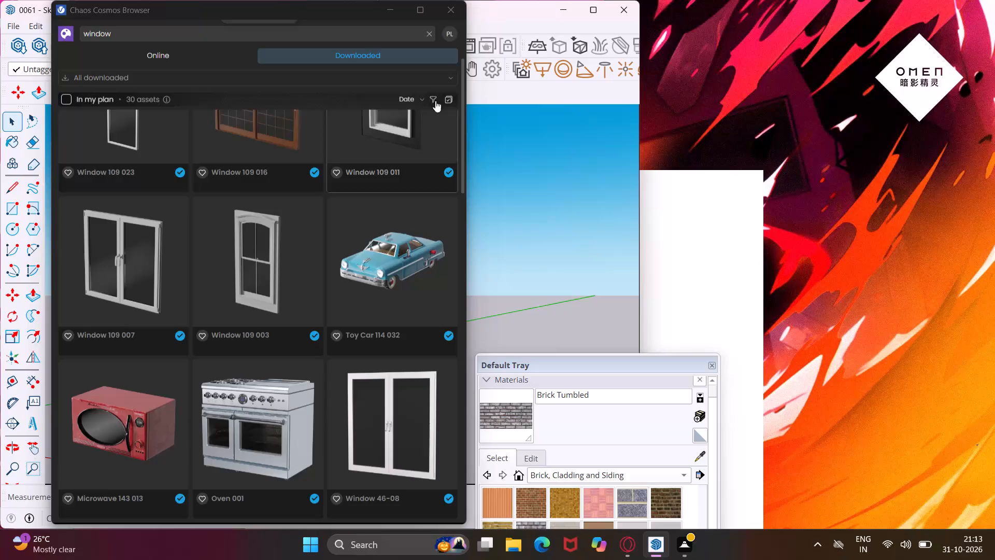
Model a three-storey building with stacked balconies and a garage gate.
Close the Chaos Cosmos asset browser and move the Default Tray clear of the building model.
{"action": "left_click", "coordinate": [446, 12]}
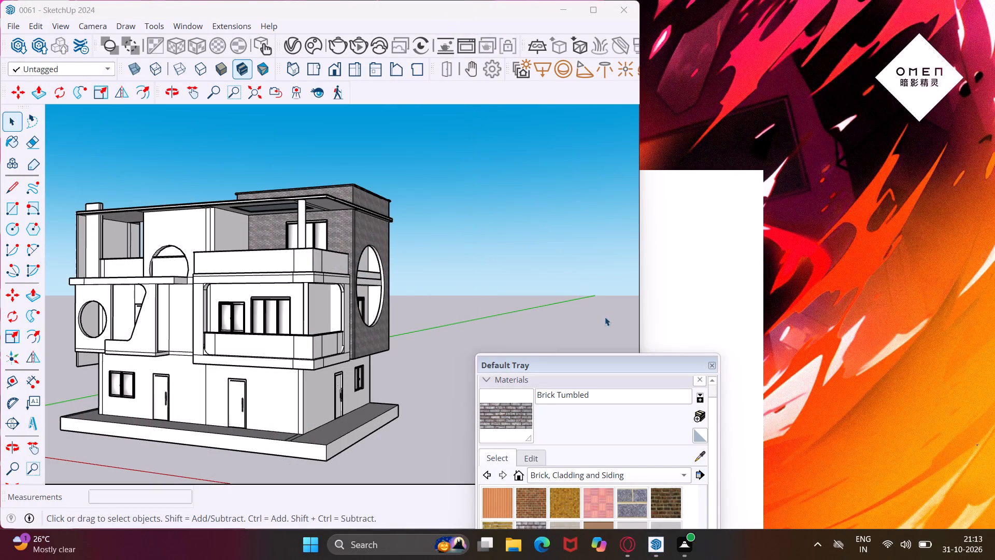
{"action": "left_click_drag", "start_coordinate": [616, 361], "coordinate": [187, 428]}
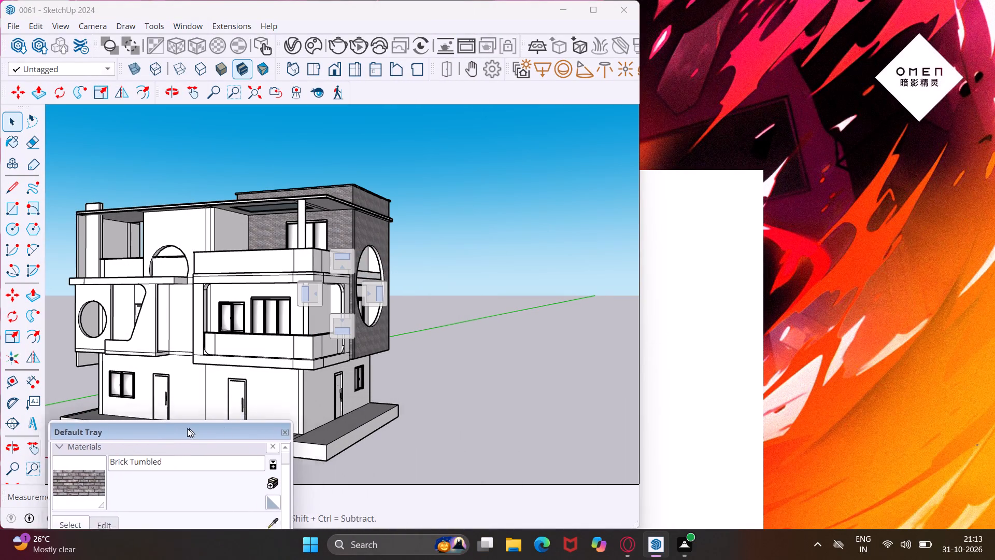
{"action": "left_click_drag", "start_coordinate": [187, 428], "coordinate": [136, 459]}
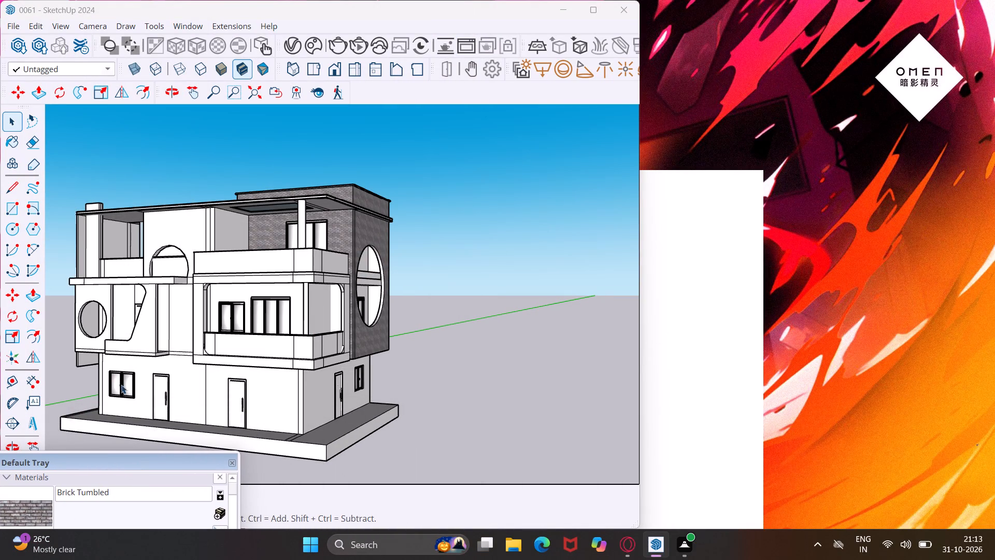
Start a new model and delete the default human figure beside the origin.
{"action": "left_click", "coordinate": [18, 29]}
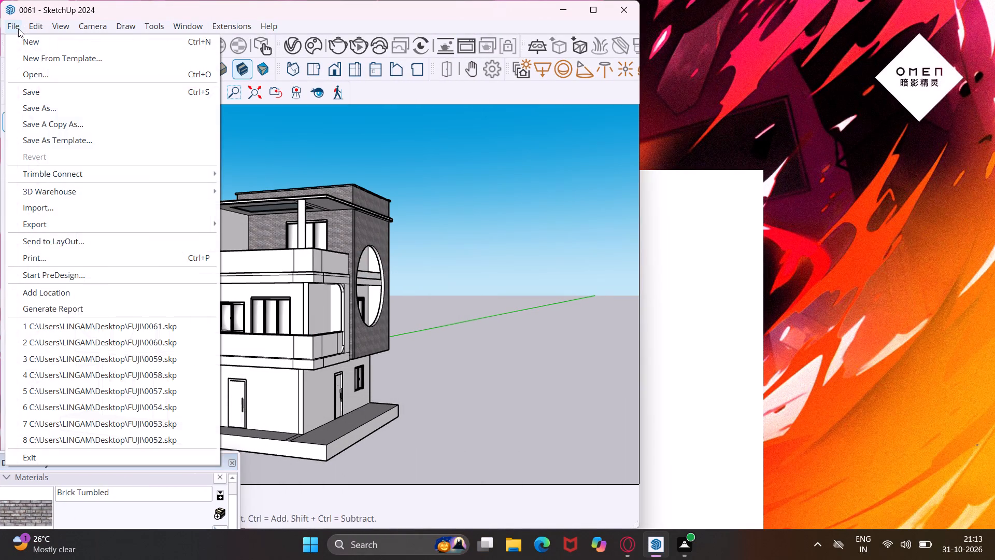
{"action": "left_click", "coordinate": [26, 43]}
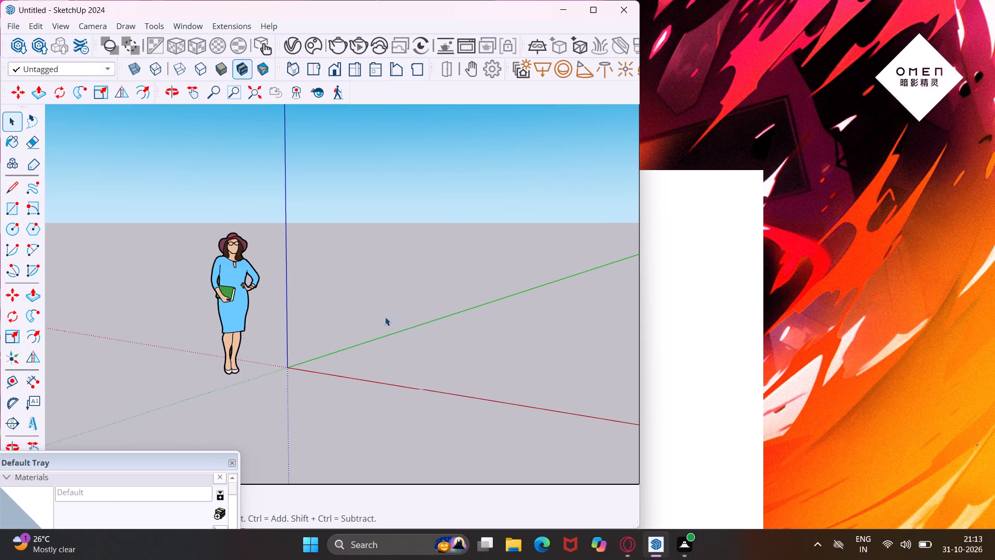
{"action": "left_click_drag", "start_coordinate": [277, 209], "coordinate": [210, 380]}
{"action": "key", "text": "Delete"}
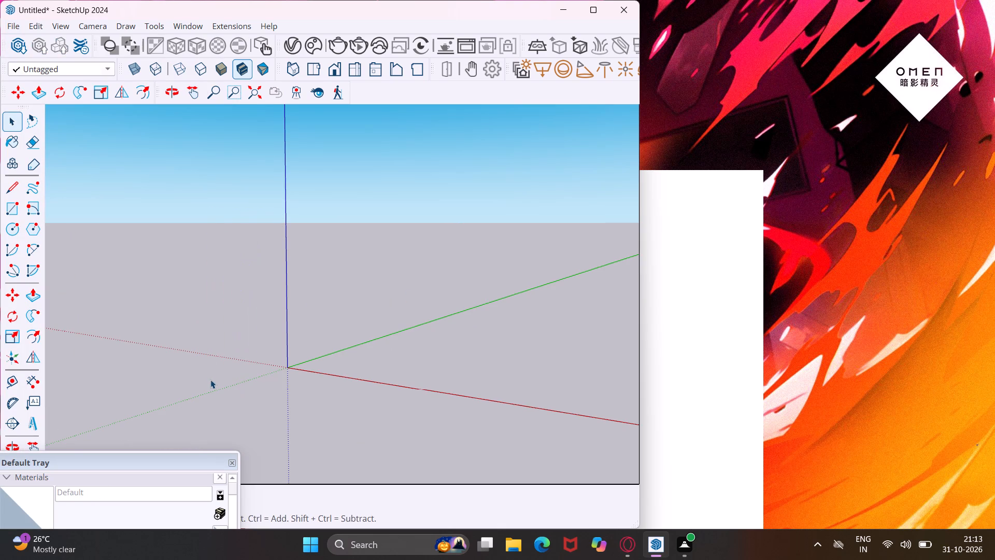
Draw a 30' by 40' rectangle on the ground plane near the origin, alongside the green axis.
{"action": "middle_click_drag", "start_coordinate": [295, 358], "coordinate": [302, 391]}
{"action": "scroll", "coordinate": [256, 336], "scroll_direction": "up", "scroll_amount": 1}
{"action": "scroll", "coordinate": [202, 274], "scroll_direction": "down", "scroll_amount": 6}
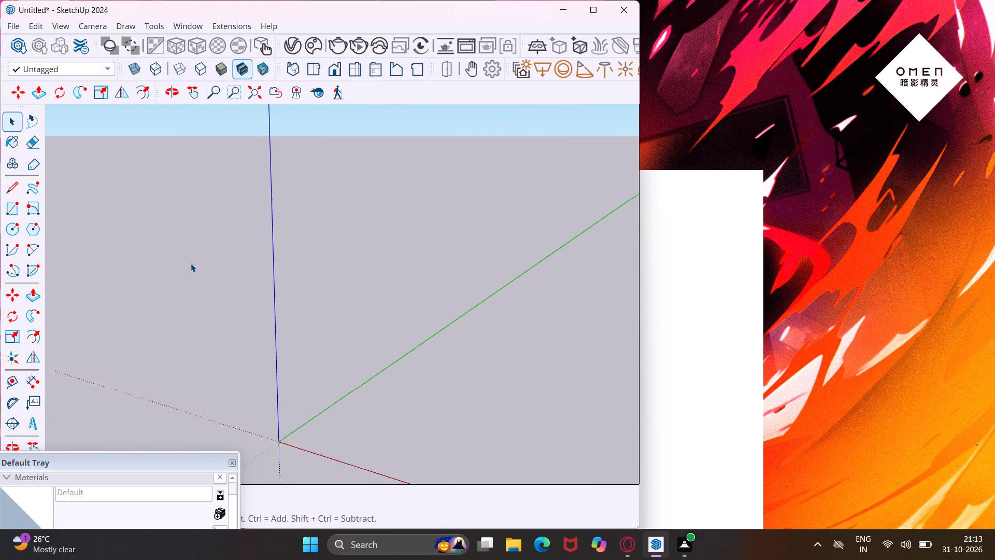
{"action": "scroll", "coordinate": [191, 263], "scroll_direction": "down", "scroll_amount": 11}
{"action": "middle_click_drag", "start_coordinate": [263, 301], "coordinate": [236, 346]}
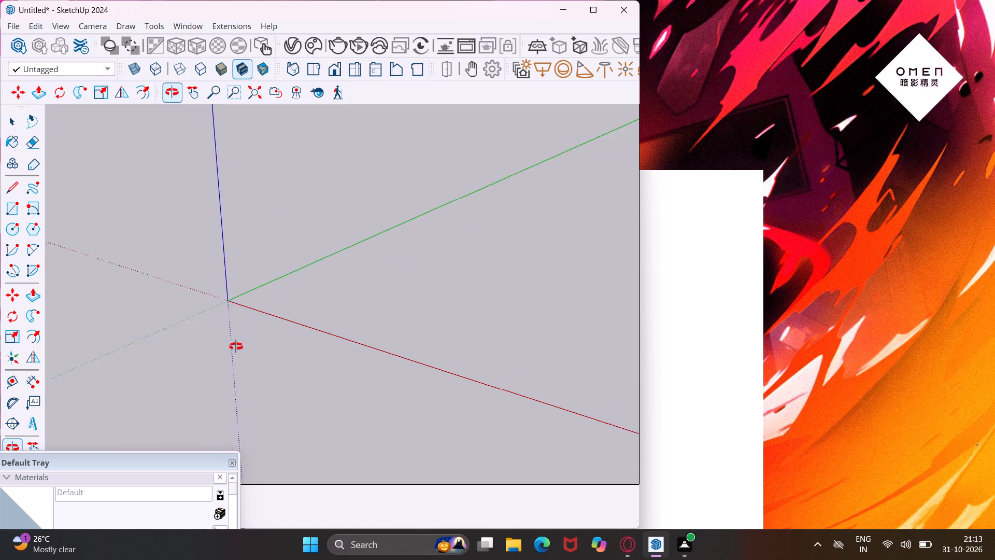
{"action": "middle_click_drag", "start_coordinate": [236, 346], "coordinate": [217, 396]}
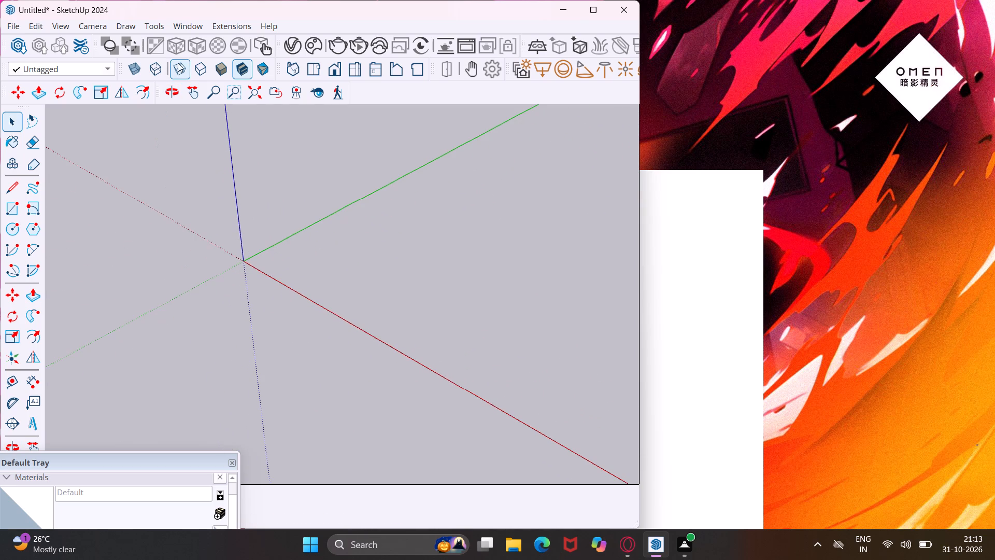
{"action": "left_click", "coordinate": [192, 83]}
{"action": "left_click_drag", "start_coordinate": [259, 216], "coordinate": [122, 285]}
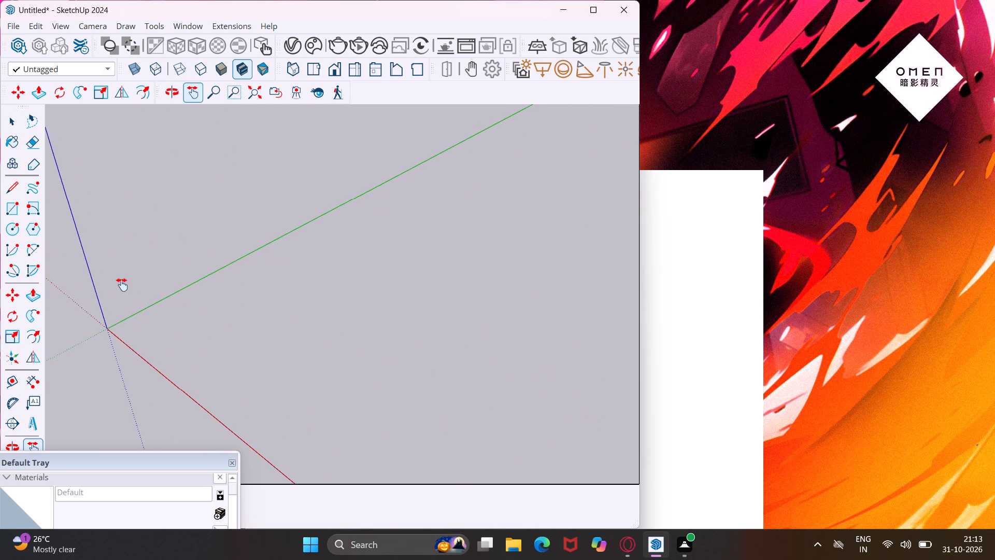
{"action": "left_click", "coordinate": [10, 212]}
{"action": "scroll", "coordinate": [68, 251], "scroll_direction": "down", "scroll_amount": 3}
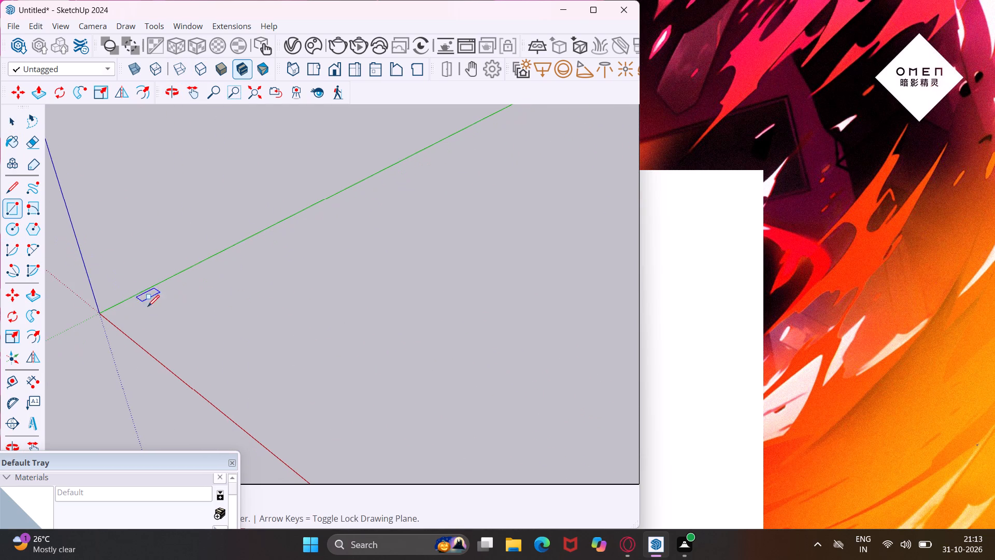
{"action": "left_click", "coordinate": [154, 313]}
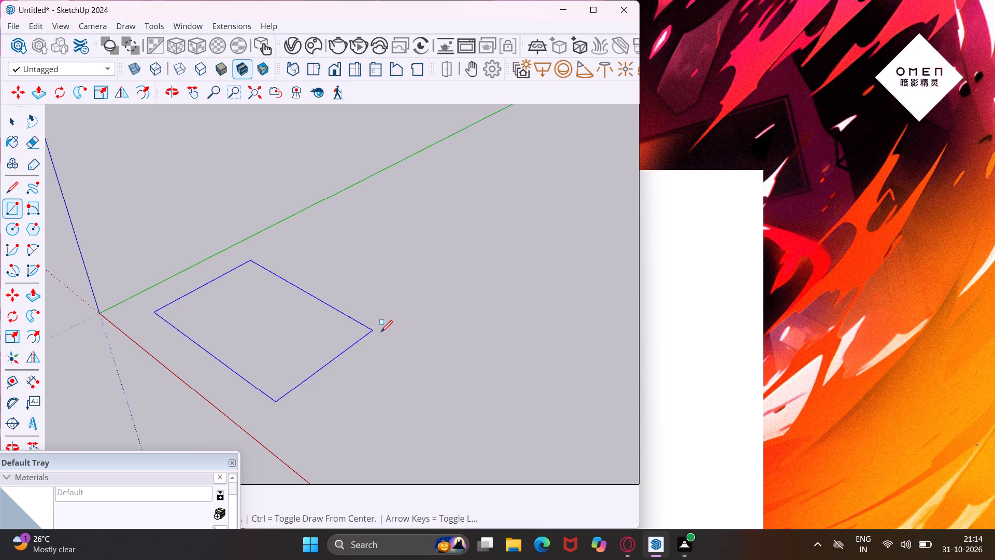
{"action": "left_click", "coordinate": [412, 340]}
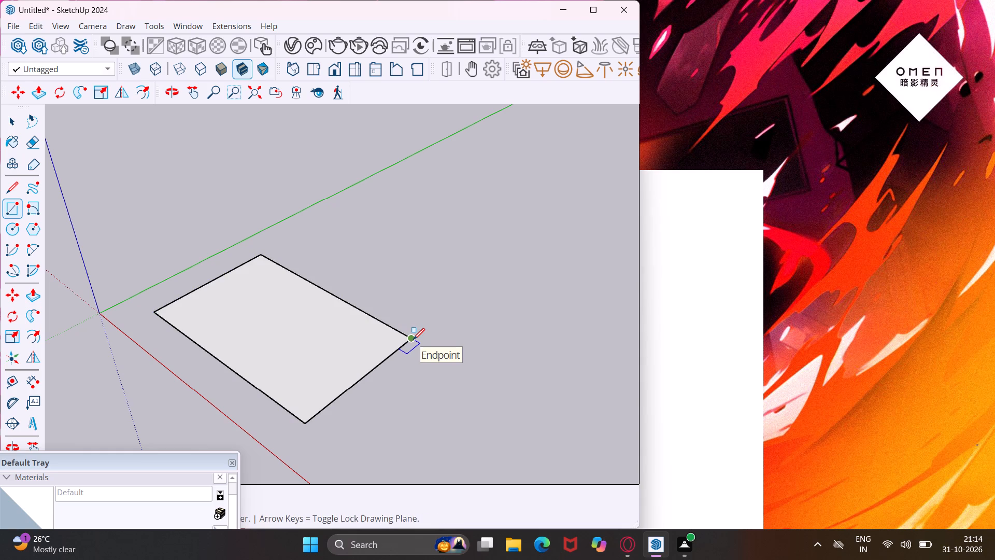
{"action": "type", "text": "30',"}
{"action": "type", "text": "40'"}
{"action": "key", "text": "Return"}
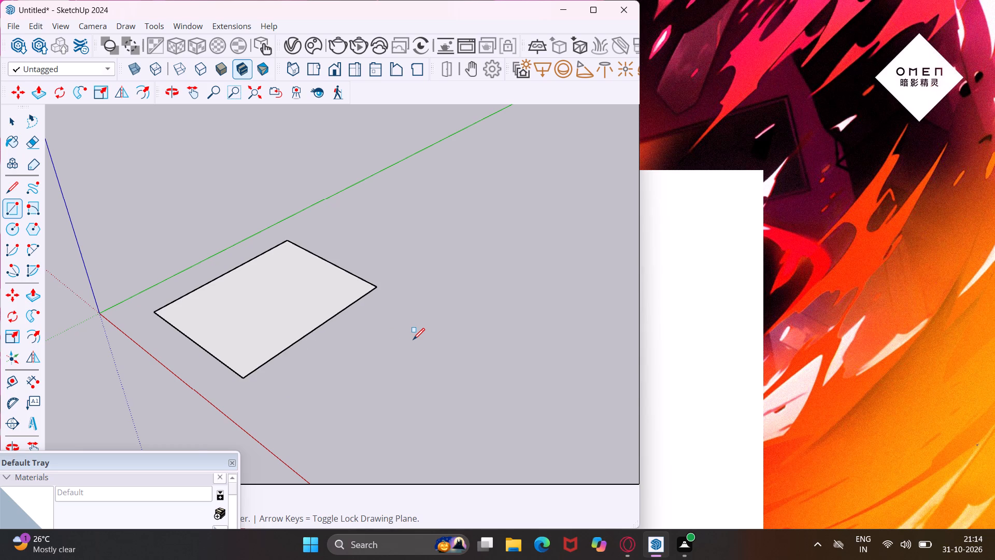
{"action": "scroll", "coordinate": [413, 340], "scroll_direction": "up", "scroll_amount": 2}
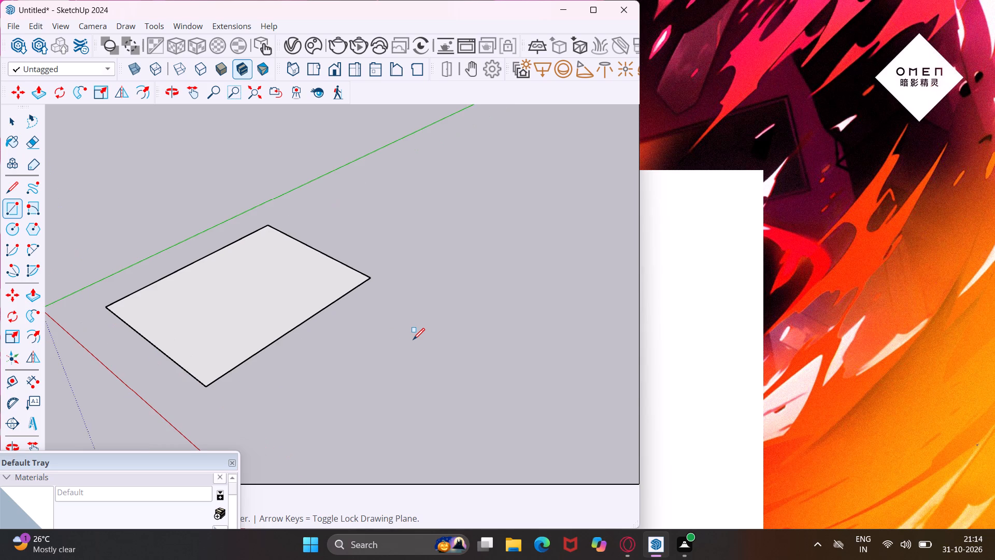
{"action": "key", "text": "Escape"}
{"action": "key", "text": "space"}
{"action": "middle_click_drag", "start_coordinate": [342, 325], "coordinate": [454, 328]}
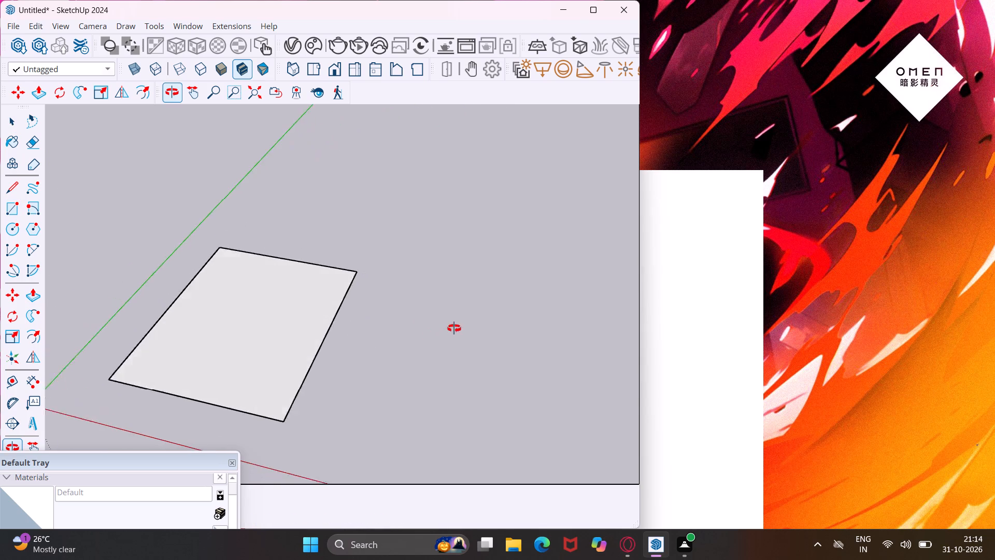
{"action": "middle_click_drag", "start_coordinate": [454, 328], "coordinate": [459, 322]}
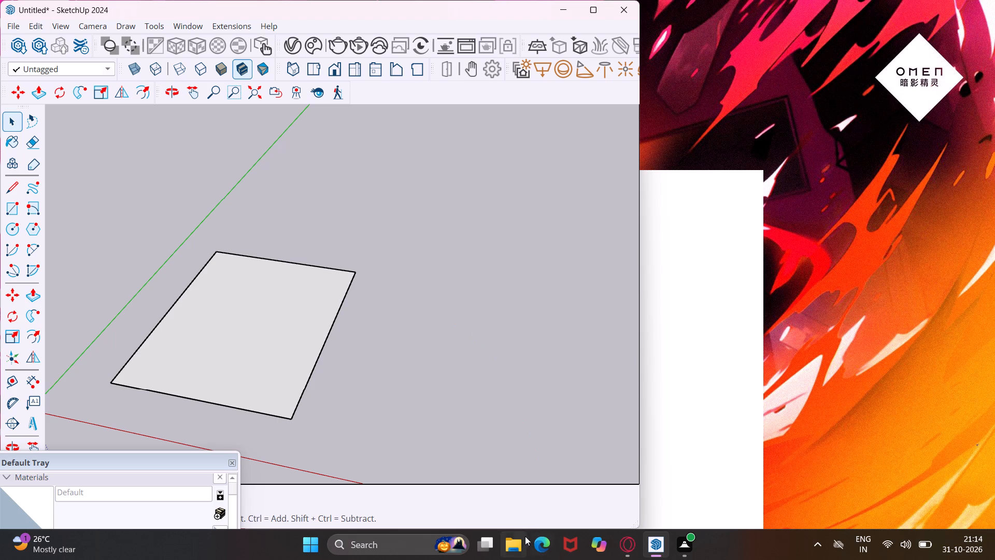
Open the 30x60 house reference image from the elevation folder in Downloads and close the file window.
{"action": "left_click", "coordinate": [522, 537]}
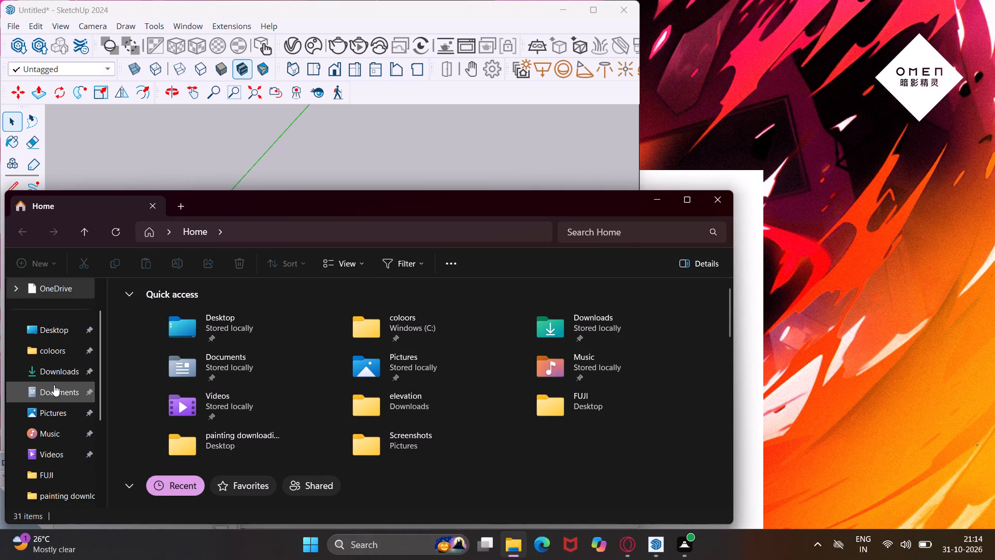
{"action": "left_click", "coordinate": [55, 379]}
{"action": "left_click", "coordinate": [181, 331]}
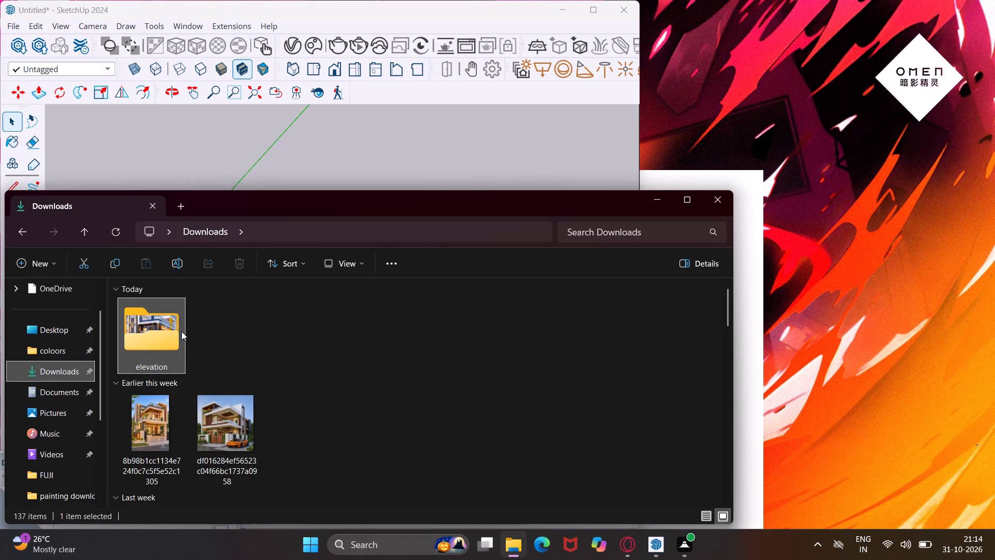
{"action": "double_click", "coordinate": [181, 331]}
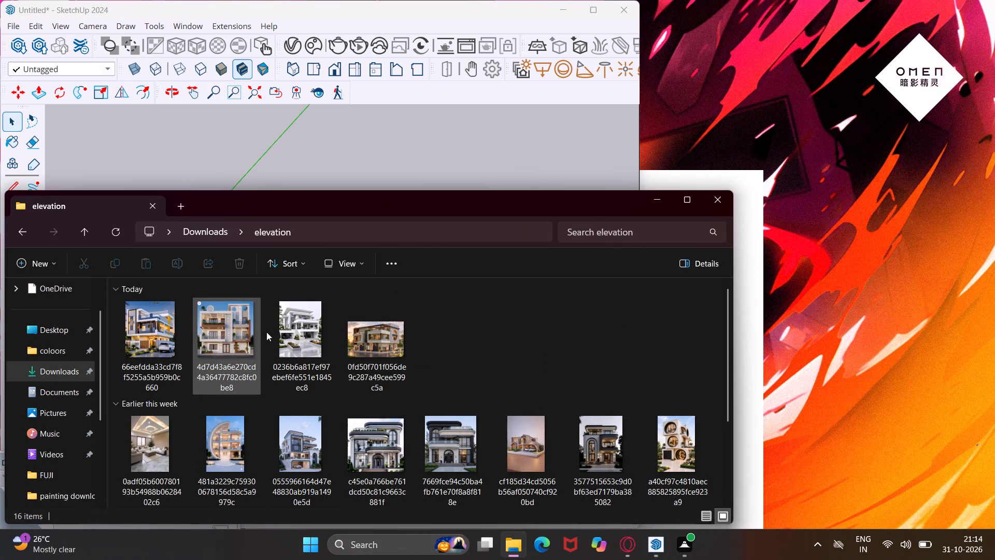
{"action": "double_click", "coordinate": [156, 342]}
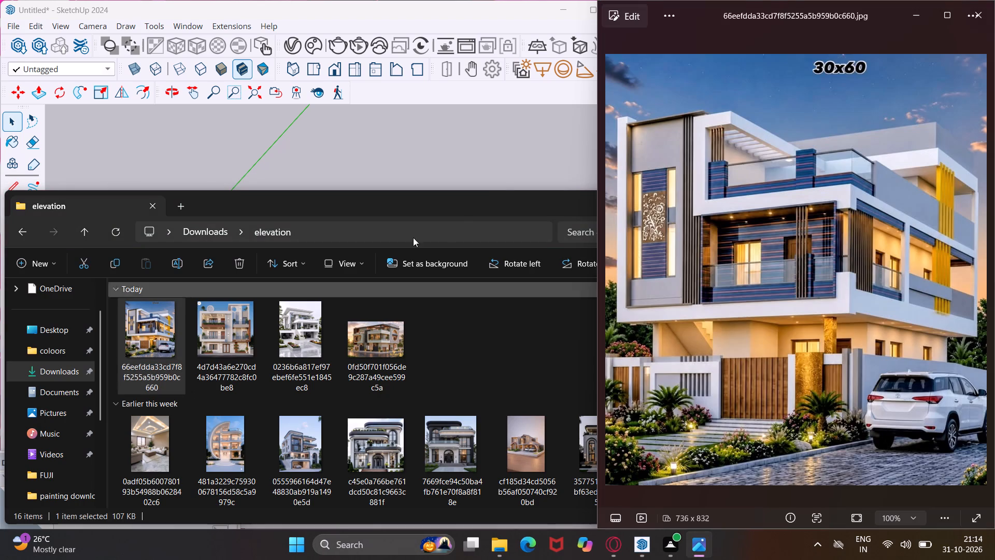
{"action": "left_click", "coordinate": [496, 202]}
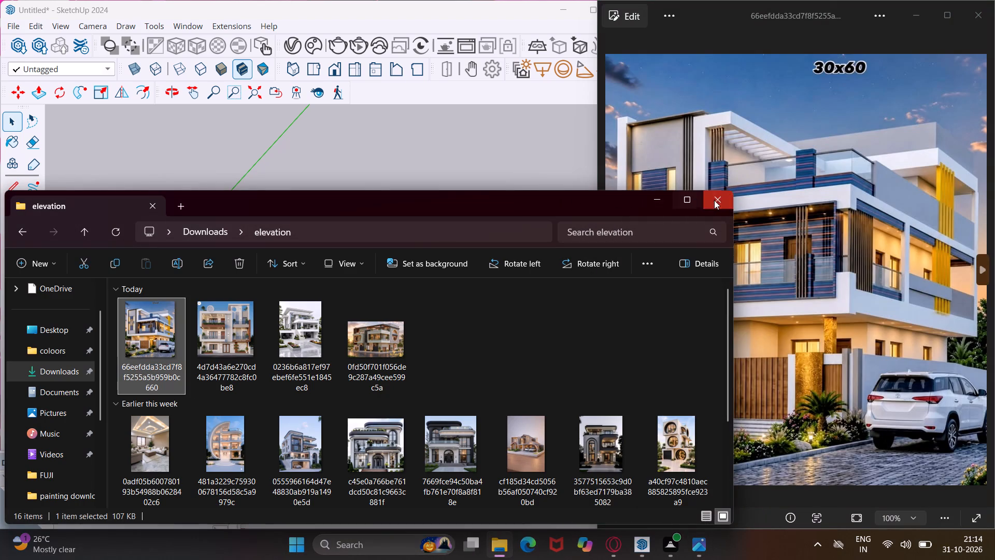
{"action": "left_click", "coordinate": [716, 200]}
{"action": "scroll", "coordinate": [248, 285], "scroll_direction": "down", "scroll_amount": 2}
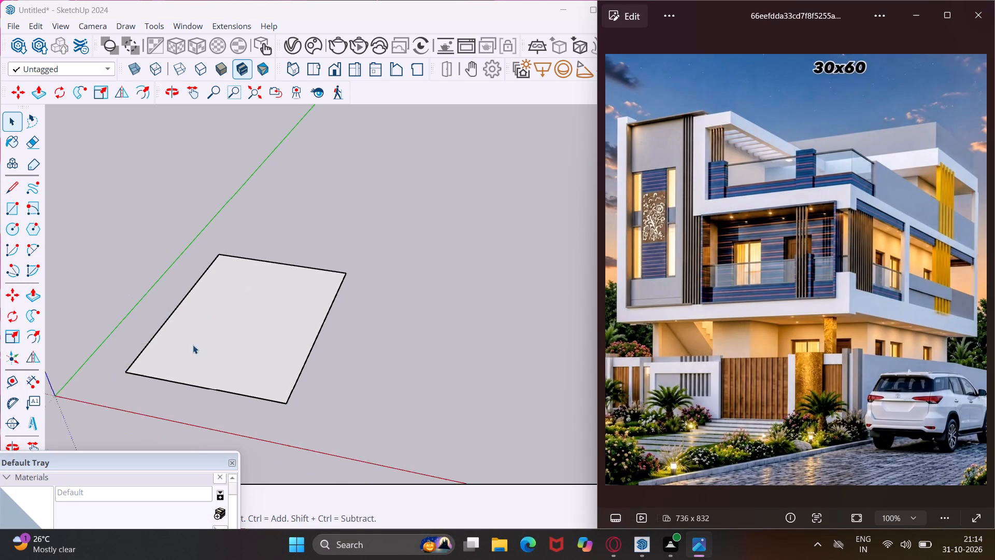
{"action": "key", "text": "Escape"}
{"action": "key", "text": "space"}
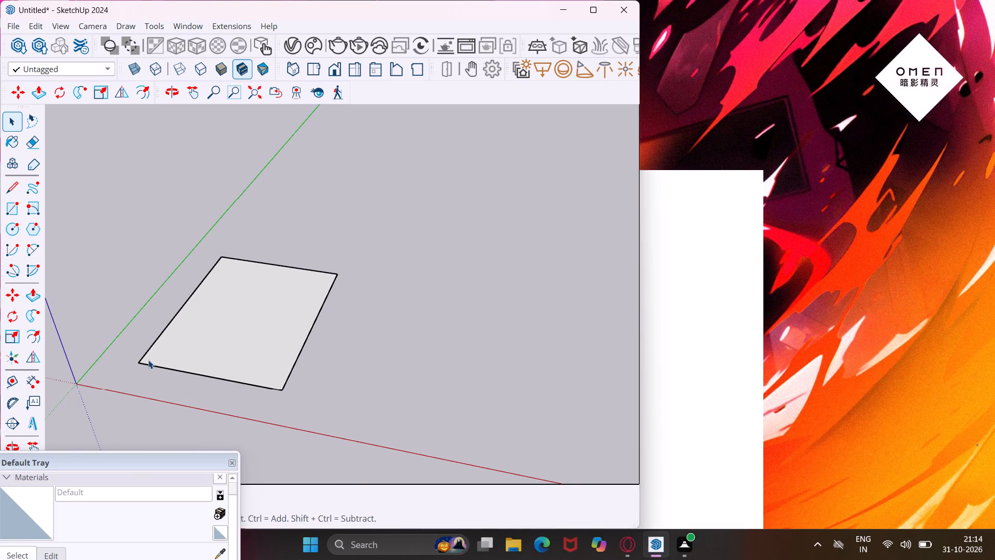
Open the 30x60 house image from the elevation folder in Downloads as a reference and close the file window.
{"action": "left_click", "coordinate": [519, 542]}
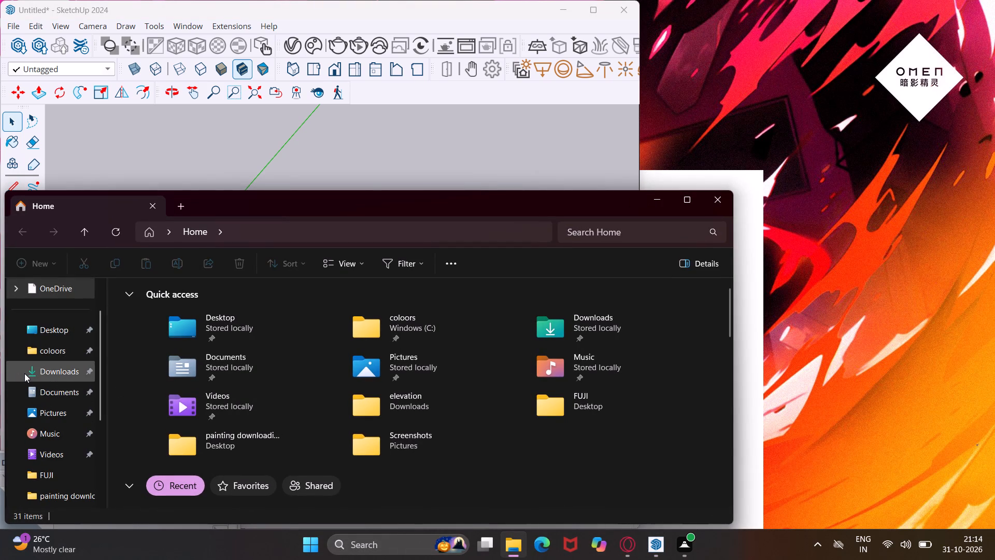
{"action": "left_click", "coordinate": [24, 373]}
{"action": "left_click", "coordinate": [55, 374]}
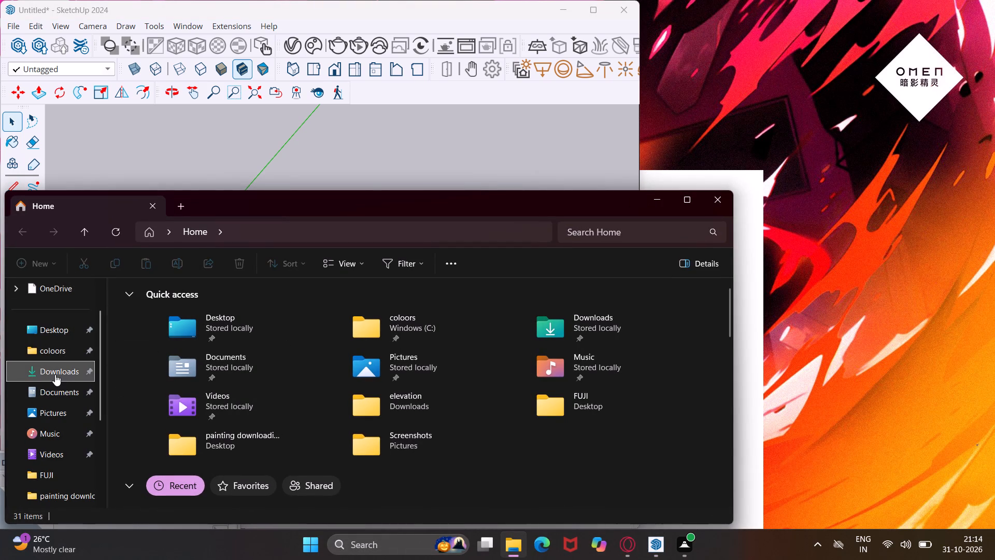
{"action": "double_click", "coordinate": [131, 334]}
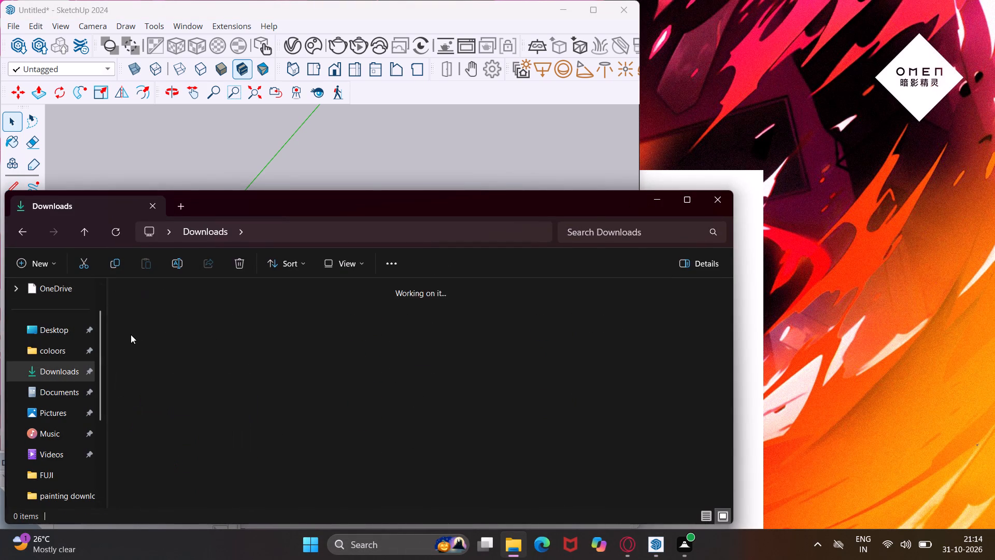
{"action": "double_click", "coordinate": [167, 333]}
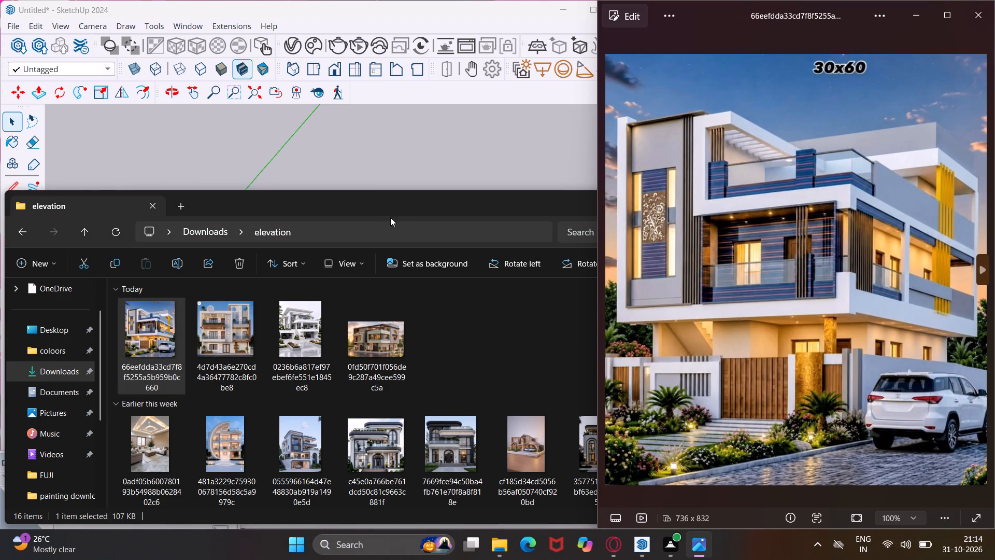
{"action": "left_click", "coordinate": [391, 209]}
{"action": "left_click", "coordinate": [710, 201]}
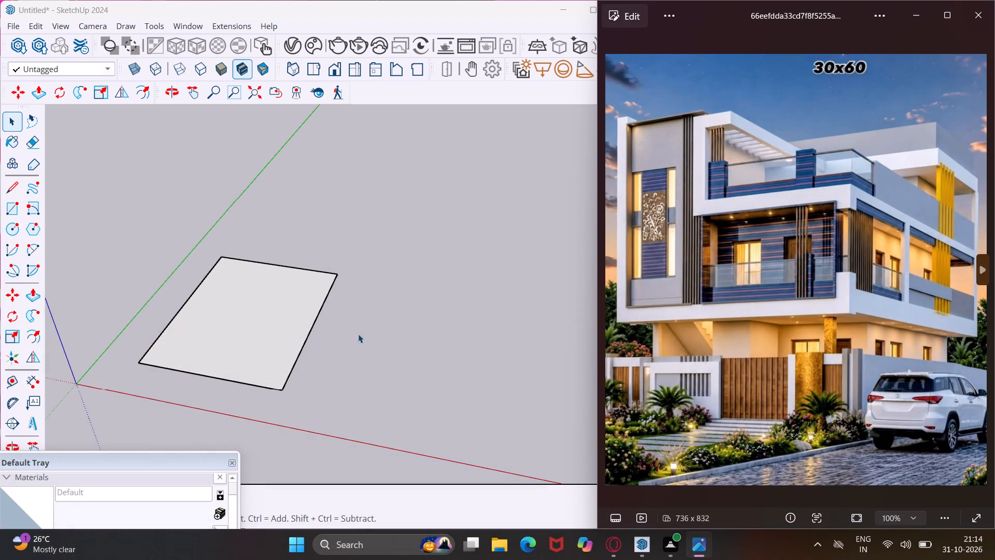
Create a guide line 9" inside the rectangle, parallel to its long edge nearest the green axis.
{"action": "scroll", "coordinate": [168, 339], "scroll_direction": "up", "scroll_amount": 6}
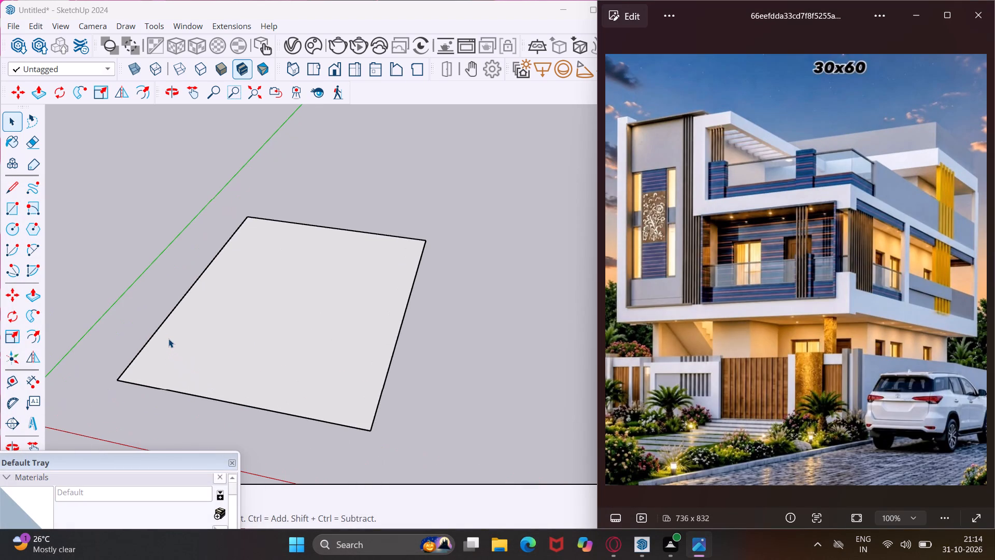
{"action": "middle_click_drag", "start_coordinate": [168, 339], "coordinate": [186, 340]}
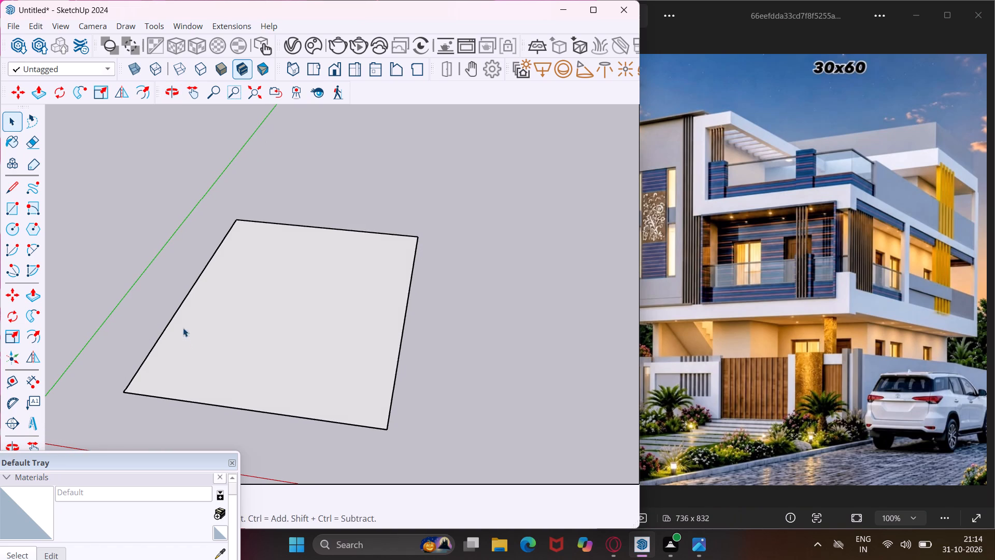
{"action": "left_click", "coordinate": [16, 391]}
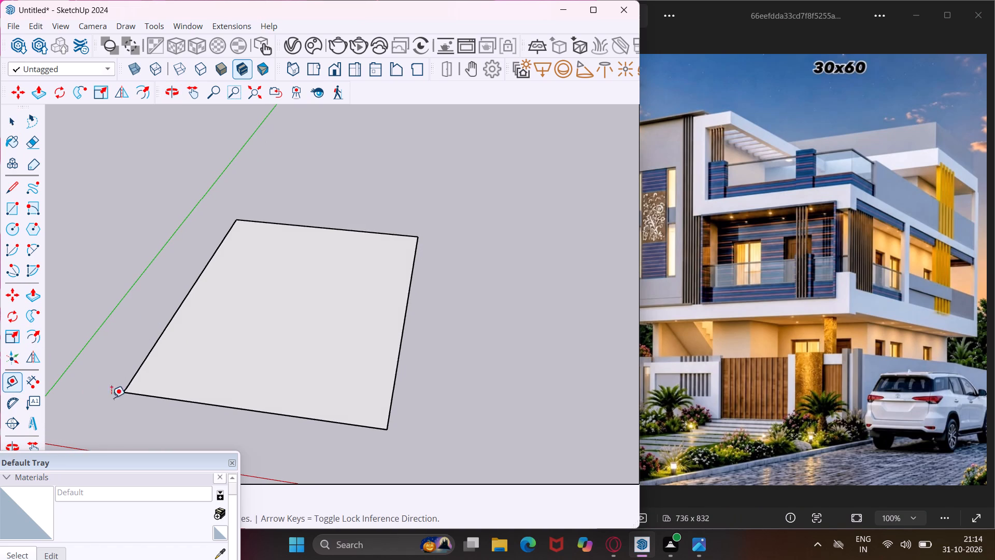
{"action": "scroll", "coordinate": [146, 367], "scroll_direction": "up", "scroll_amount": 4}
{"action": "left_click", "coordinate": [150, 354]}
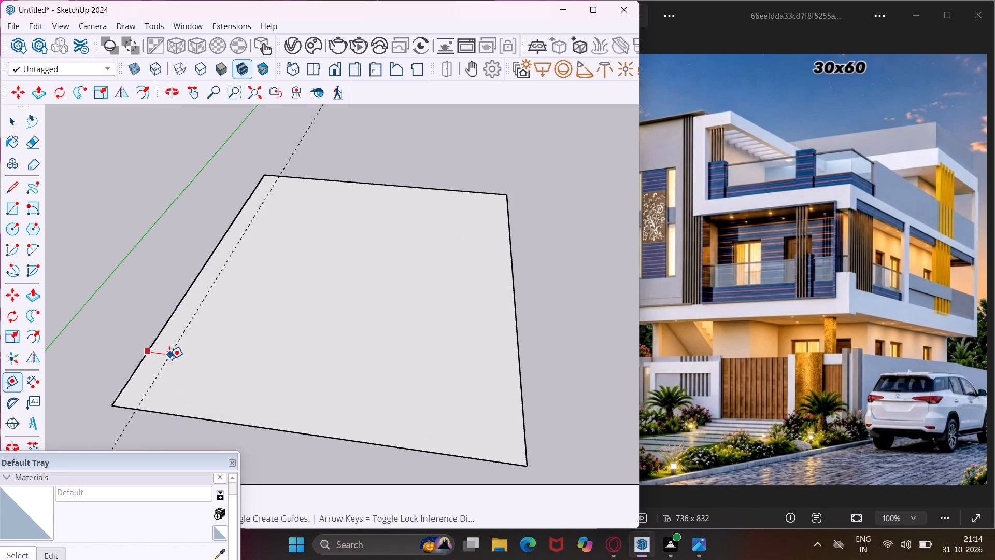
{"action": "key", "text": "9"}
{"action": "key", "text": "shift+quotedbl"}
{"action": "key", "text": "Return"}
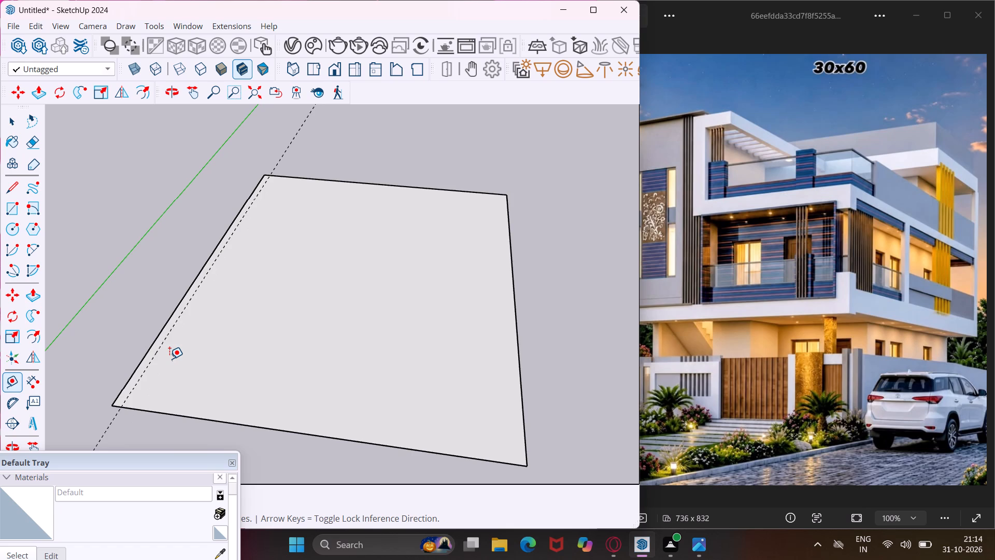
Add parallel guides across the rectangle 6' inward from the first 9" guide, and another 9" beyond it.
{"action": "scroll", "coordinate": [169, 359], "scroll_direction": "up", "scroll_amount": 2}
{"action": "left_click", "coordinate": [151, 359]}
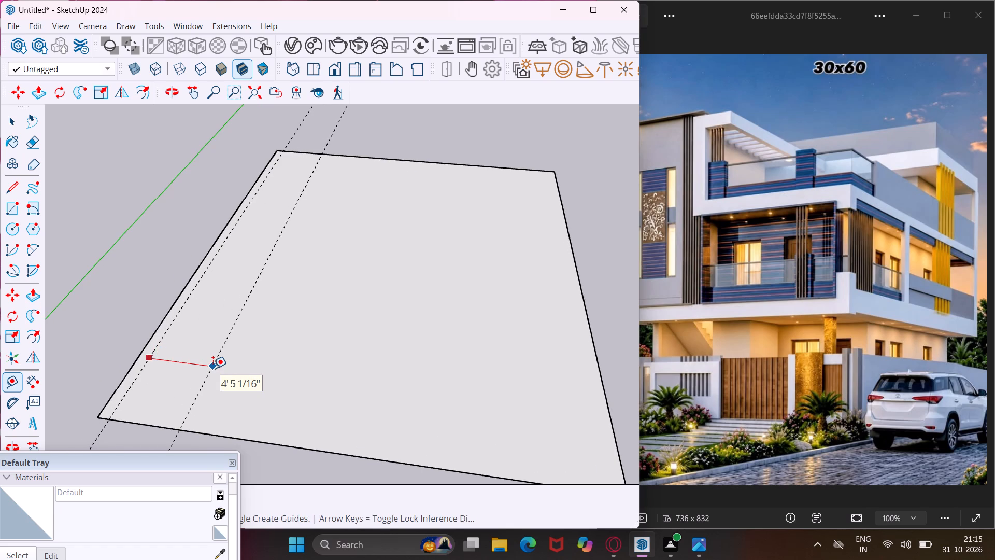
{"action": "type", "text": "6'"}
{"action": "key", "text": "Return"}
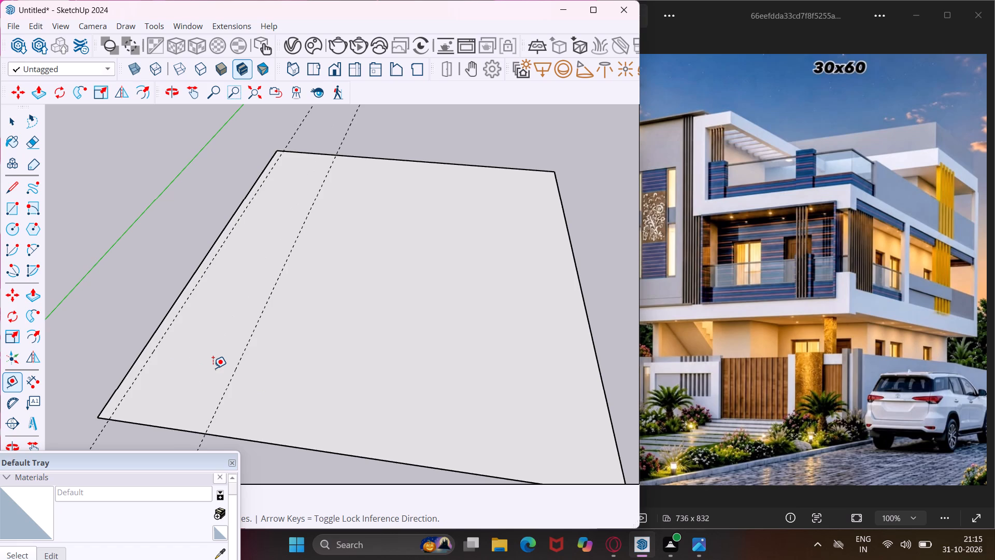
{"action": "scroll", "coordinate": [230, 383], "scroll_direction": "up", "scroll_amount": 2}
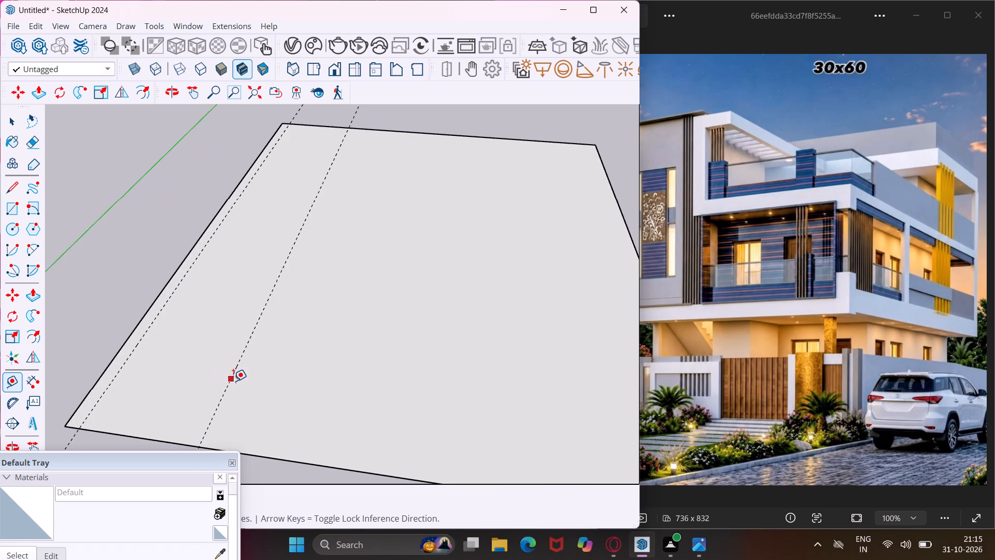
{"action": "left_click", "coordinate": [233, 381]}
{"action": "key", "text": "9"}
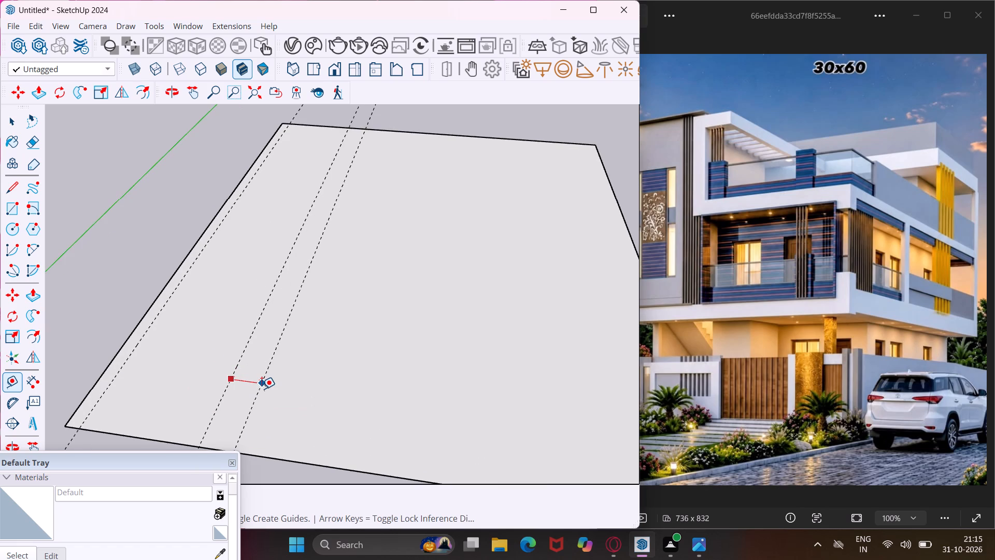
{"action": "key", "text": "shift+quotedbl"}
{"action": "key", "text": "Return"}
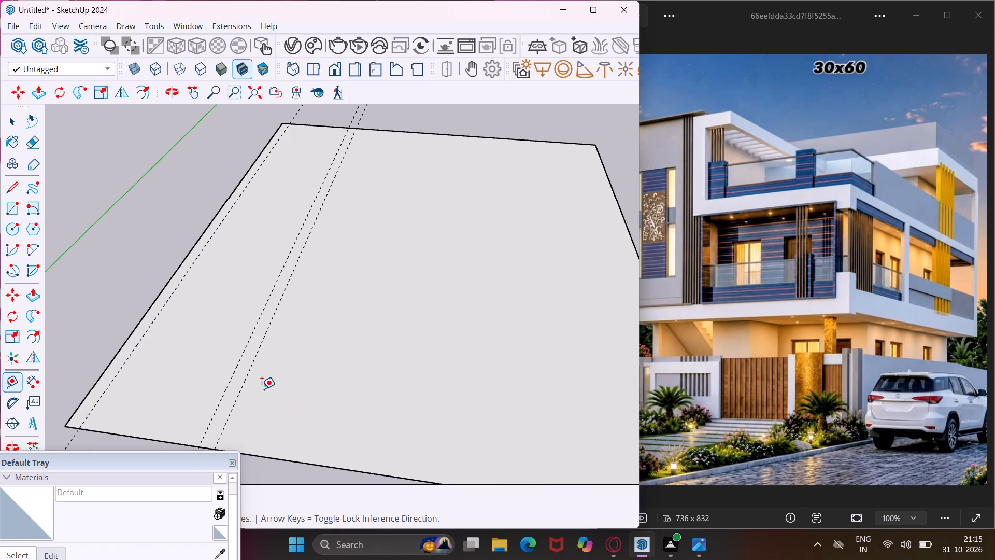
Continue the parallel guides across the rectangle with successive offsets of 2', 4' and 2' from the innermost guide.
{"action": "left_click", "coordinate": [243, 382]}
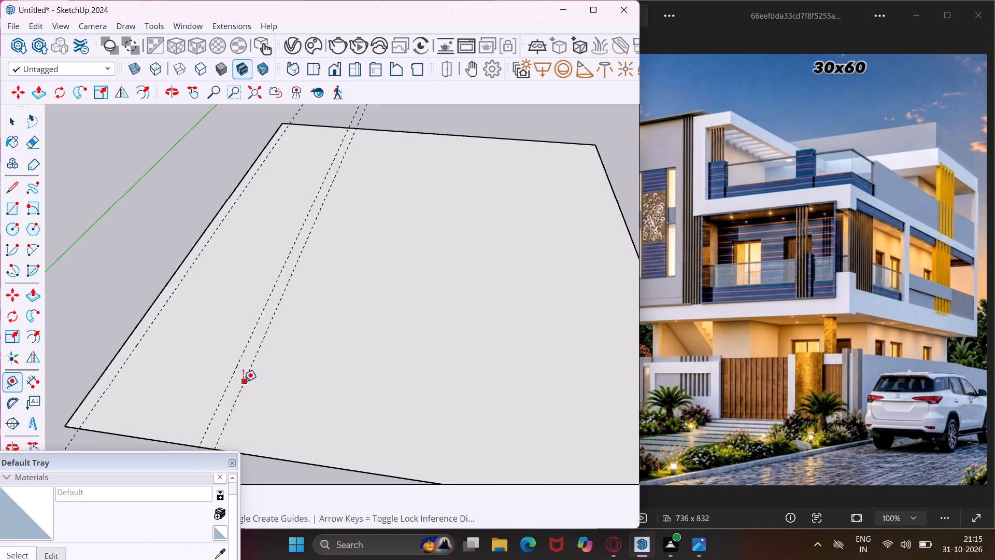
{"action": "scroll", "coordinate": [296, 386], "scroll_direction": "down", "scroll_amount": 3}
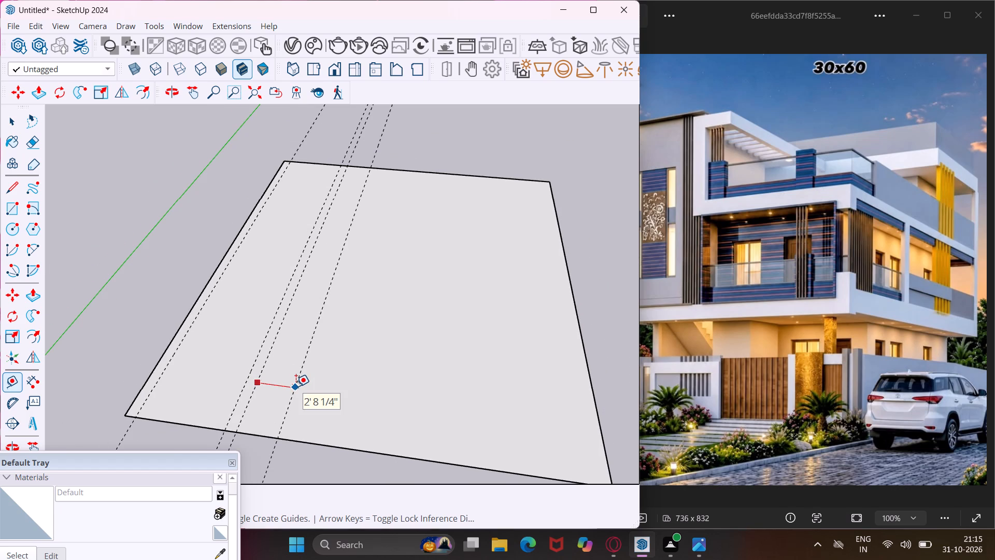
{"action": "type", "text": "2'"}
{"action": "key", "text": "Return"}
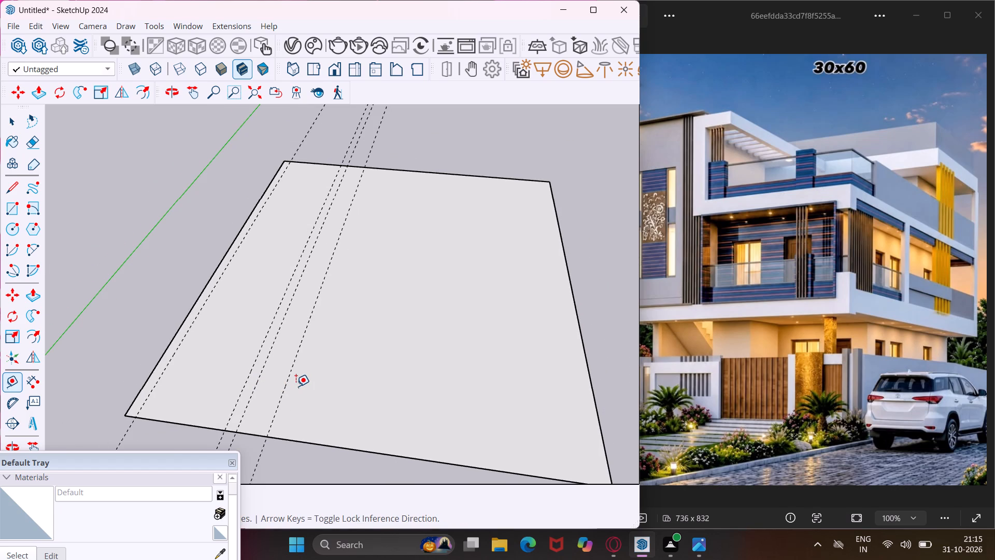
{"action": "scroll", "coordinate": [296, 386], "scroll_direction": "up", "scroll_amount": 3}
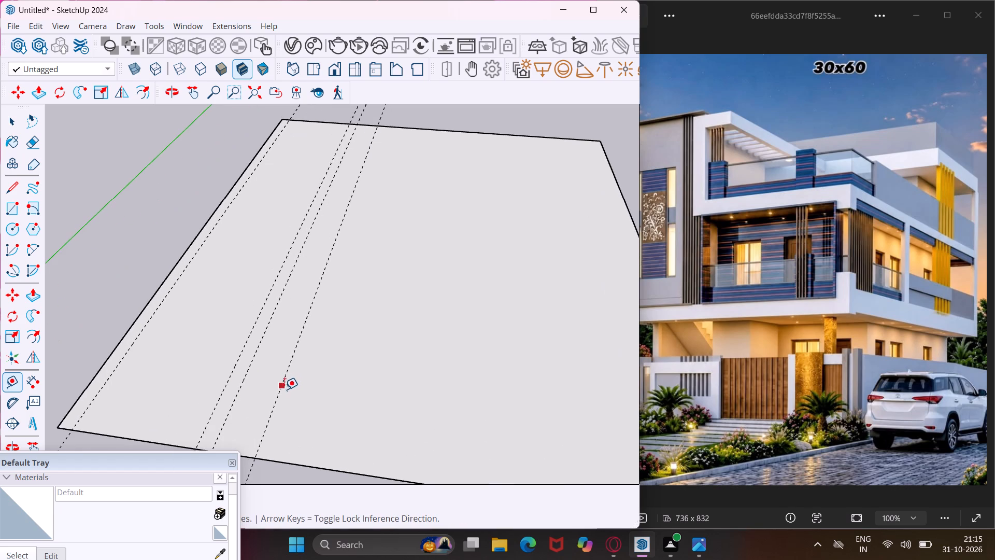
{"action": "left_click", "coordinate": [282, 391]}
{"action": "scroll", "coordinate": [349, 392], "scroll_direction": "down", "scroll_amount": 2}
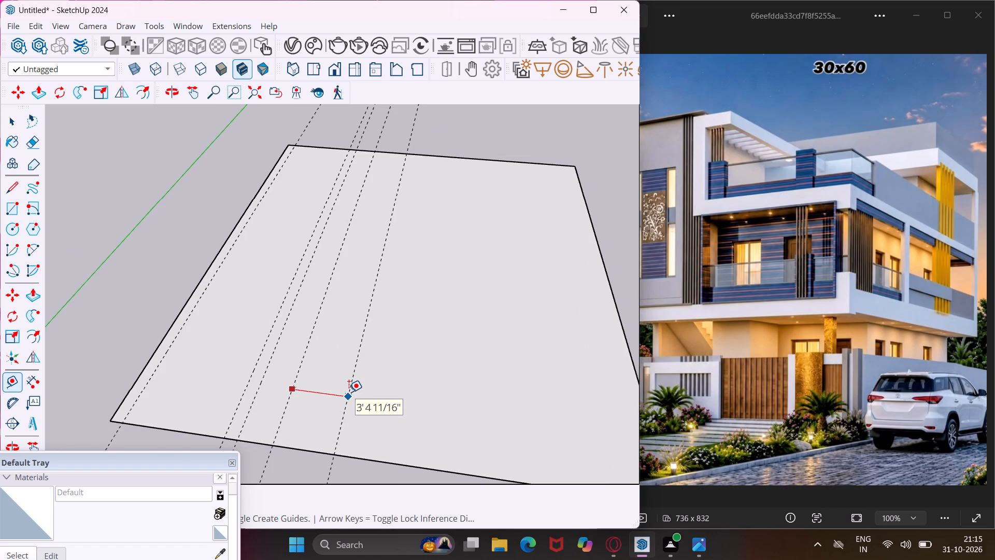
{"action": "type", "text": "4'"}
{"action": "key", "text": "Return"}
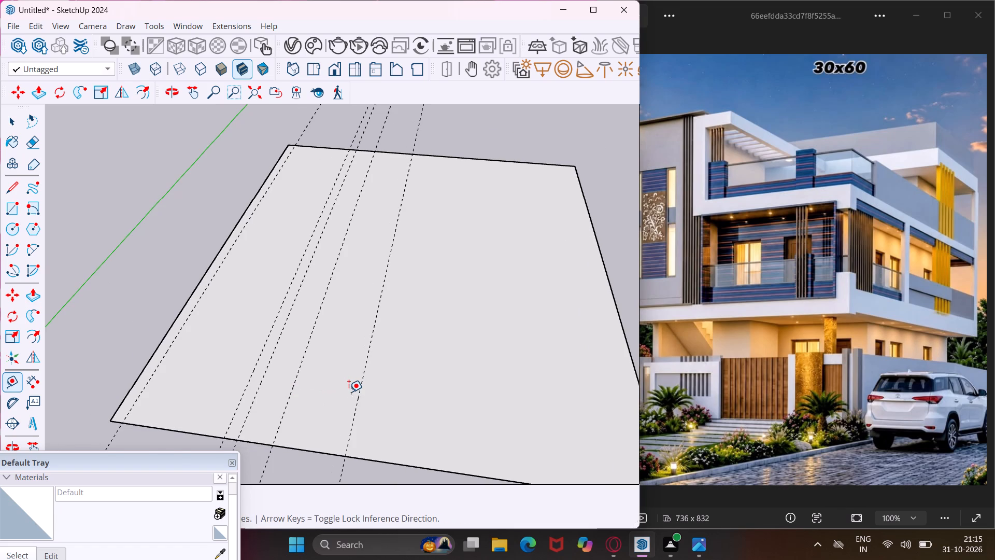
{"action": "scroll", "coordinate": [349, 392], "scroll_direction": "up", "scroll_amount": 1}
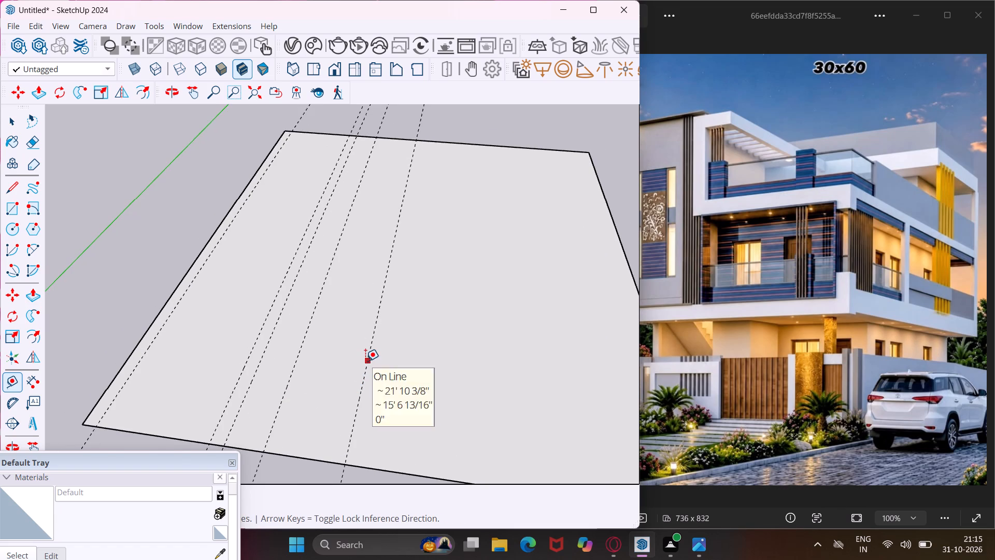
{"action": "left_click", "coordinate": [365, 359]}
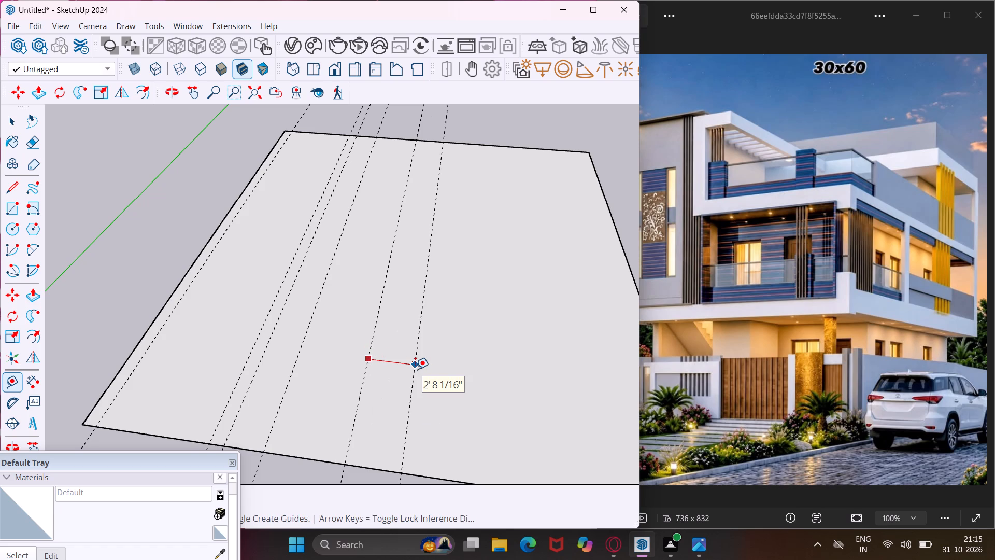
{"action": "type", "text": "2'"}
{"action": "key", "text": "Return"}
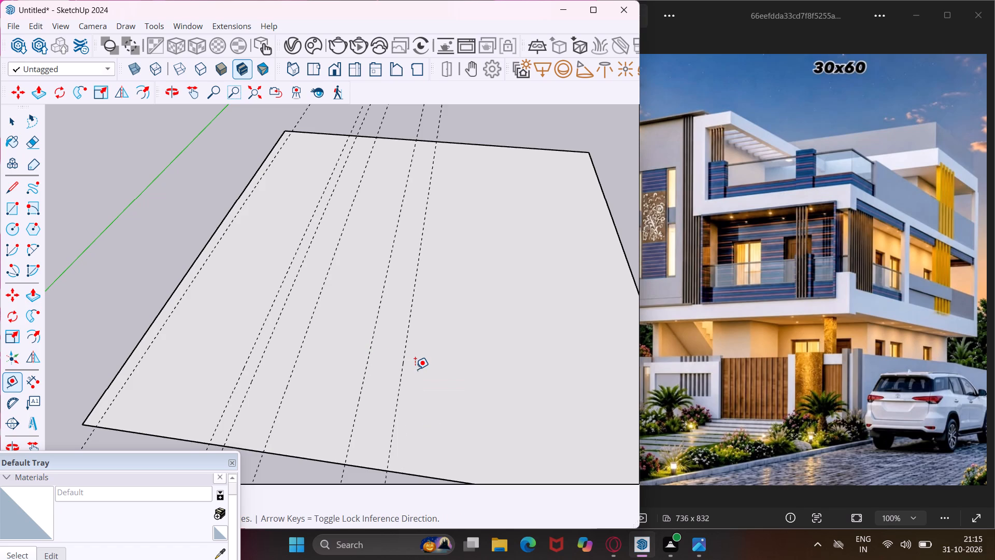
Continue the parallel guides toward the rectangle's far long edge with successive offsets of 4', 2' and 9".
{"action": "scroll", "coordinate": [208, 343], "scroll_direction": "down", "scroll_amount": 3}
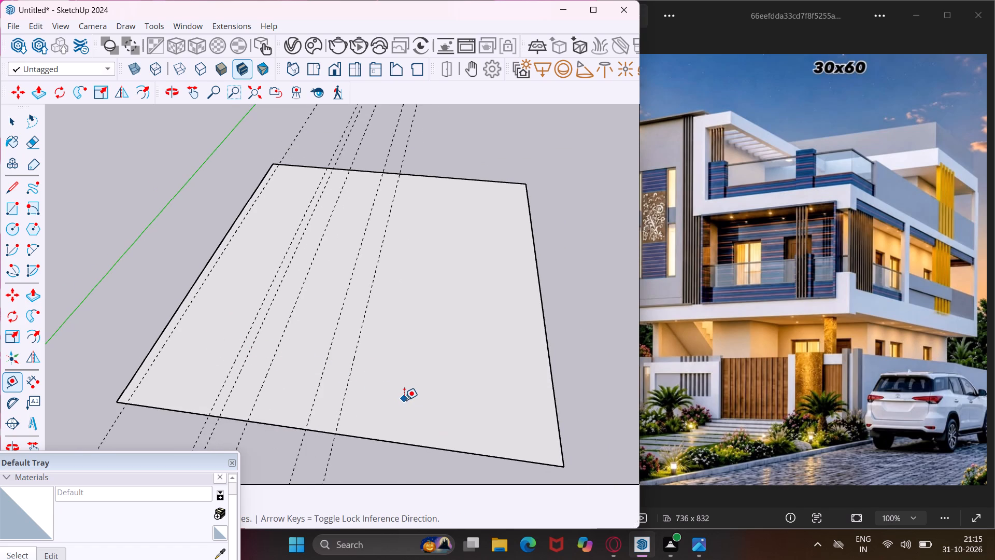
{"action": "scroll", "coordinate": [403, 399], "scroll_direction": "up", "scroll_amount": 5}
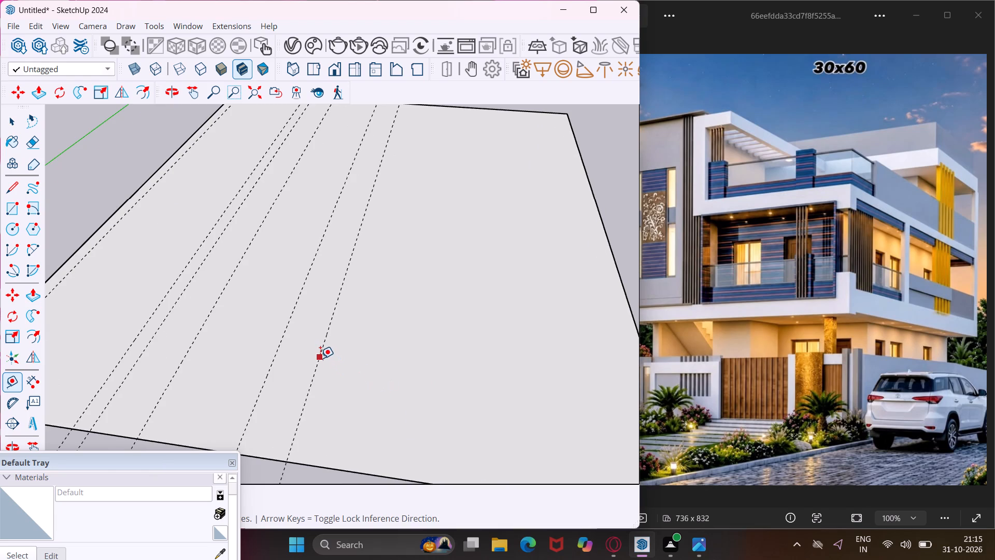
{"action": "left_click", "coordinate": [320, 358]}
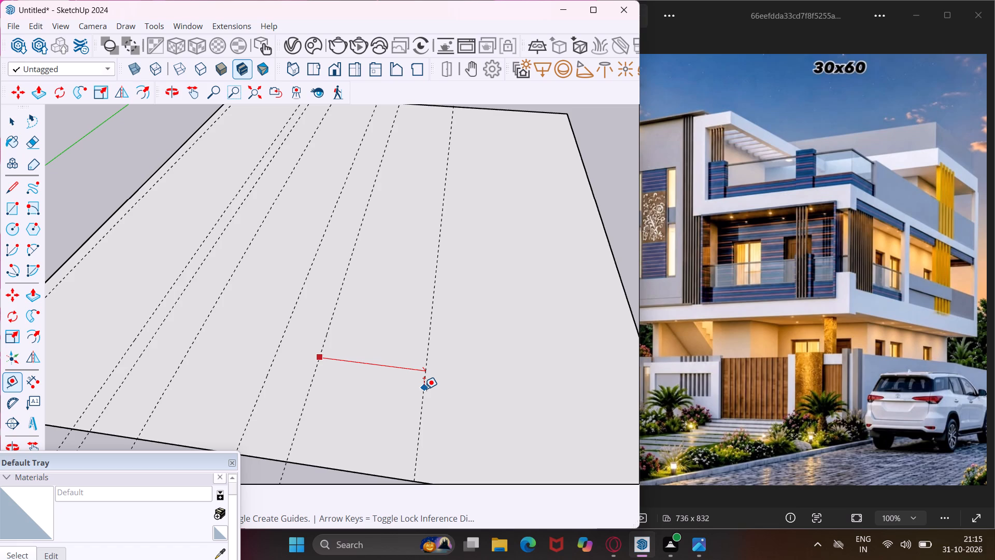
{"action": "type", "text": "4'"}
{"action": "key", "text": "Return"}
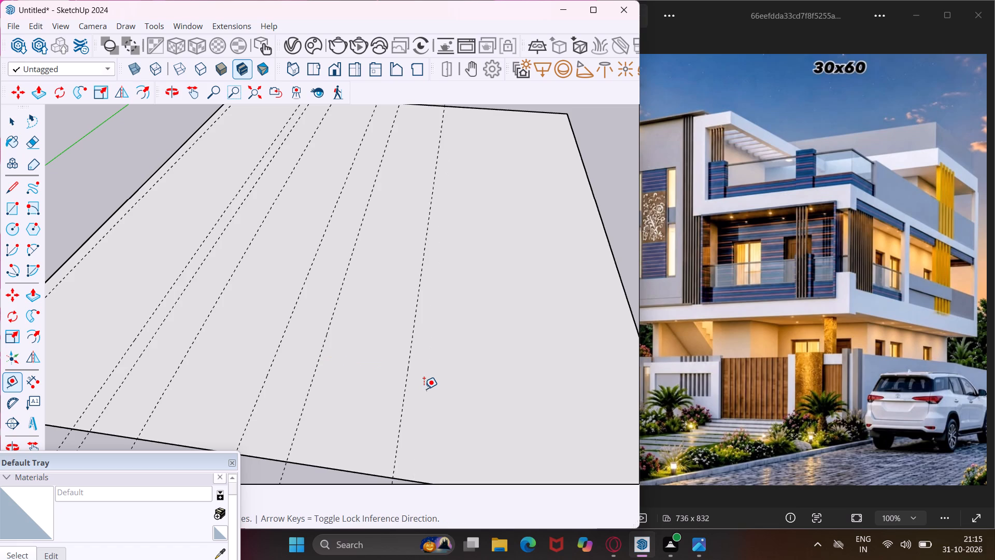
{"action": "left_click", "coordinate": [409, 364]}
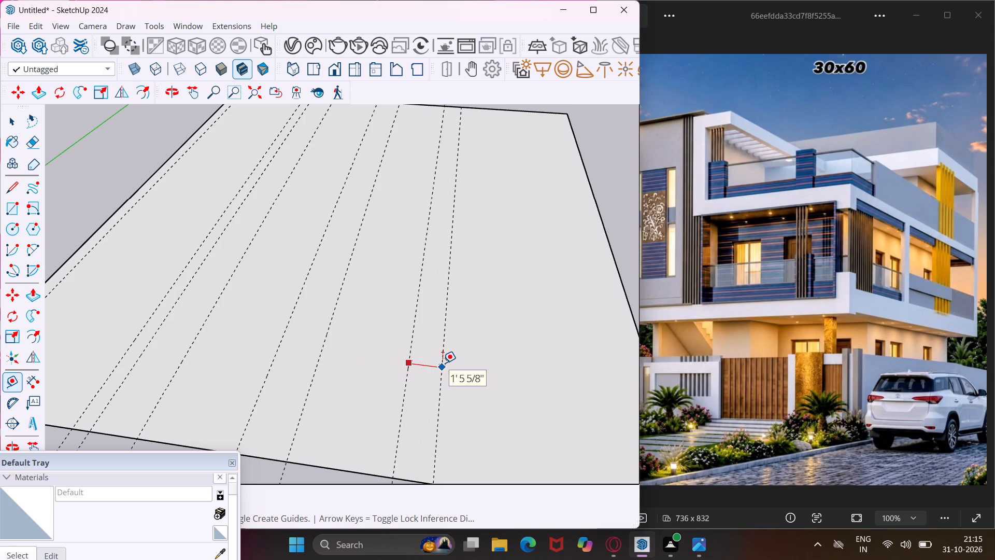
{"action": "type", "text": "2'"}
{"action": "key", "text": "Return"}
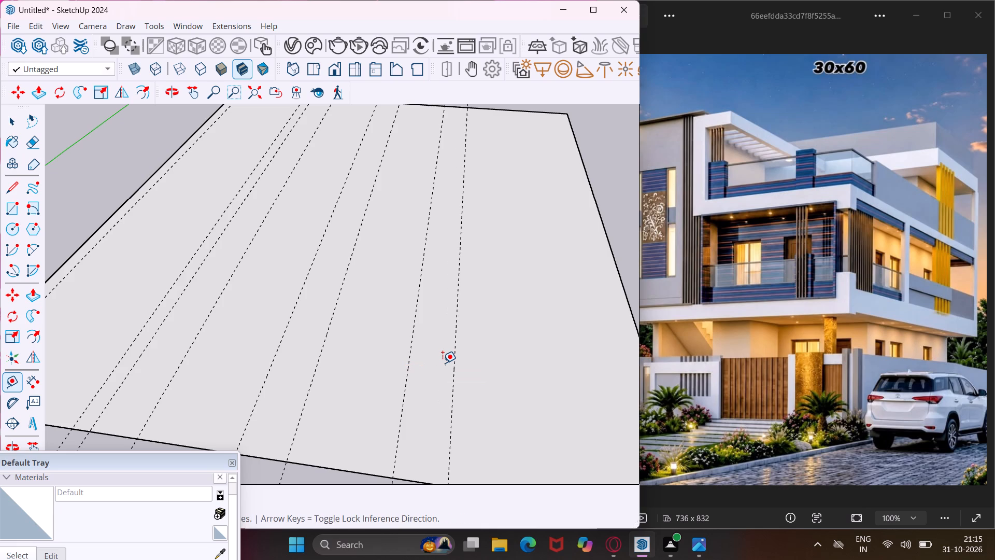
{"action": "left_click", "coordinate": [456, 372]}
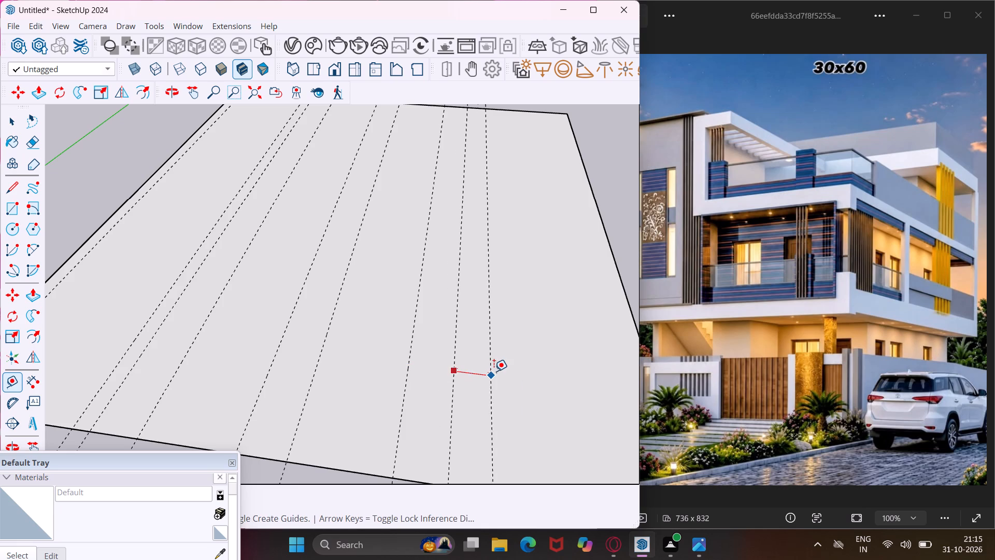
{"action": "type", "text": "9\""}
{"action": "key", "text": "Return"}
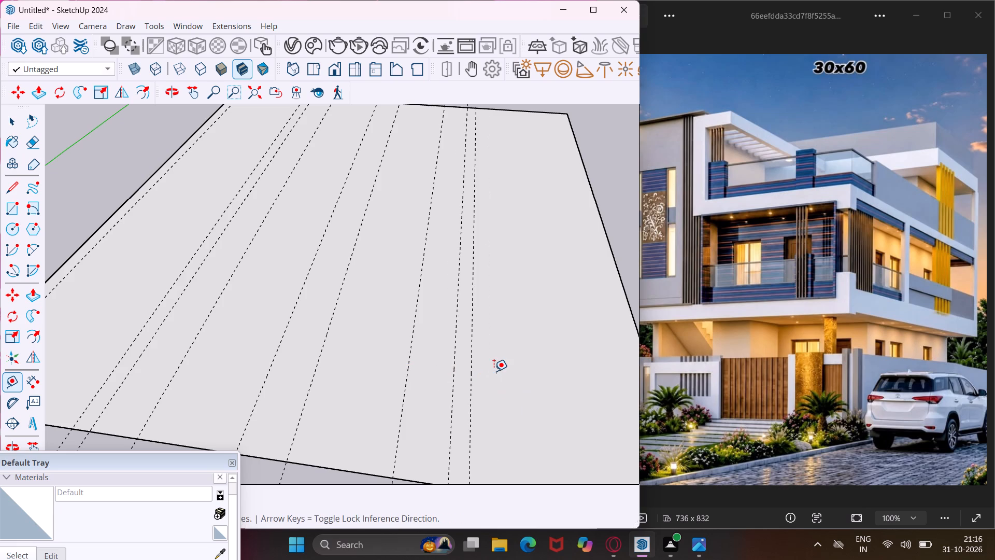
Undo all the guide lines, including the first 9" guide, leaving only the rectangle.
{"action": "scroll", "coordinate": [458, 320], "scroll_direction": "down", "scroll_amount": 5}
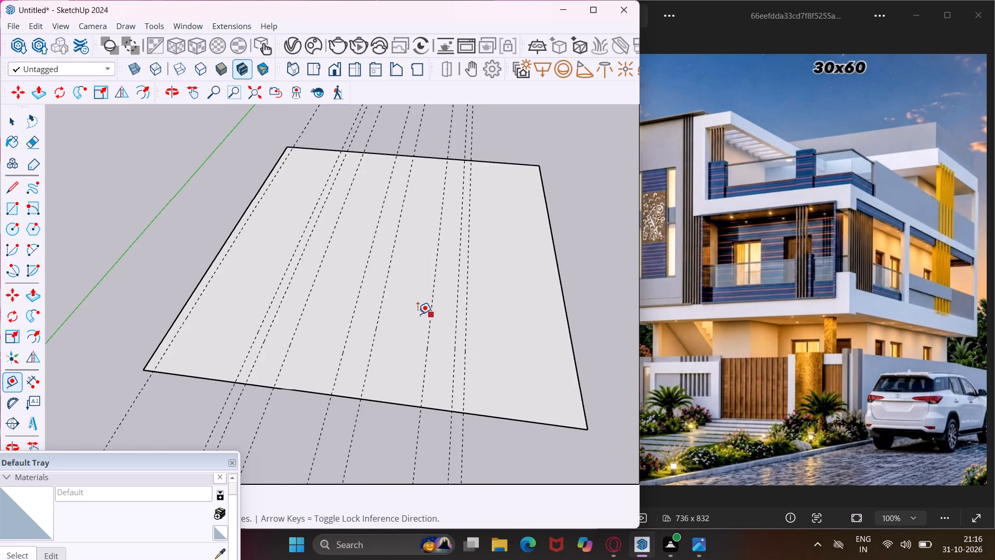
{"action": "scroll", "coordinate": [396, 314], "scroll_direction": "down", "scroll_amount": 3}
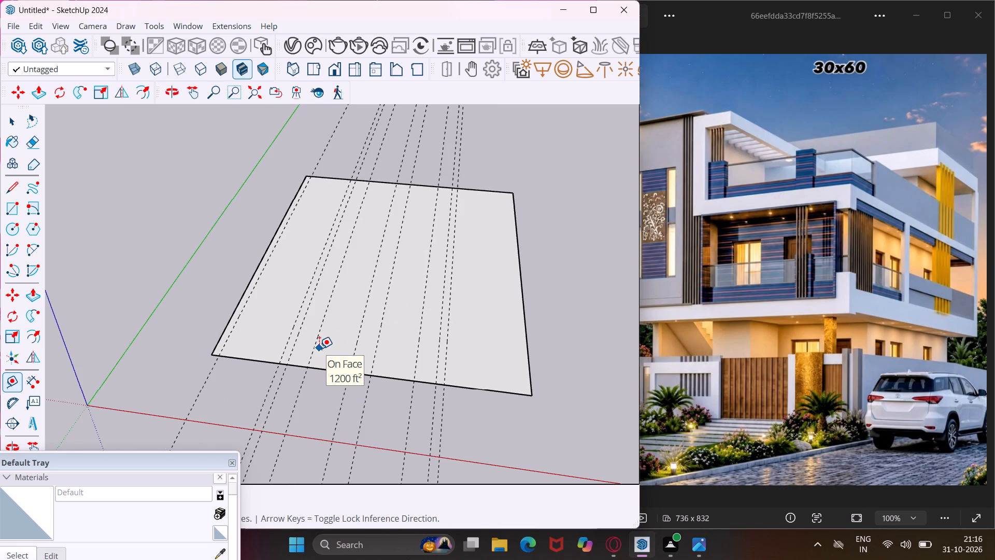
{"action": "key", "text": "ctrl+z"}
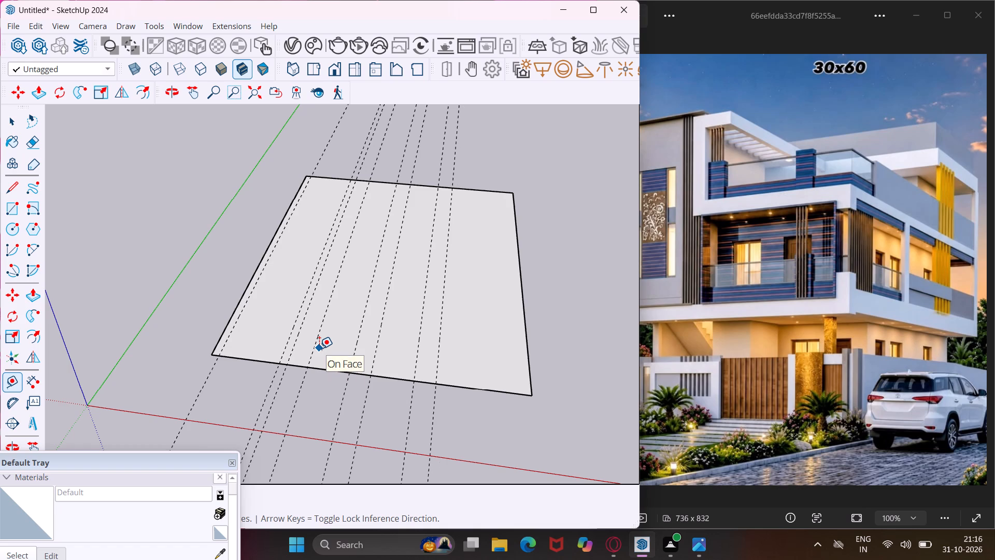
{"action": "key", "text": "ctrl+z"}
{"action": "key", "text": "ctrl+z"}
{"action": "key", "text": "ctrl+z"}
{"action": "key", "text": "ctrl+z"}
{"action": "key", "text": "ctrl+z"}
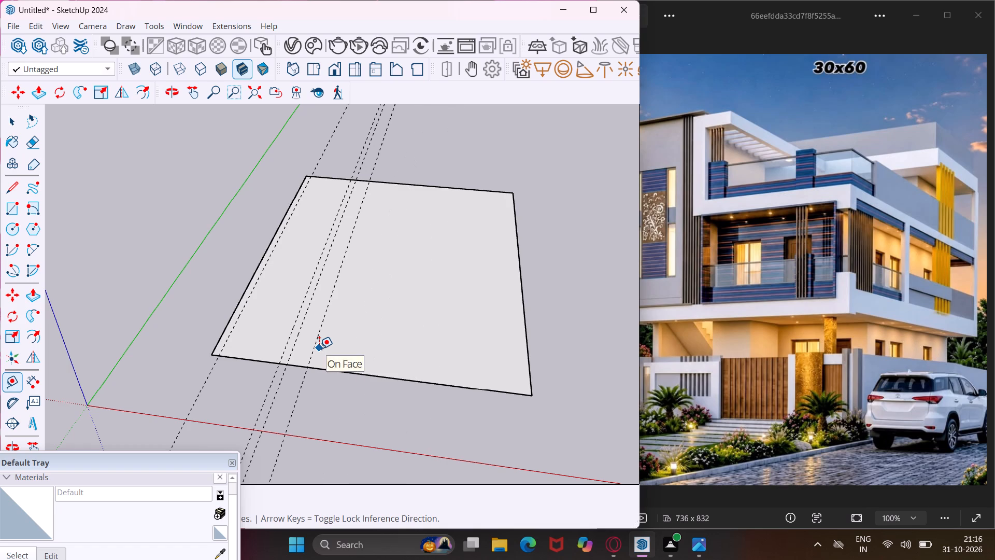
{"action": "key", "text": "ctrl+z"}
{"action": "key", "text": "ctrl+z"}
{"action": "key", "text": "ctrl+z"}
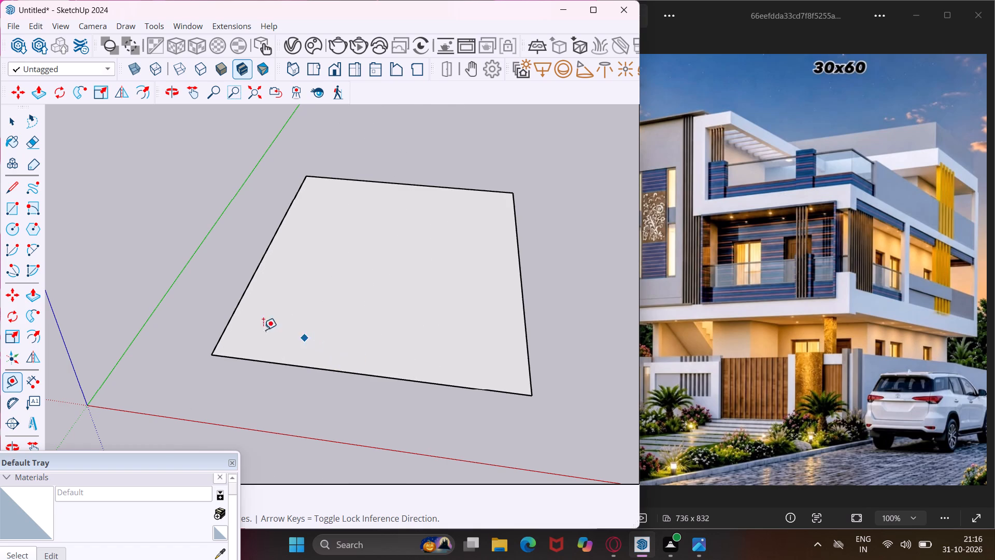
Create a guide 9" inside the rectangle, parallel to its long edge nearest the green axis.
{"action": "scroll", "coordinate": [223, 326], "scroll_direction": "up", "scroll_amount": 3}
{"action": "left_click", "coordinate": [223, 326]}
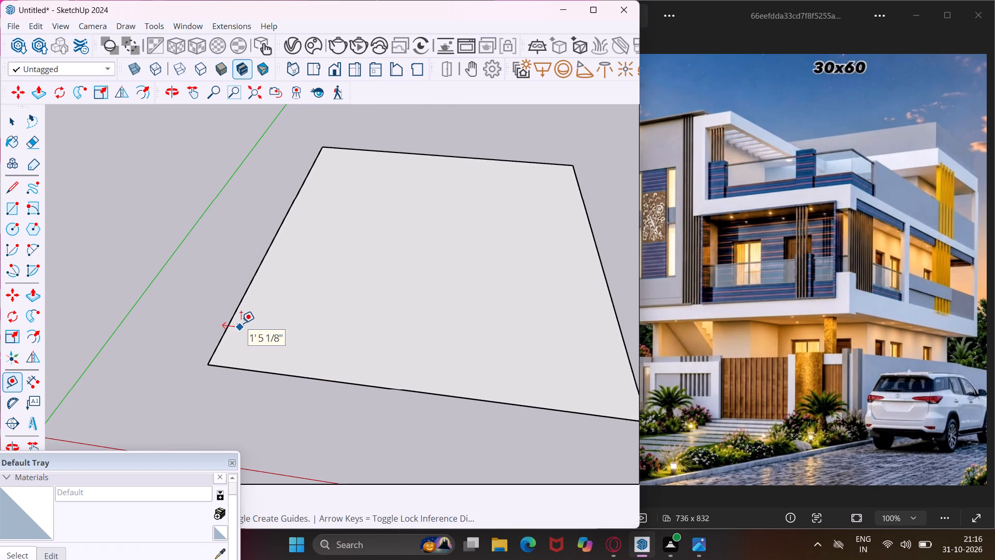
{"action": "key", "text": "Escape"}
{"action": "left_click", "coordinate": [228, 325]}
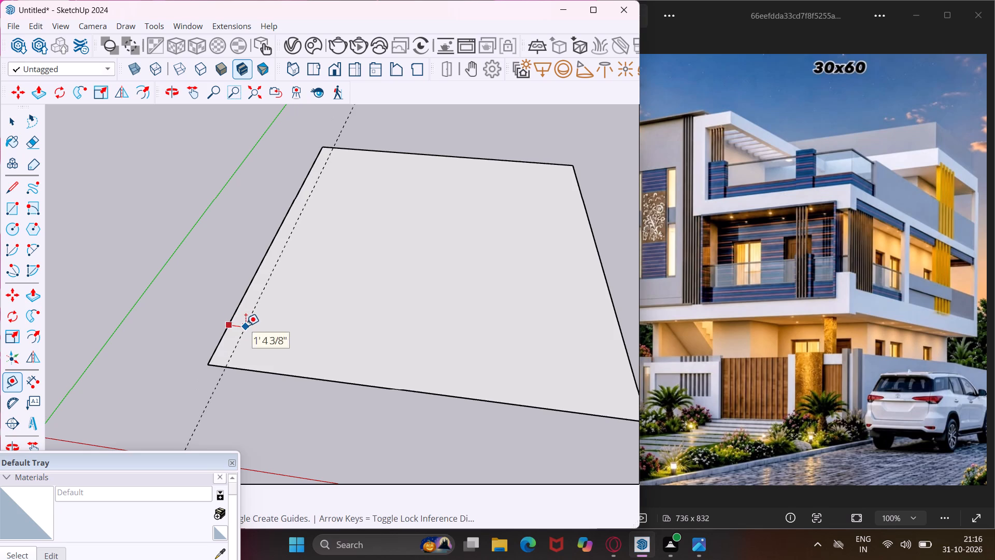
{"action": "type", "text": "9\""}
{"action": "key", "text": "Return"}
Add a parallel guide 8' inward from the 9" guide, and another 9" beyond it.
{"action": "scroll", "coordinate": [245, 326], "scroll_direction": "up", "scroll_amount": 4}
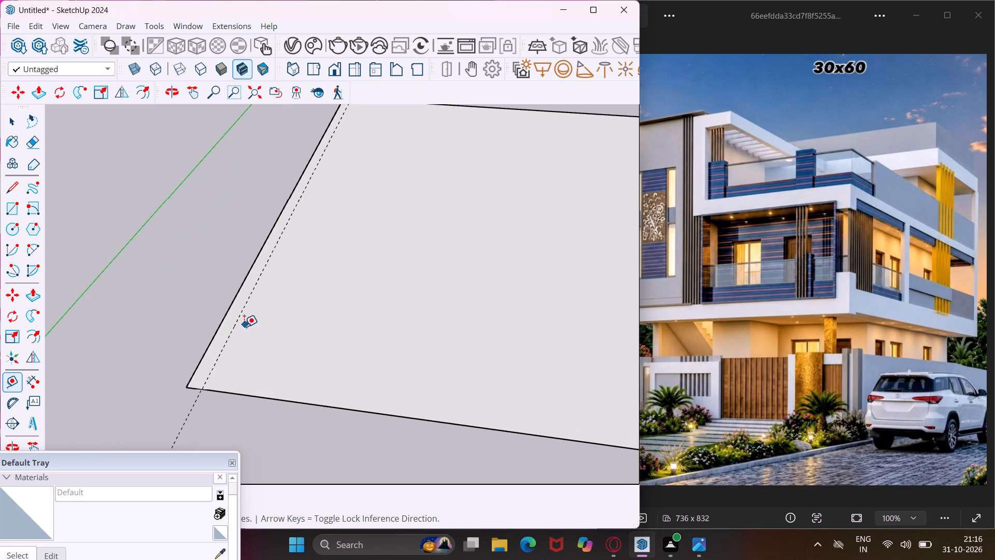
{"action": "left_click", "coordinate": [228, 345]}
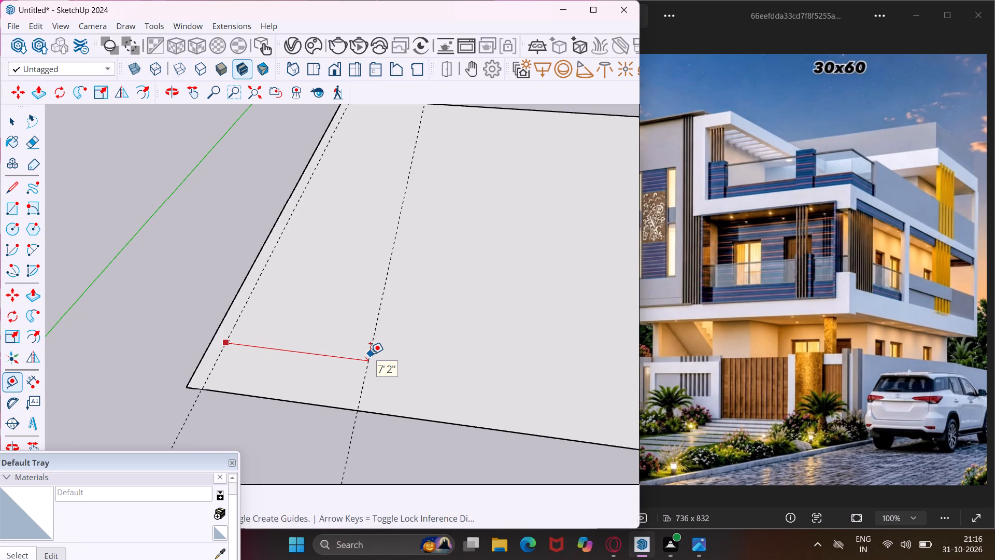
{"action": "type", "text": "8'"}
{"action": "key", "text": "Return"}
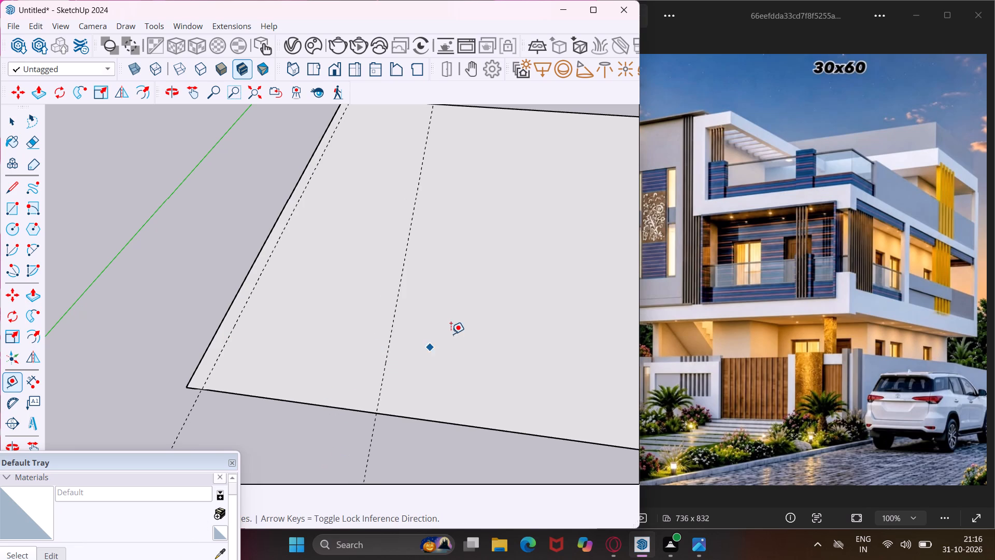
{"action": "left_click", "coordinate": [390, 341]}
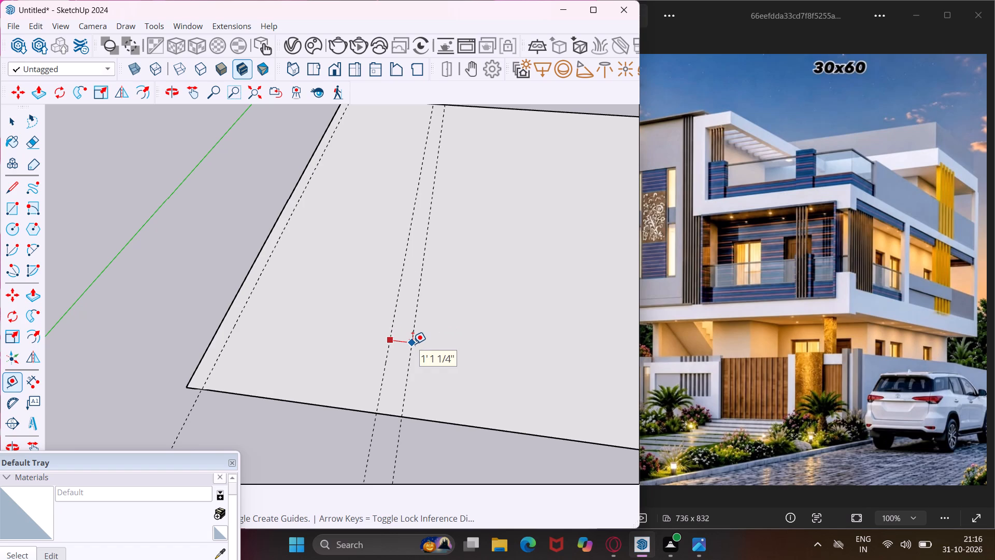
{"action": "type", "text": "9\""}
{"action": "key", "text": "Return"}
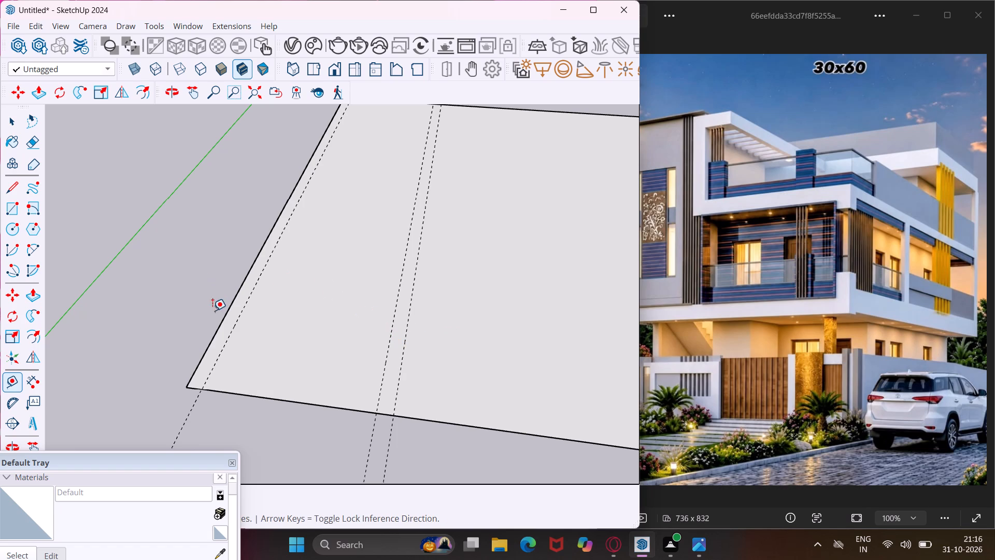
{"action": "scroll", "coordinate": [198, 307], "scroll_direction": "down", "scroll_amount": 4}
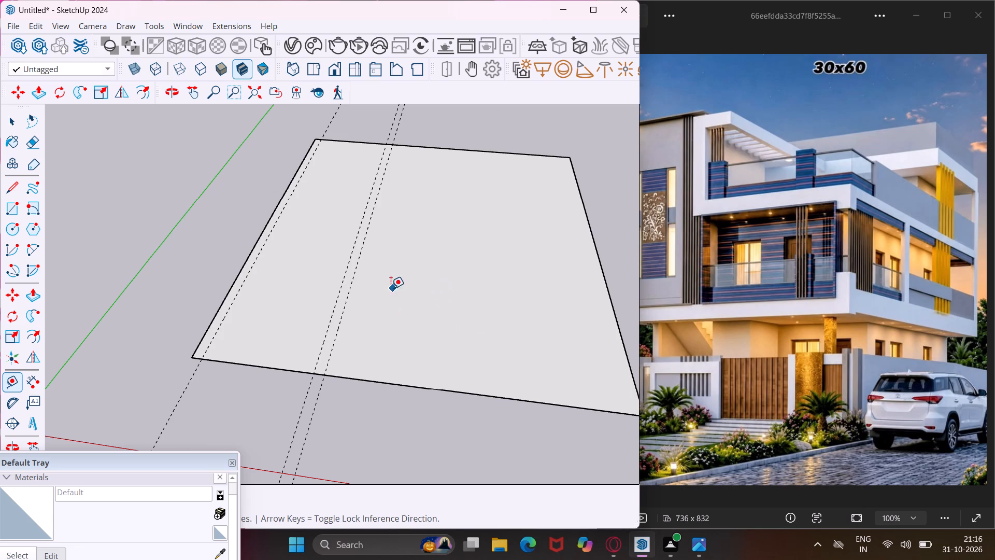
Create a guide 9" inside the rectangle, parallel to the long edge farthest from the green axis.
{"action": "scroll", "coordinate": [619, 333], "scroll_direction": "up", "scroll_amount": 4}
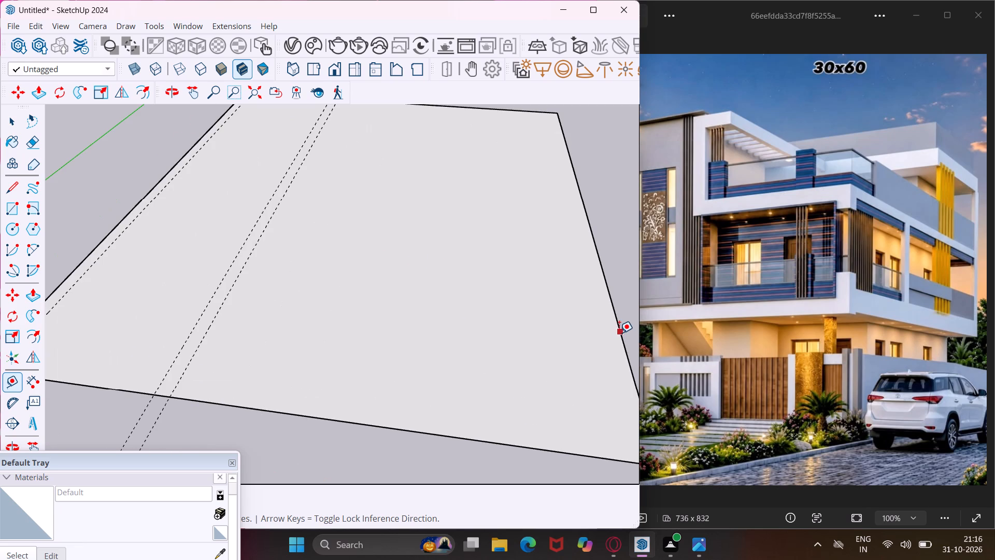
{"action": "left_click", "coordinate": [619, 330]}
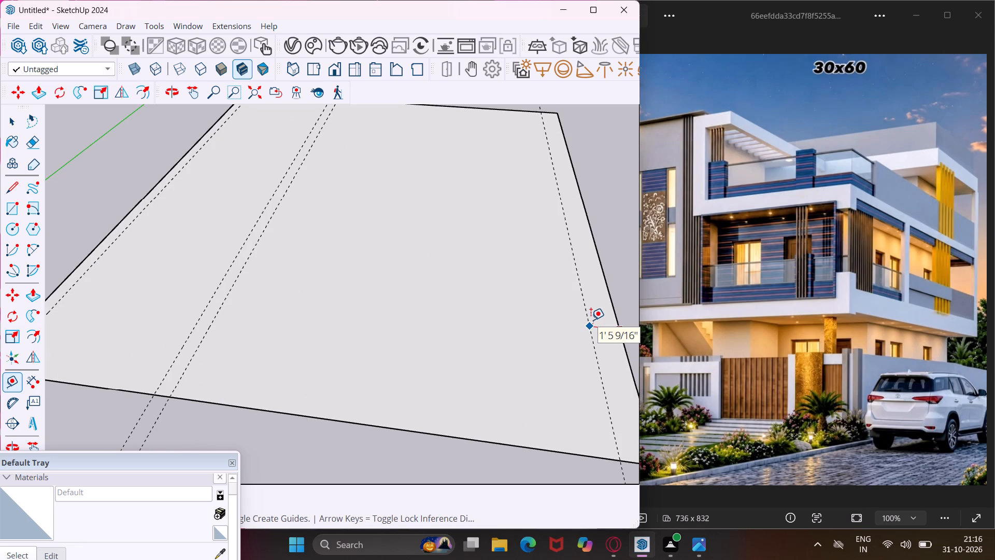
{"action": "type", "text": "9\""}
{"action": "key", "text": "Return"}
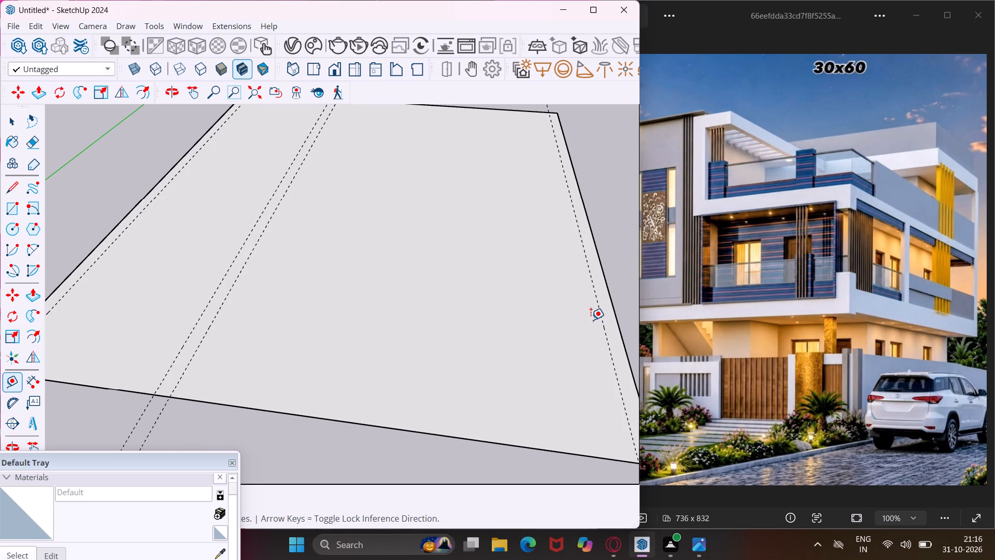
Add a parallel guide 3' inward from the far edge's 9" guide, and another 9" beyond it.
{"action": "scroll", "coordinate": [591, 320], "scroll_direction": "down", "scroll_amount": 1}
{"action": "scroll", "coordinate": [578, 326], "scroll_direction": "up", "scroll_amount": 4}
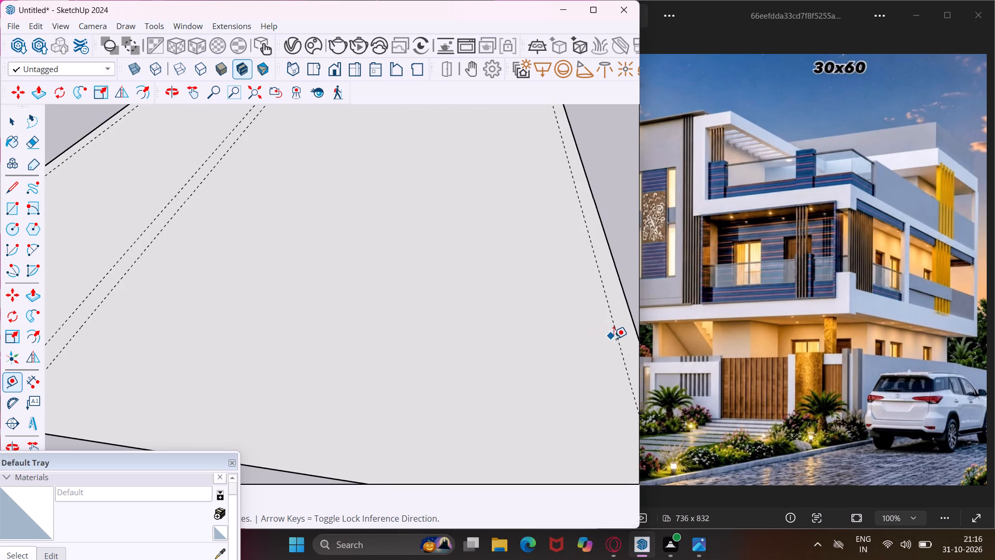
{"action": "left_click", "coordinate": [615, 340]}
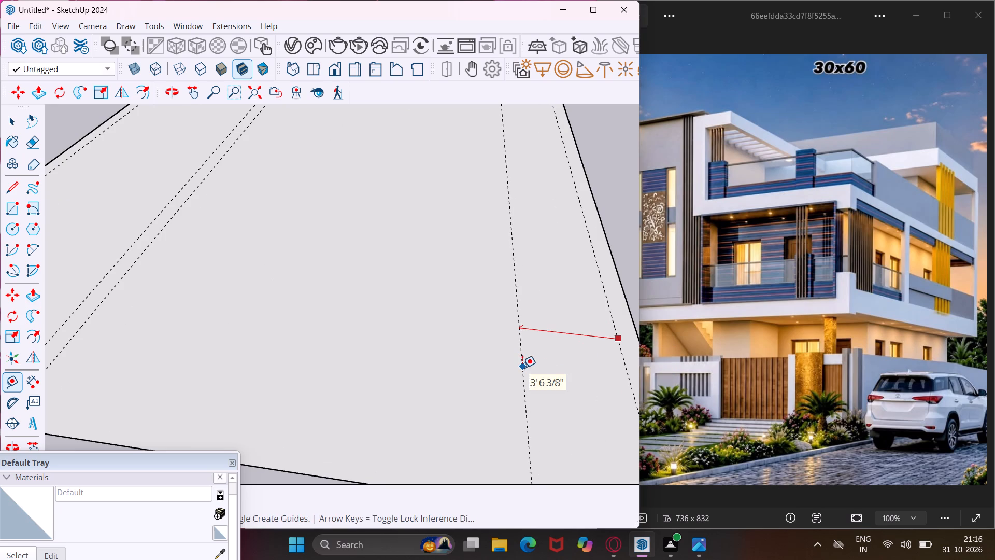
{"action": "type", "text": "3'"}
{"action": "key", "text": "Return"}
{"action": "scroll", "coordinate": [522, 368], "scroll_direction": "up", "scroll_amount": 3}
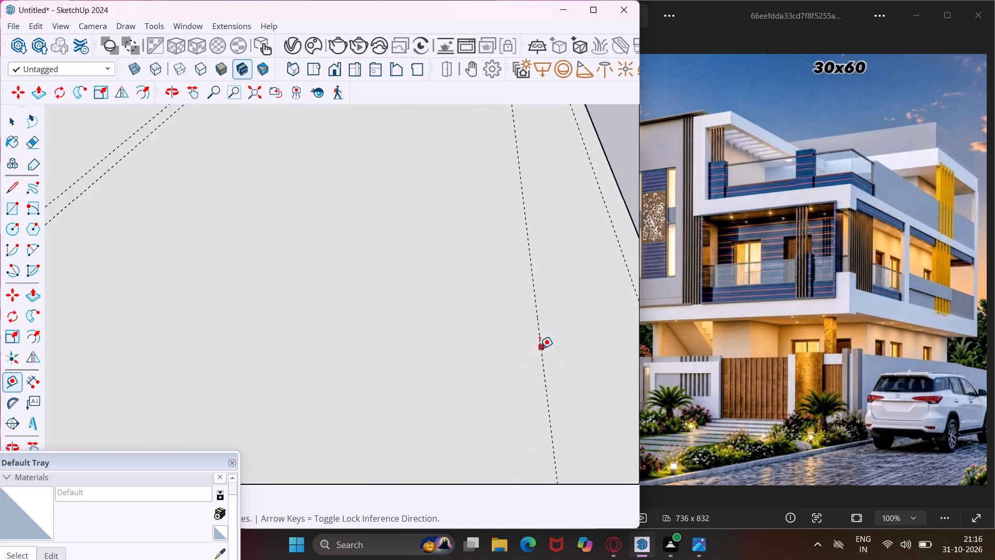
{"action": "left_click", "coordinate": [539, 348]}
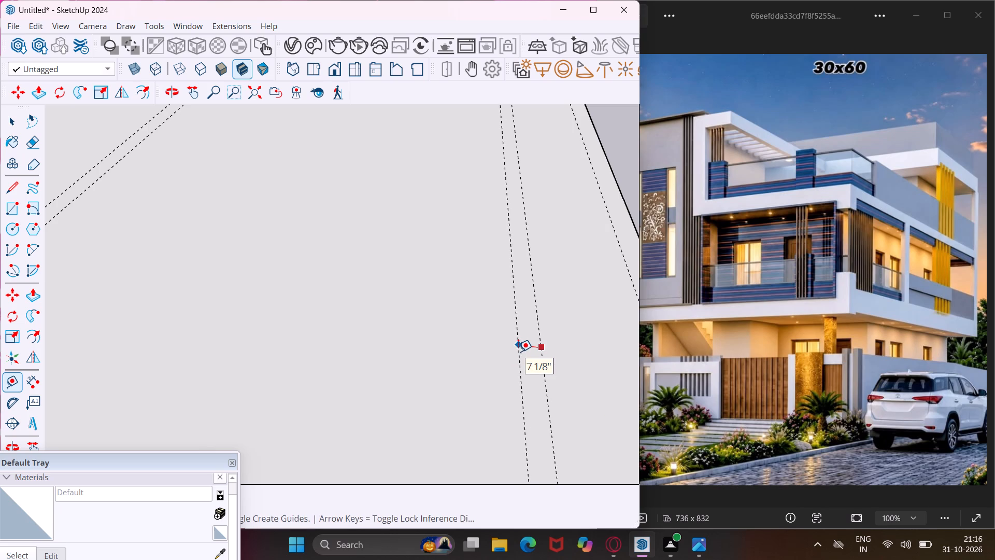
{"action": "type", "text": "9\""}
{"action": "key", "text": "Return"}
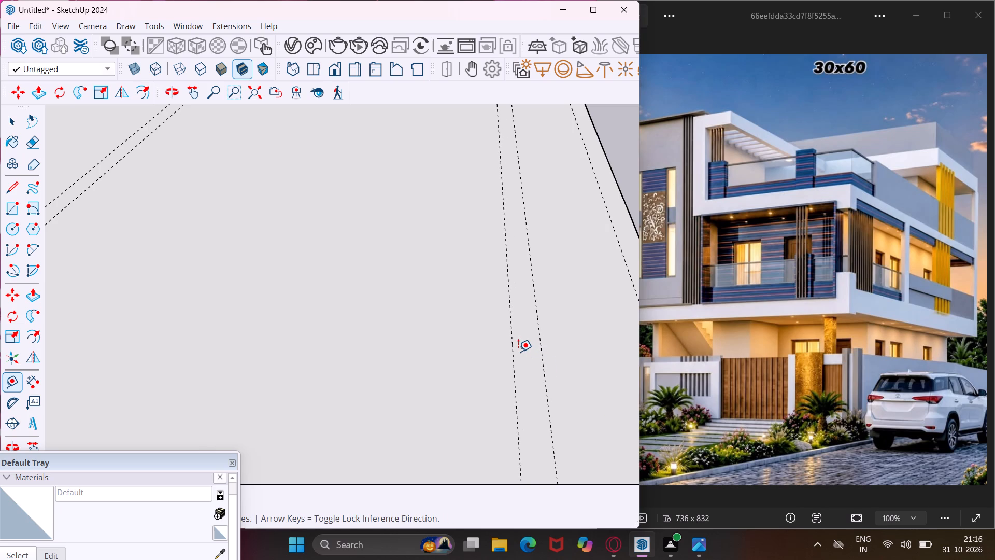
From the inner guide of the pair beyond the 8' span, add a parallel guide 5' inward and another 9" beyond it.
{"action": "scroll", "coordinate": [446, 299], "scroll_direction": "down", "scroll_amount": 5}
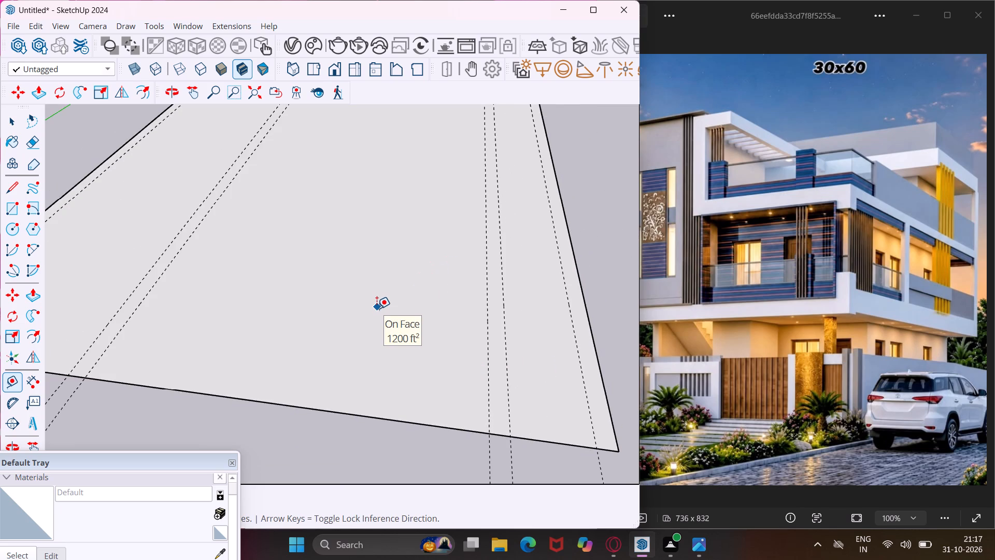
{"action": "left_click", "coordinate": [119, 335]}
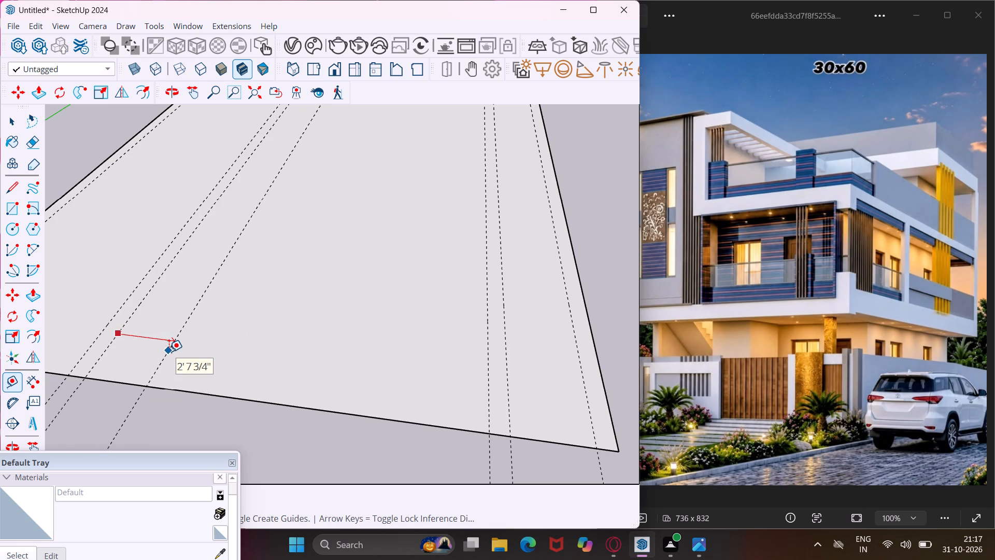
{"action": "type", "text": "5'"}
{"action": "key", "text": "Return"}
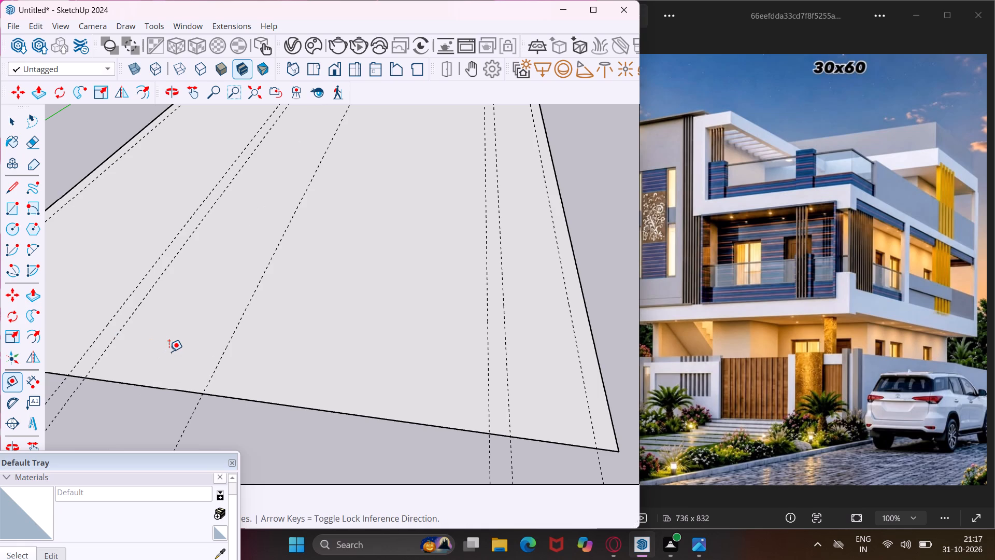
{"action": "scroll", "coordinate": [169, 352], "scroll_direction": "up", "scroll_amount": 3}
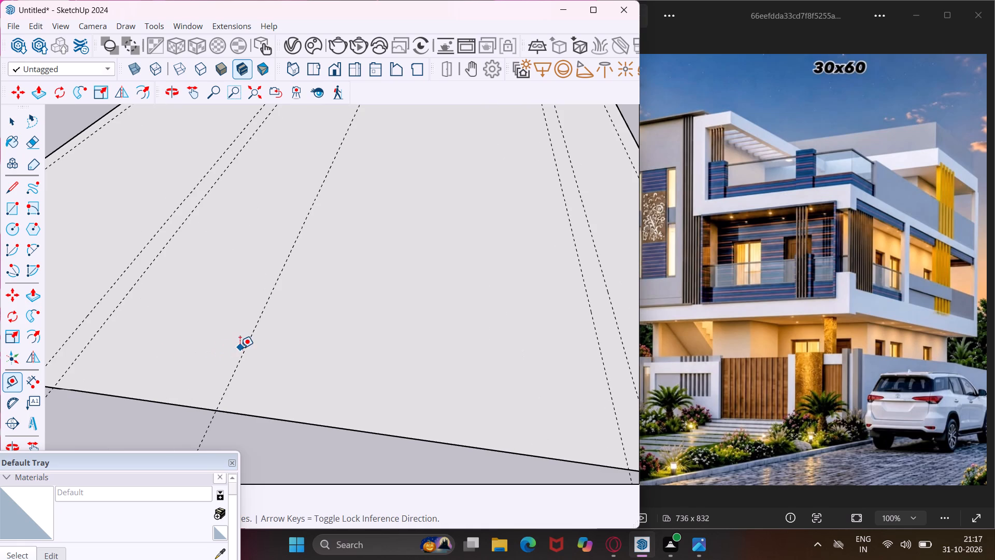
{"action": "left_click", "coordinate": [246, 351]}
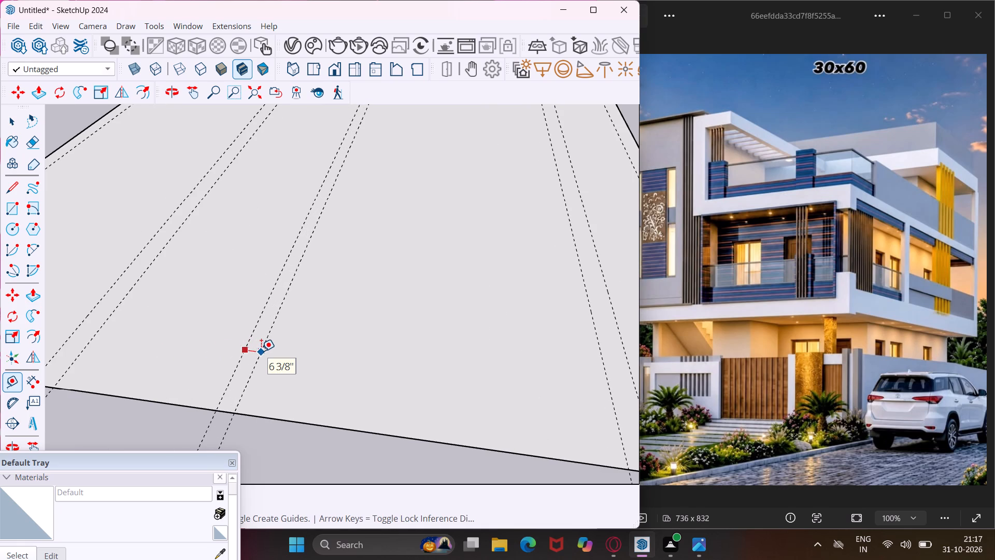
{"action": "key", "text": "9"}
{"action": "key", "text": "shift+quotedbl"}
{"action": "key", "text": "Return"}
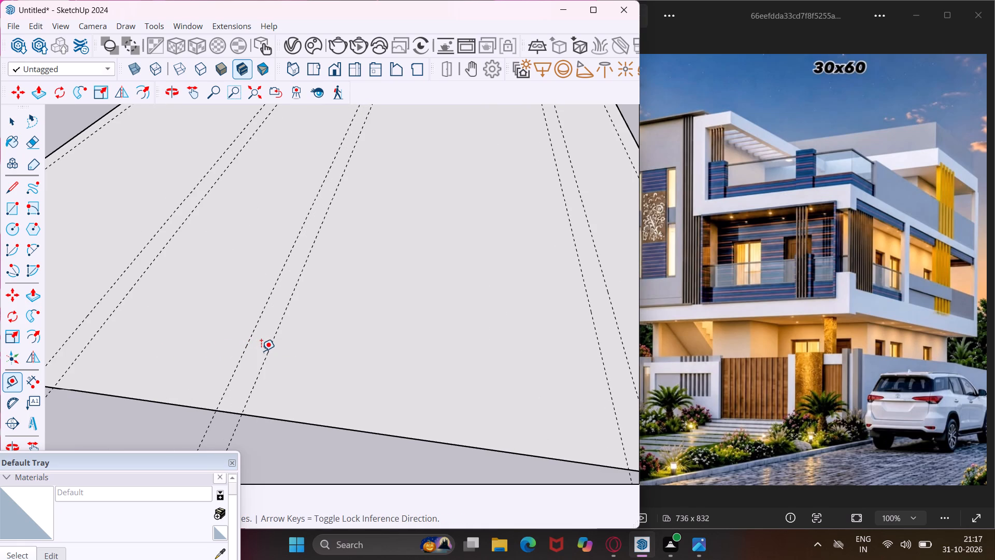
Continue the parallel guides from the inner guide of the pair beyond the 5' span with successive offsets of 2', 4' and 2'.
{"action": "scroll", "coordinate": [175, 328], "scroll_direction": "down", "scroll_amount": 4}
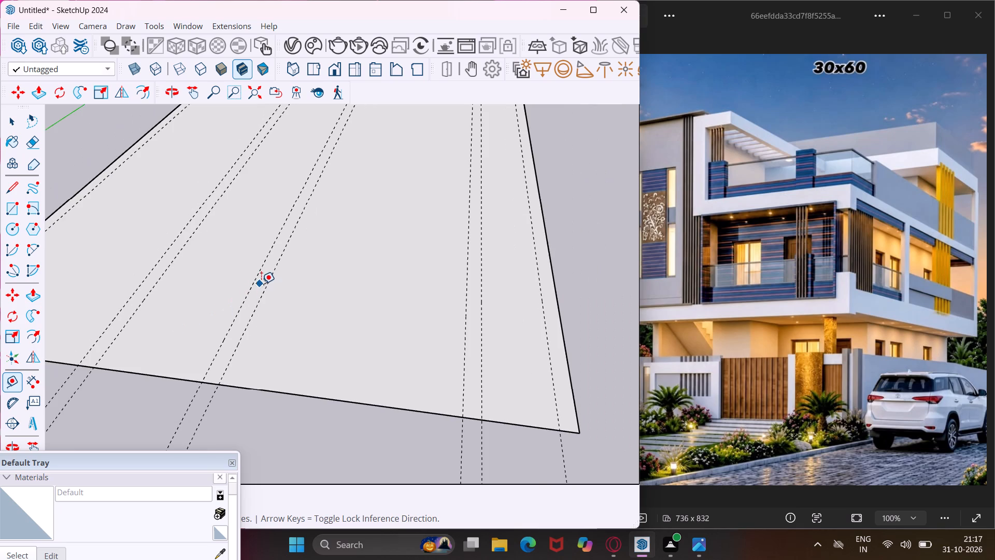
{"action": "left_click", "coordinate": [268, 282]}
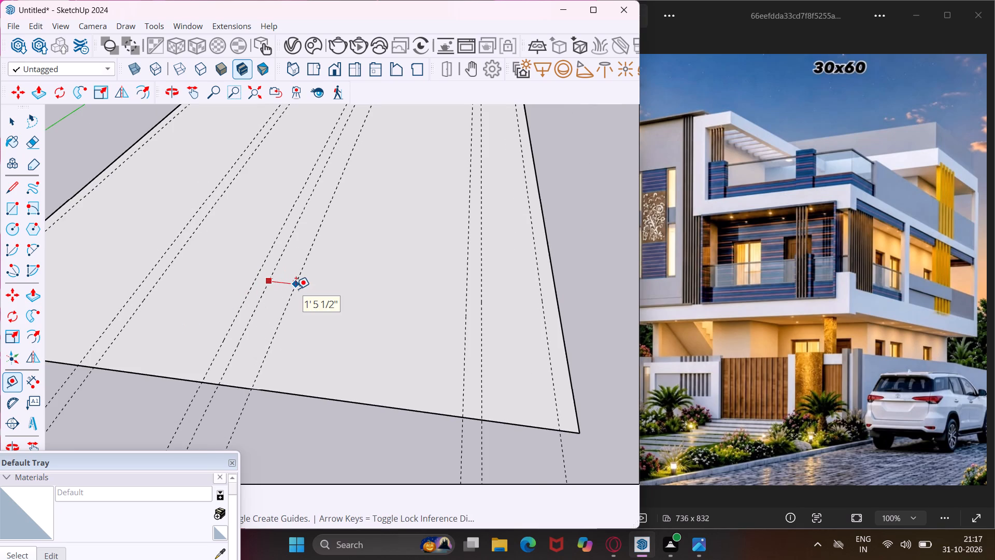
{"action": "type", "text": "2'"}
{"action": "key", "text": "Return"}
{"action": "scroll", "coordinate": [296, 289], "scroll_direction": "up", "scroll_amount": 4}
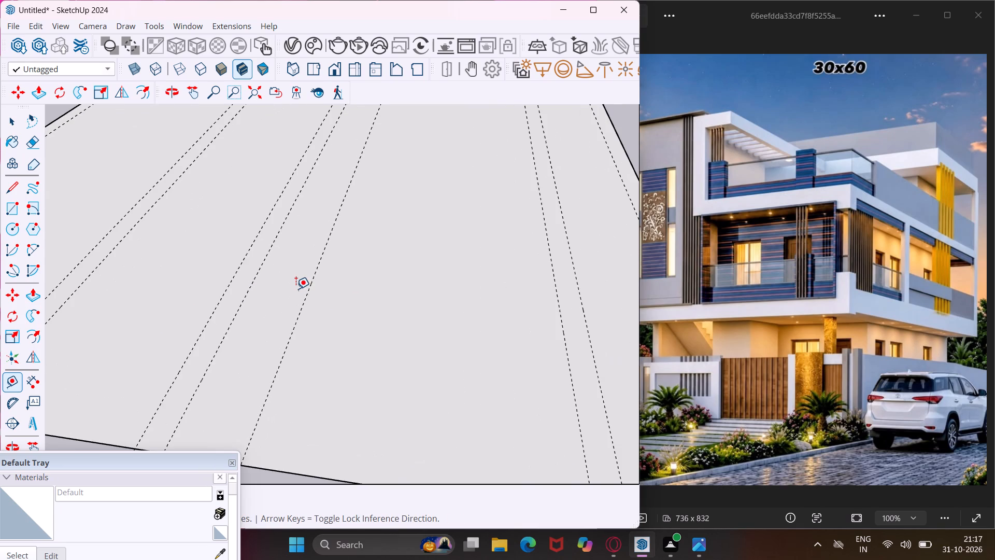
{"action": "left_click", "coordinate": [310, 290]}
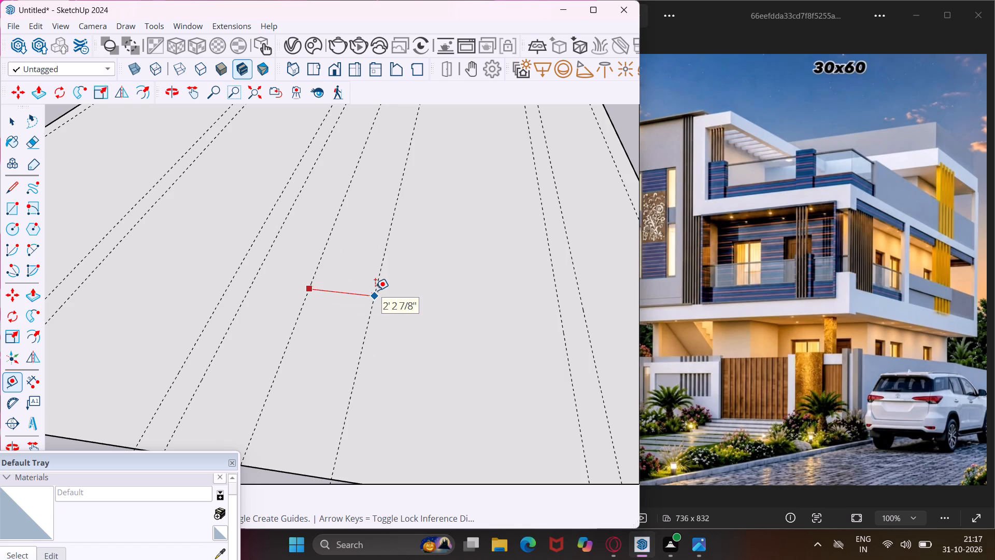
{"action": "type", "text": "4'"}
{"action": "key", "text": "Return"}
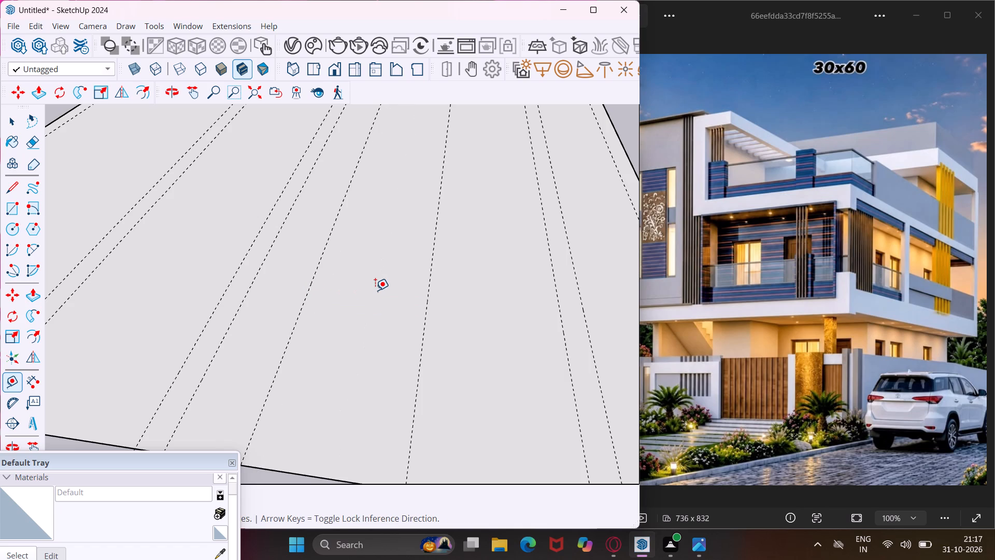
{"action": "scroll", "coordinate": [233, 268], "scroll_direction": "down", "scroll_amount": 5}
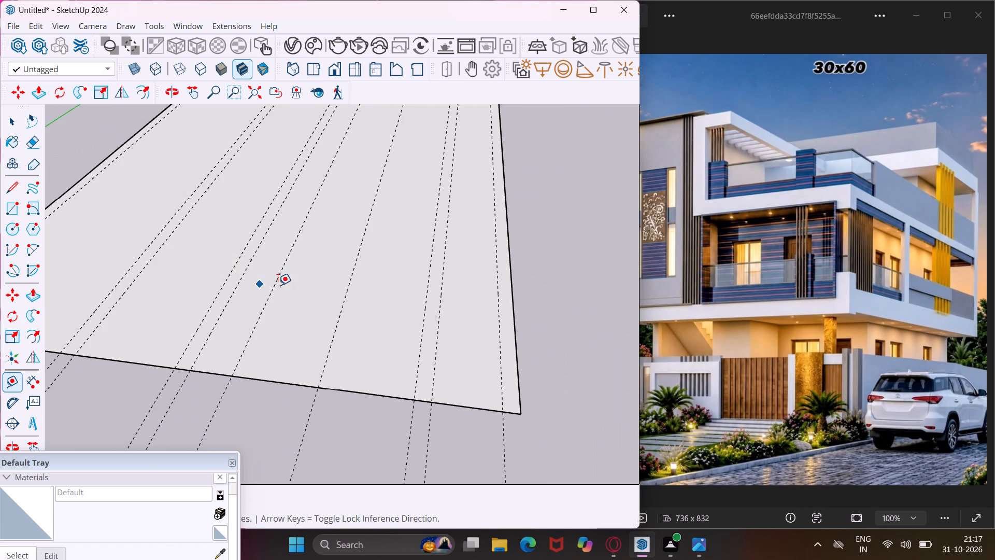
{"action": "scroll", "coordinate": [346, 287], "scroll_direction": "up", "scroll_amount": 3}
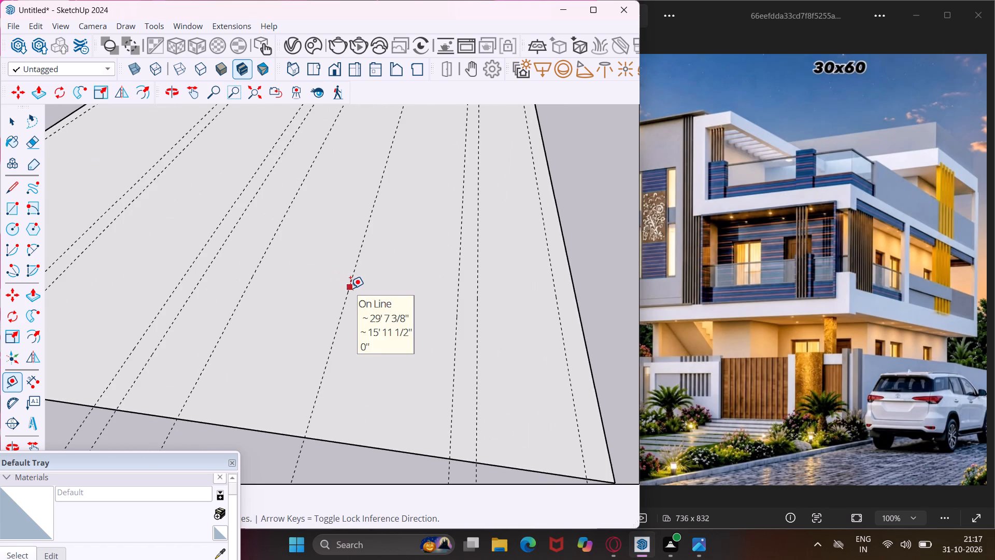
{"action": "left_click", "coordinate": [350, 288]}
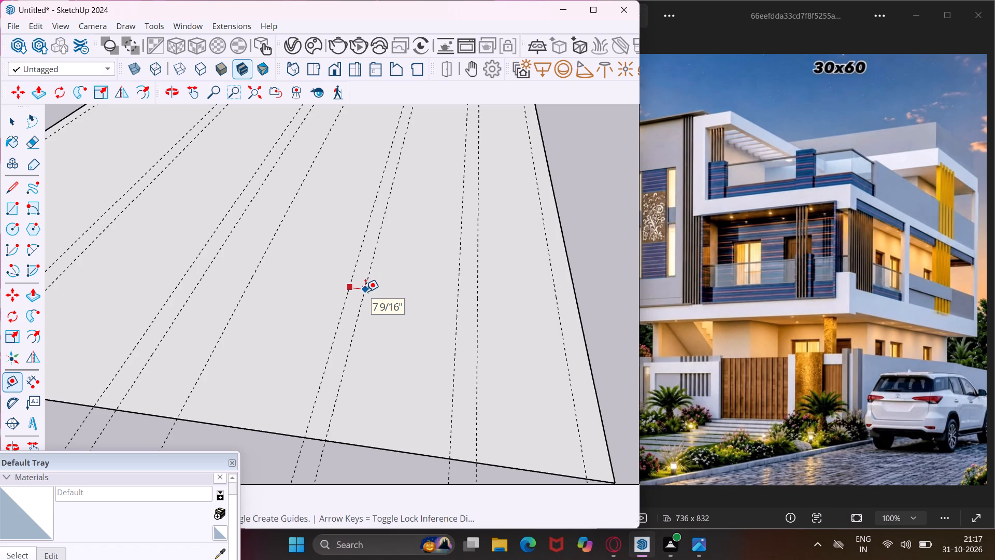
{"action": "type", "text": "2'"}
{"action": "key", "text": "Return"}
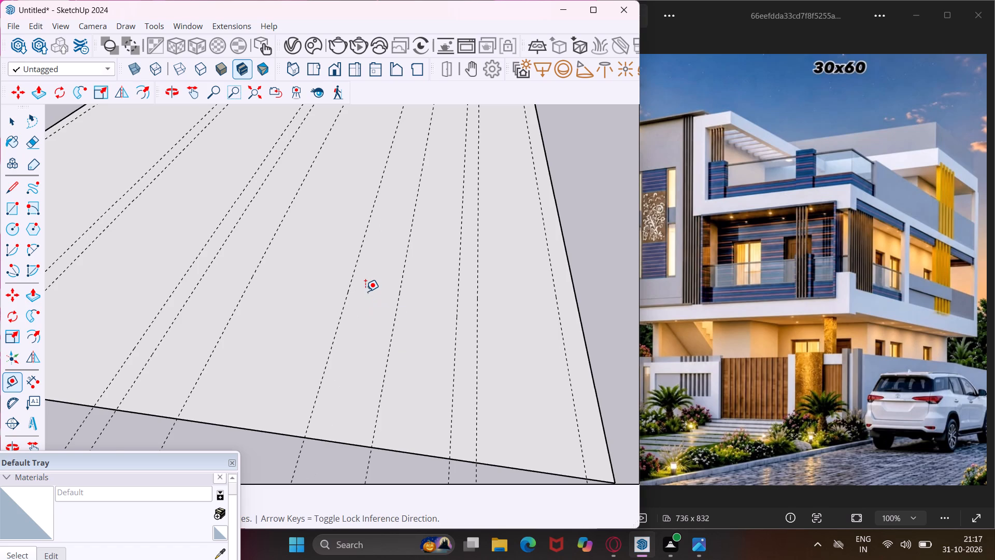
{"action": "scroll", "coordinate": [395, 274], "scroll_direction": "down", "scroll_amount": 5}
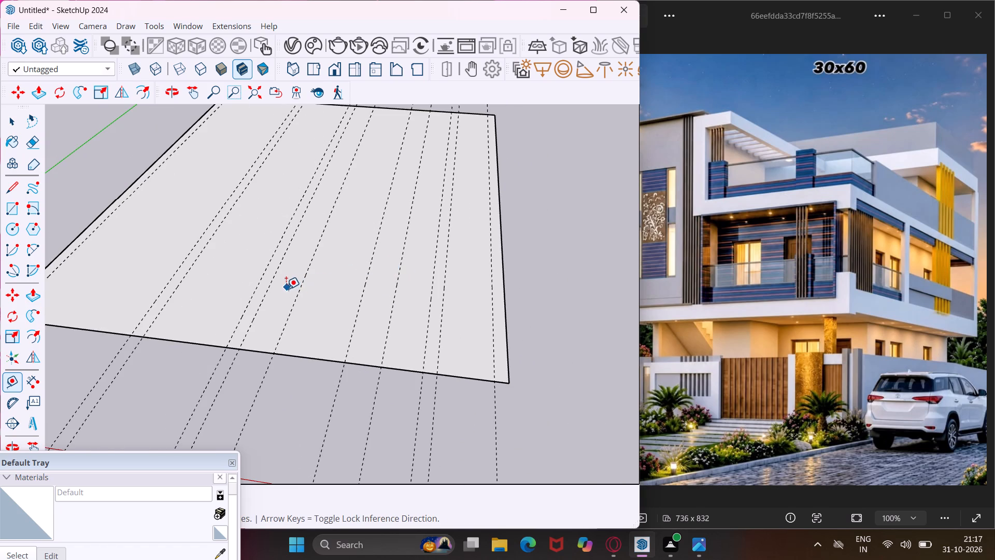
{"action": "key", "text": "Escape"}
{"action": "key", "text": "space"}
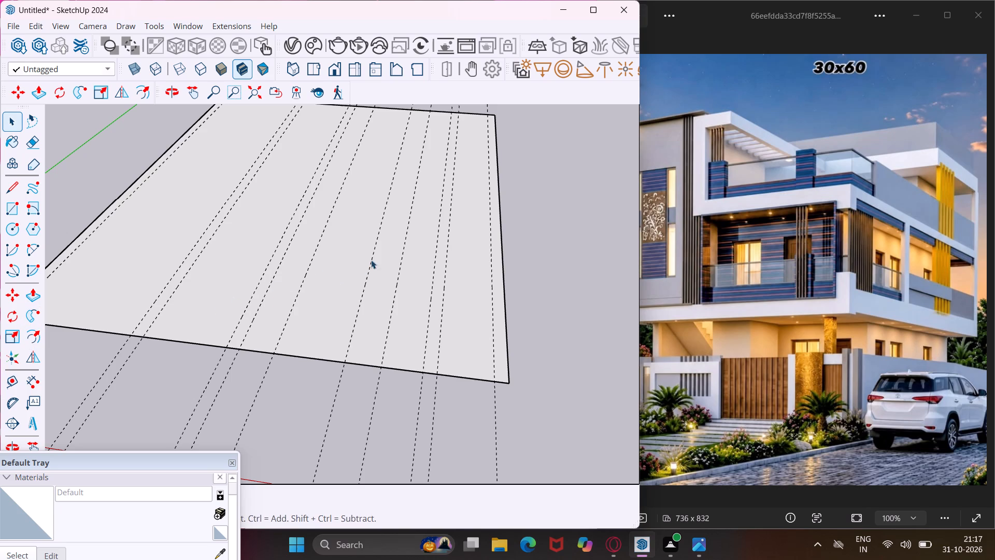
From the inner guide of the pair beyond the 3' span, add parallel guides at successive offsets of 2' and 4' toward the green axis.
{"action": "left_click", "coordinate": [7, 385]}
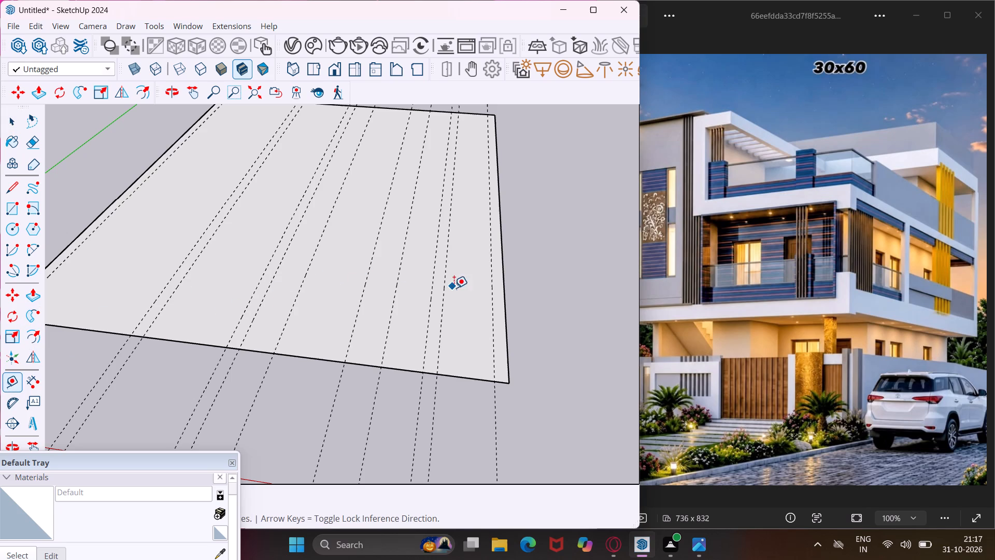
{"action": "scroll", "coordinate": [404, 287], "scroll_direction": "up", "scroll_amount": 7}
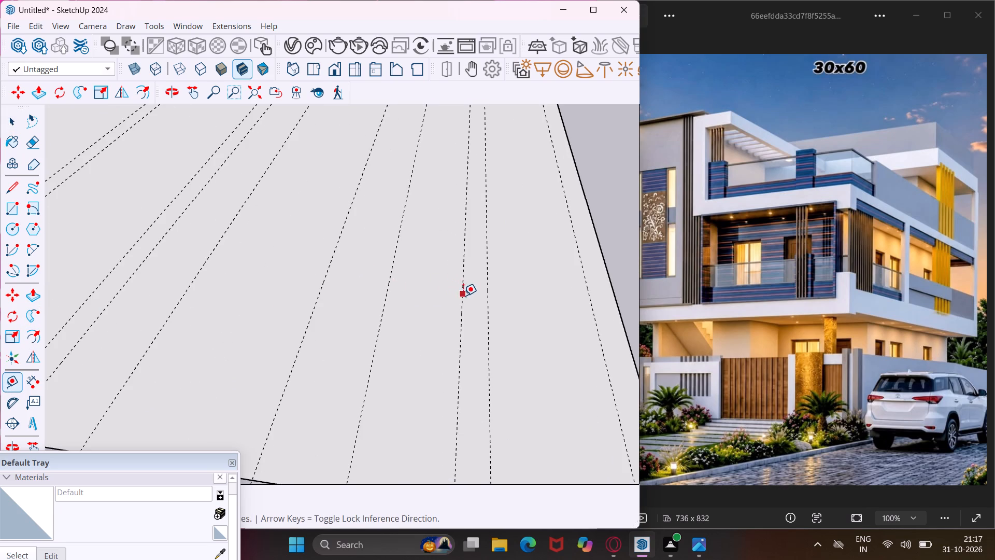
{"action": "left_click", "coordinate": [463, 296]}
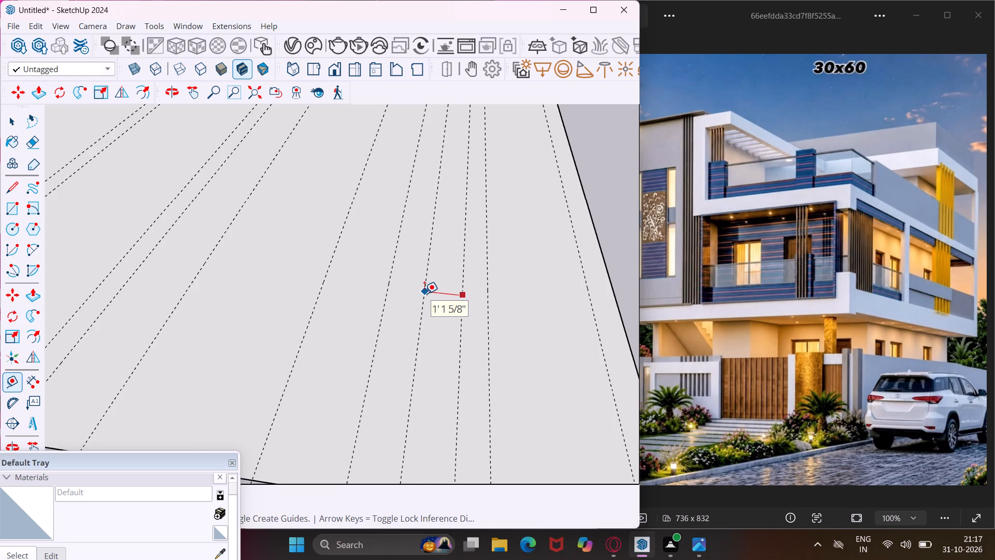
{"action": "type", "text": "2'"}
{"action": "key", "text": "Return"}
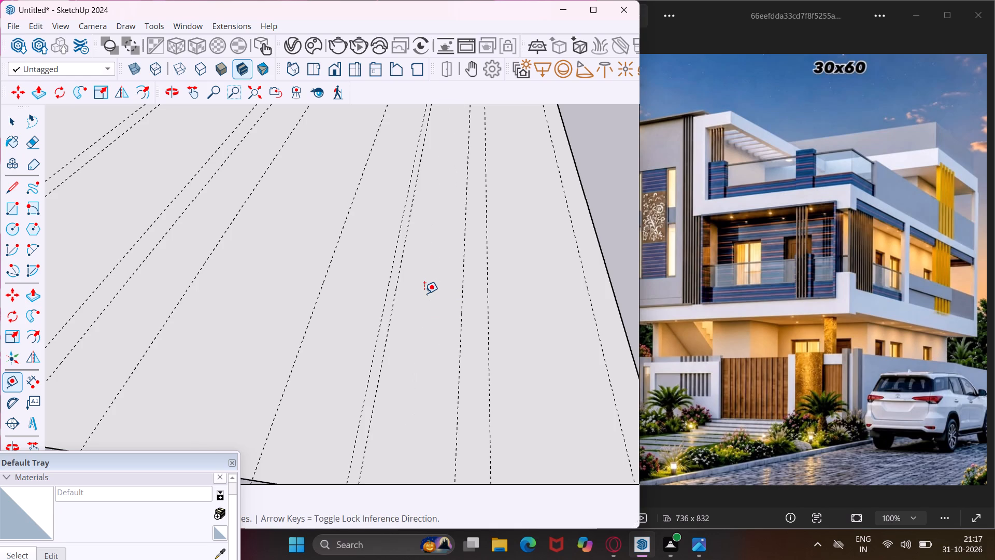
{"action": "scroll", "coordinate": [401, 309], "scroll_direction": "up", "scroll_amount": 4}
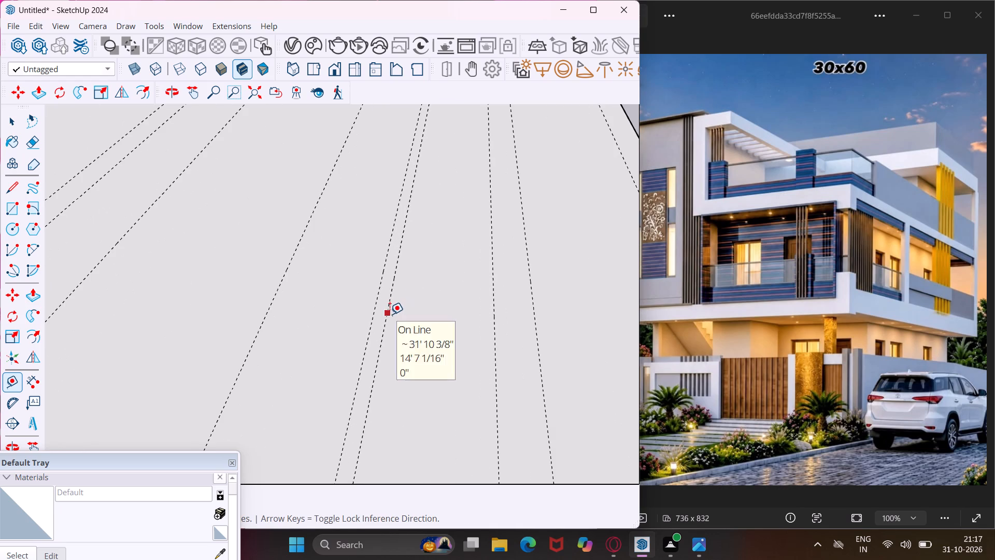
{"action": "left_click", "coordinate": [390, 314]}
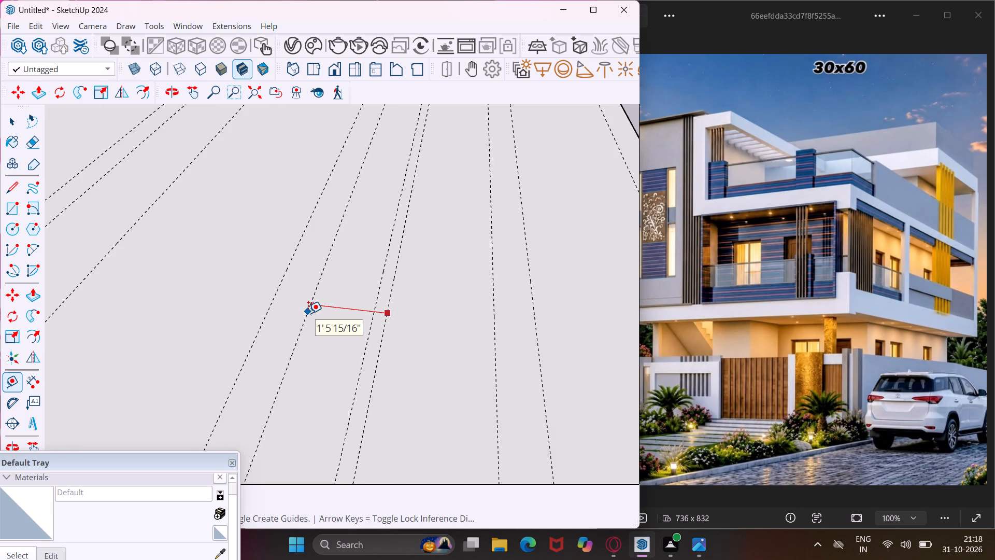
{"action": "type", "text": "4'"}
{"action": "key", "text": "Return"}
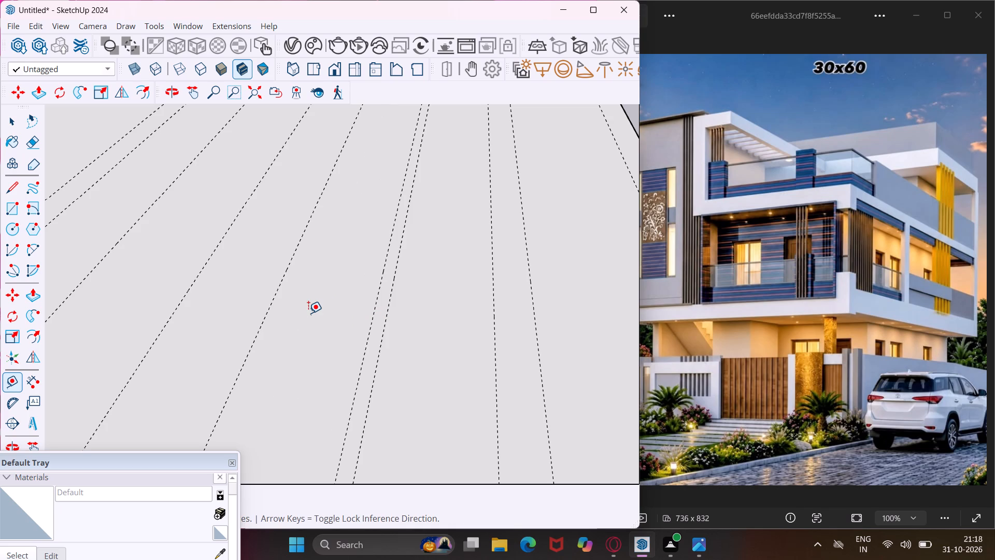
{"action": "scroll", "coordinate": [315, 310], "scroll_direction": "down", "scroll_amount": 6}
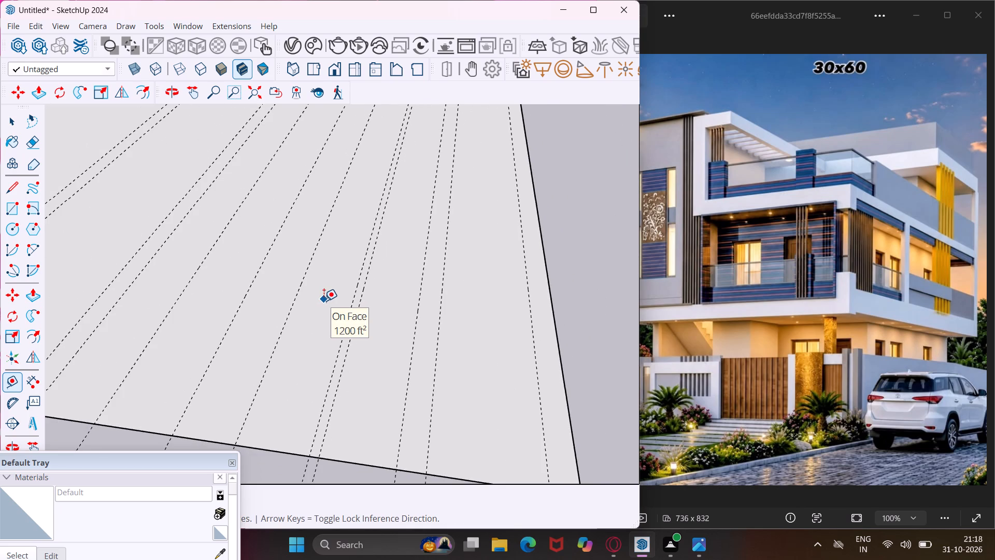
Delete two surplus guides in the middle of the base: a single guide and one of the nearly coincident pair beside it.
{"action": "key", "text": "Escape"}
{"action": "key", "text": "space"}
{"action": "scroll", "coordinate": [322, 277], "scroll_direction": "down", "scroll_amount": 2}
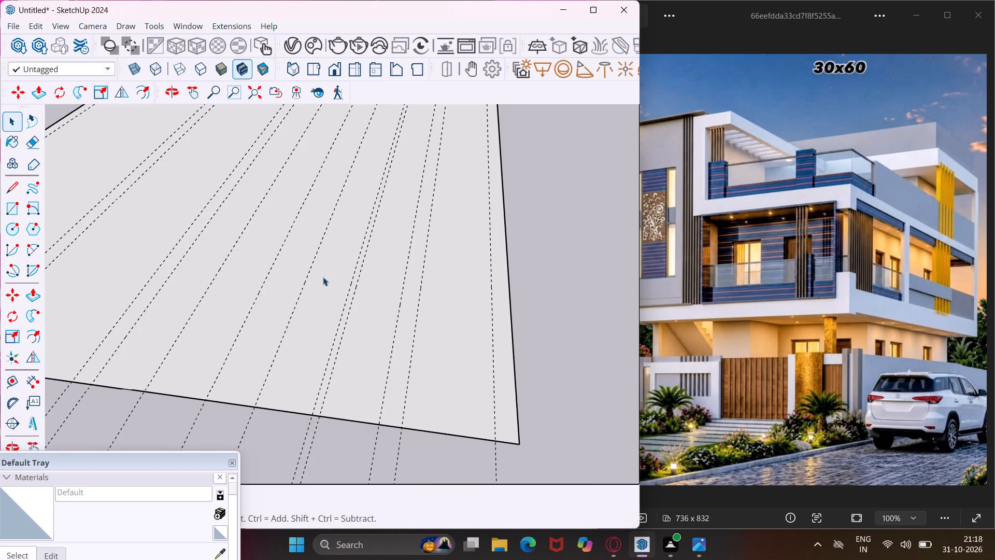
{"action": "left_click", "coordinate": [248, 425]}
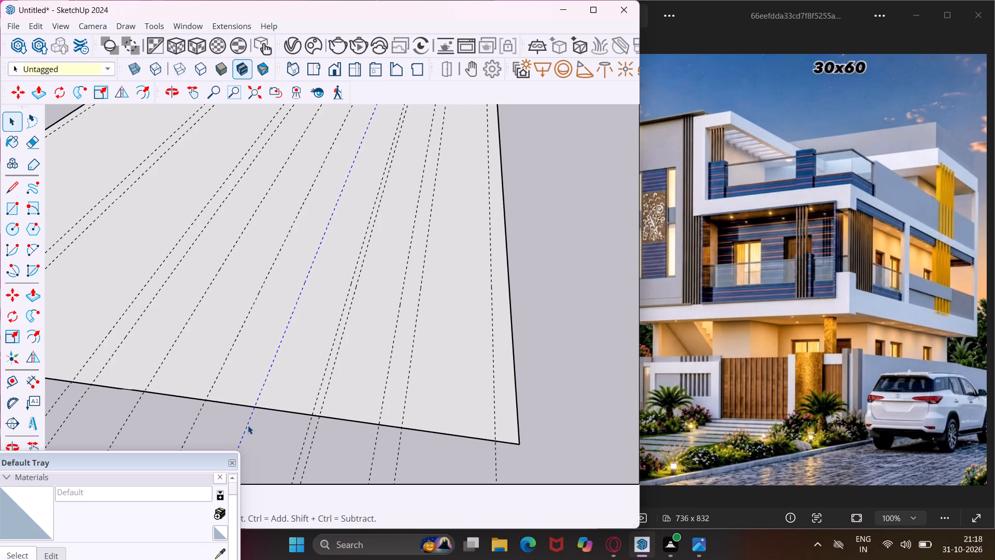
{"action": "key", "text": "Delete"}
{"action": "left_click", "coordinate": [302, 445]}
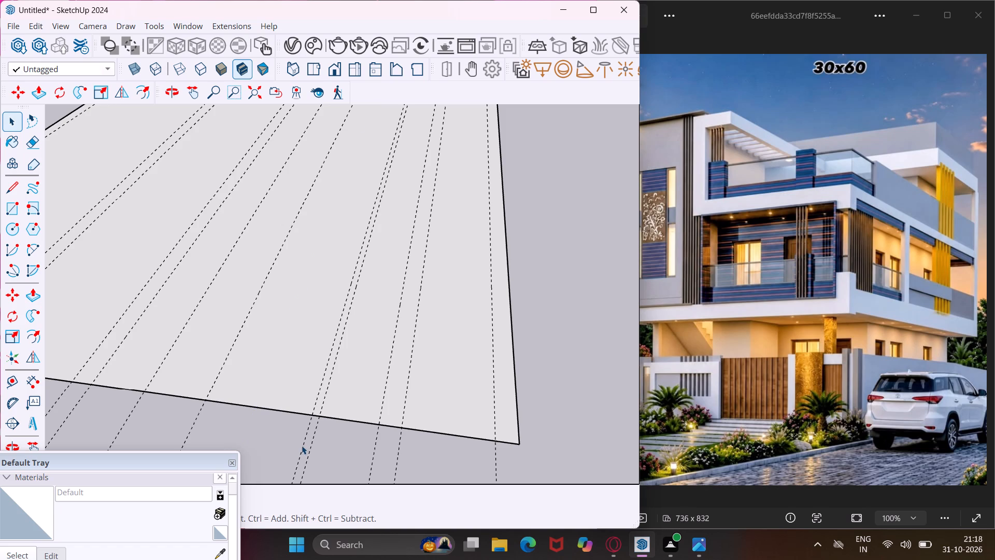
{"action": "key", "text": "Delete"}
{"action": "left_click", "coordinate": [302, 446]}
{"action": "key", "text": "Delete"}
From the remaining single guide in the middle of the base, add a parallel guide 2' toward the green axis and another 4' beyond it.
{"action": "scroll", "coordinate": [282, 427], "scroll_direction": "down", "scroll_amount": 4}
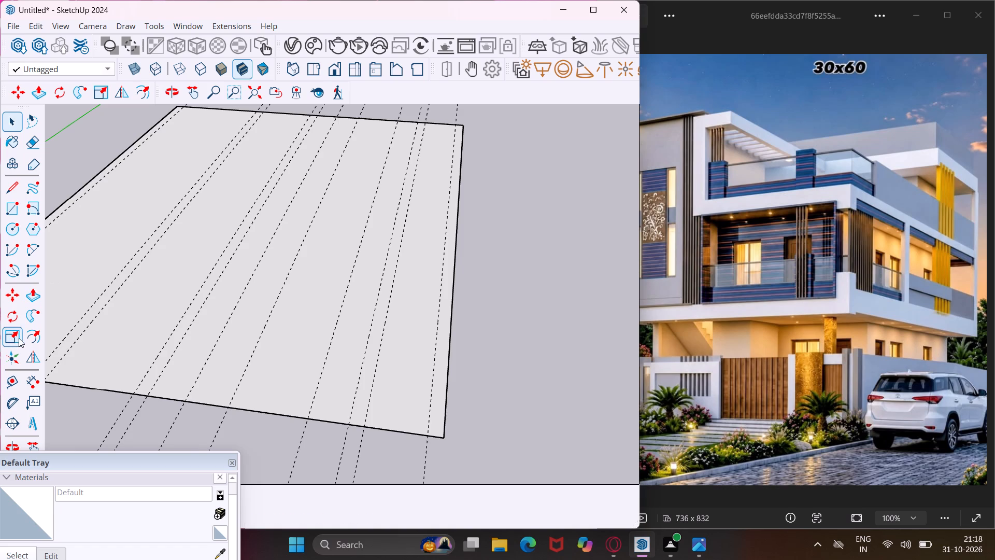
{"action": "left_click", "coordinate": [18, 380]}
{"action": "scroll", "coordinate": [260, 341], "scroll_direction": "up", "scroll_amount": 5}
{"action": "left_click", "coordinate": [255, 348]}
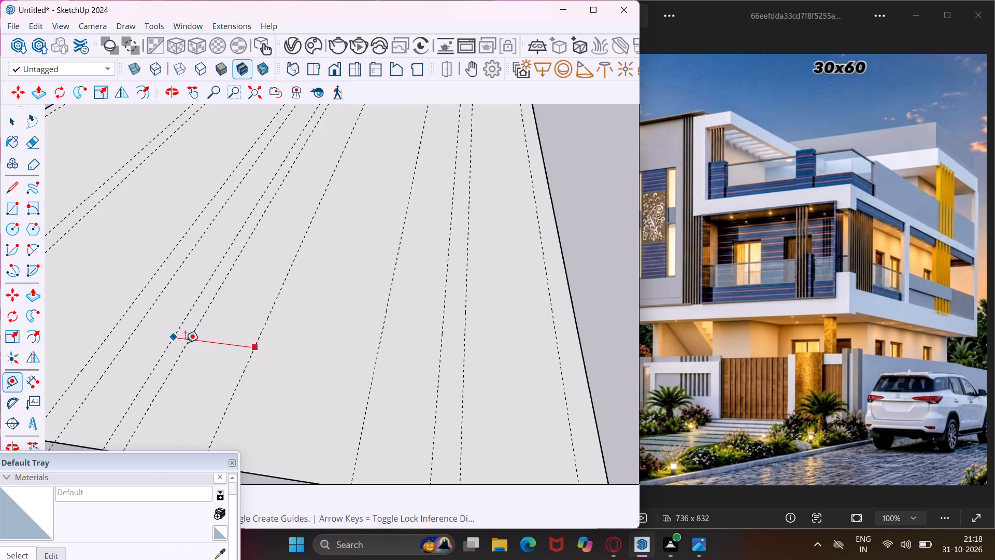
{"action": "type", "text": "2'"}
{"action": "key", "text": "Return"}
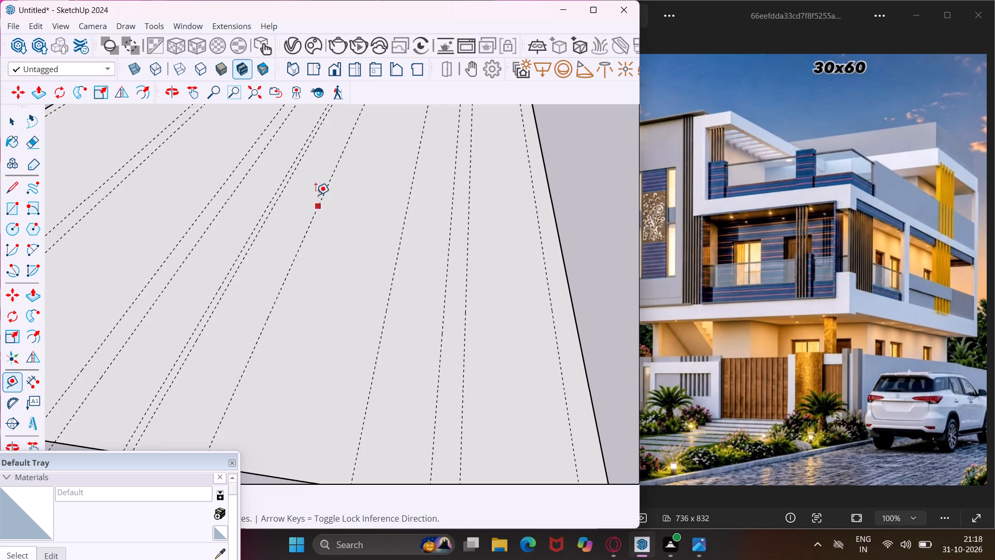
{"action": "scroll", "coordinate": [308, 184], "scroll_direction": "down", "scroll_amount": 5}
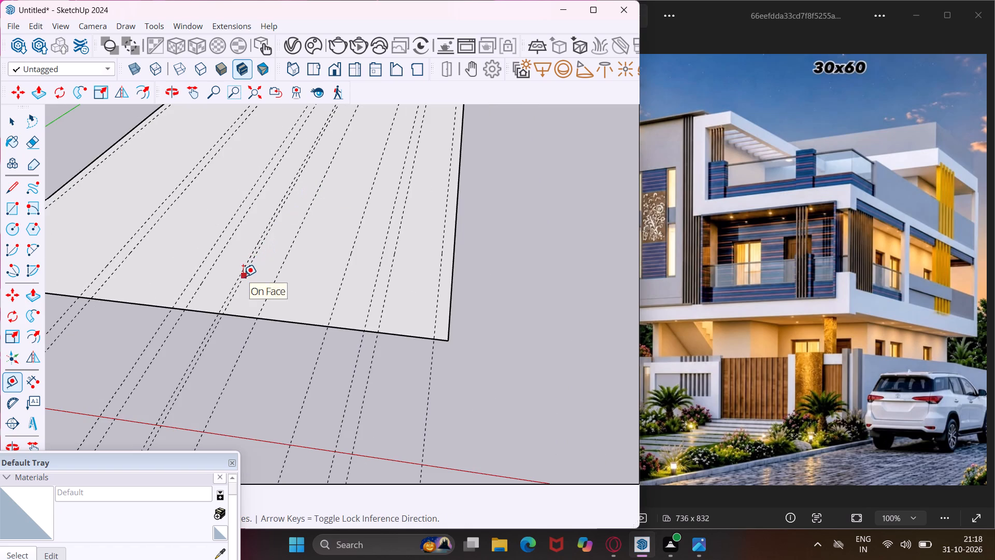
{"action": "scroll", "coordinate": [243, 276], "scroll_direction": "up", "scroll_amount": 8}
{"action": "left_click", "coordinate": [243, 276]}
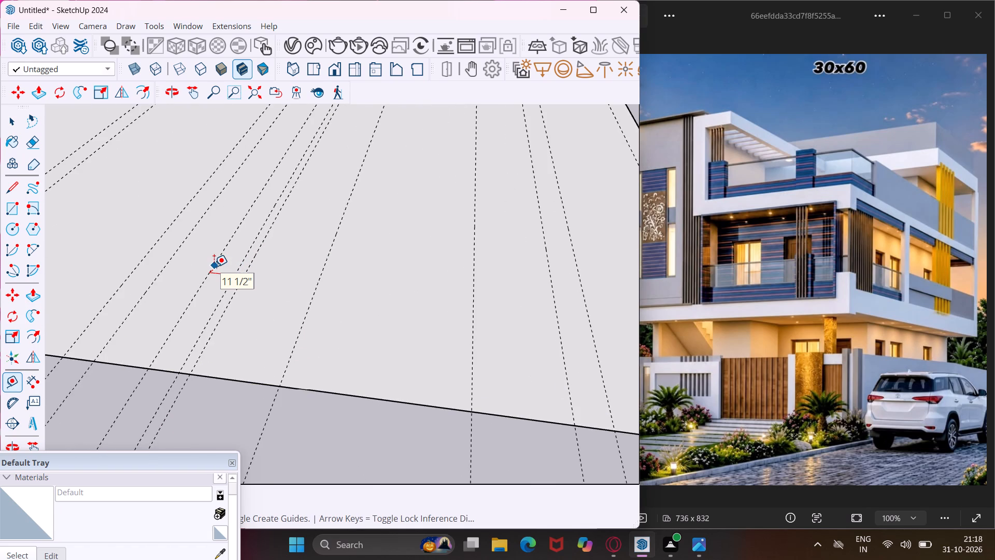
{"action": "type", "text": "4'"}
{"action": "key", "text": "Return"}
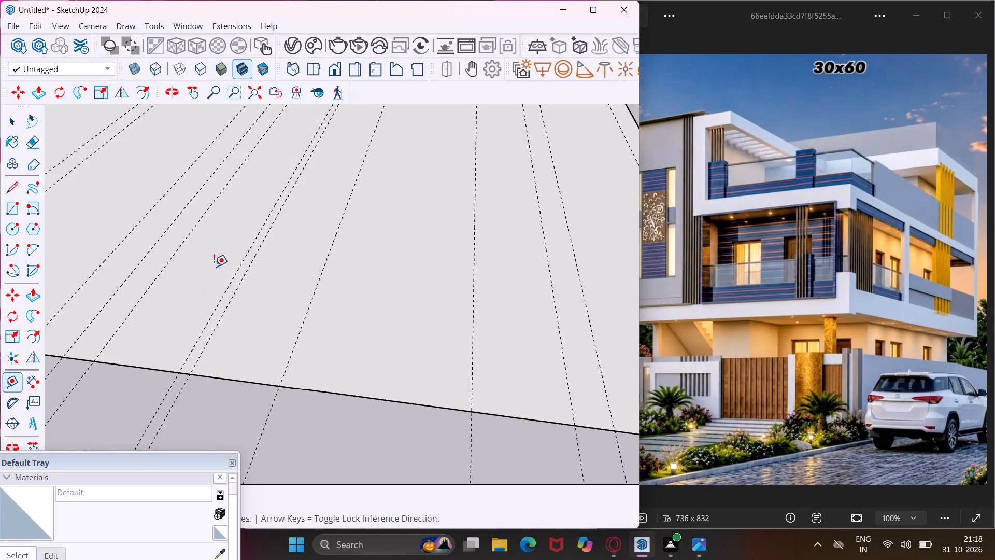
Erase all interior guides between the green-axis edge's 9" guide and the guide 2' beyond the 3' span's pair.
{"action": "scroll", "coordinate": [281, 199], "scroll_direction": "down", "scroll_amount": 9}
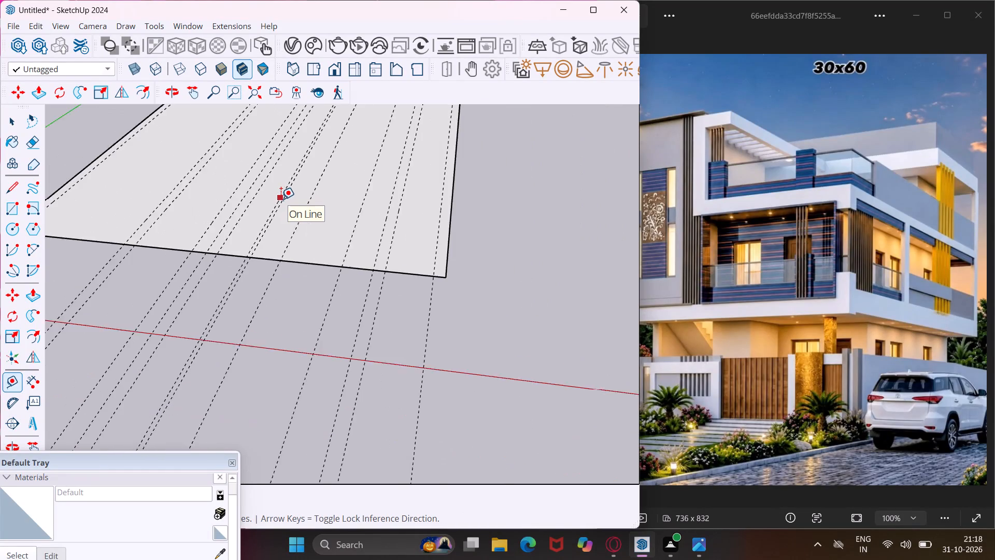
{"action": "scroll", "coordinate": [281, 199], "scroll_direction": "down", "scroll_amount": 1}
{"action": "key", "text": "Escape"}
{"action": "key", "text": "space"}
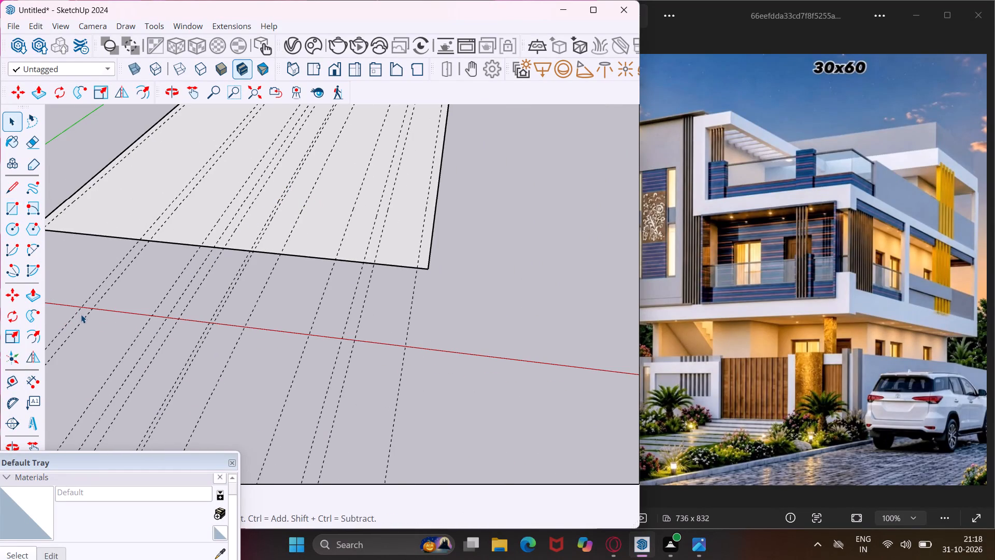
{"action": "key", "text": "e"}
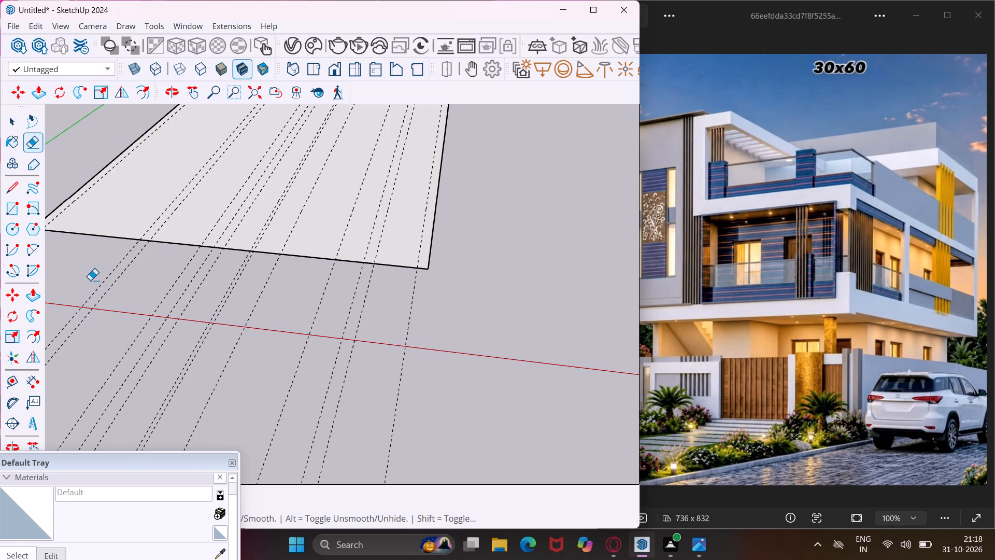
{"action": "left_click_drag", "start_coordinate": [90, 280], "coordinate": [227, 306]}
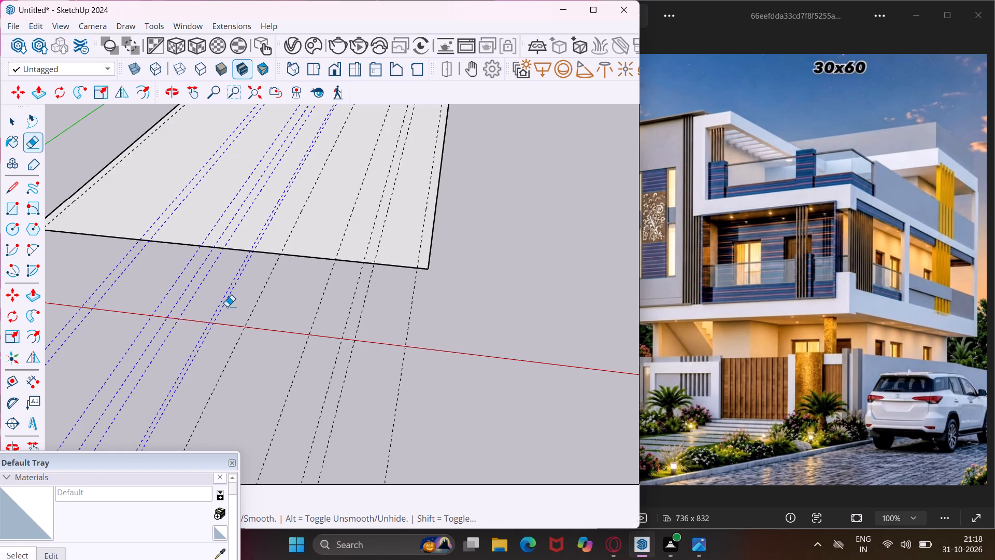
{"action": "left_click_drag", "start_coordinate": [227, 306], "coordinate": [284, 319]}
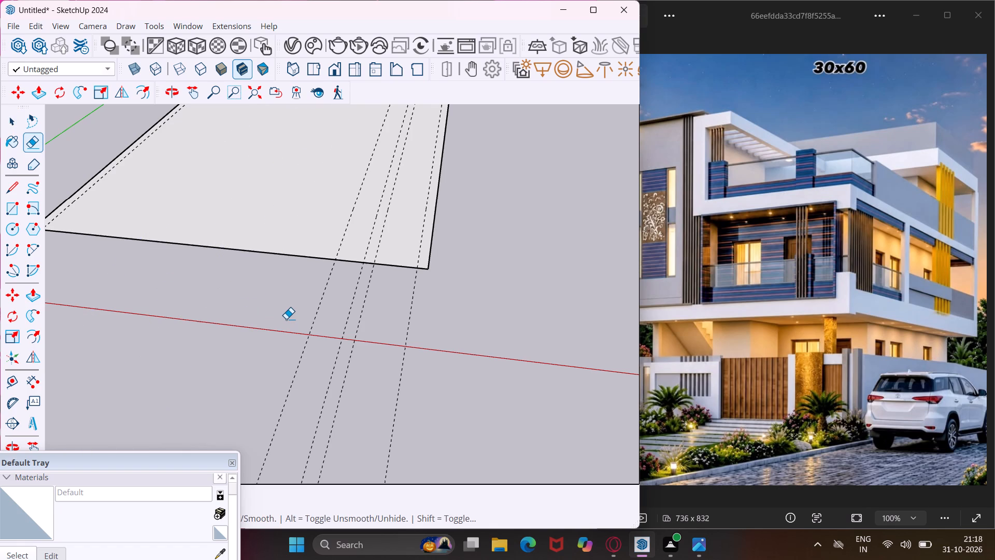
{"action": "key", "text": "Escape"}
{"action": "key", "text": "space"}
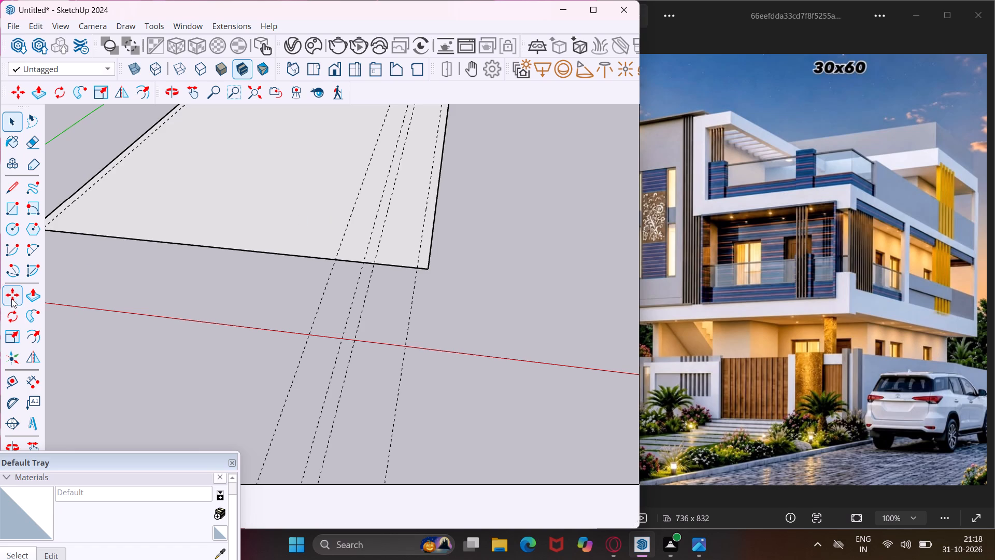
From the guide 2' beyond the 3' span's pair, add parallel guides at successive offsets of 4' and 2' toward the green axis.
{"action": "left_click", "coordinate": [20, 375]}
{"action": "scroll", "coordinate": [353, 204], "scroll_direction": "up", "scroll_amount": 2}
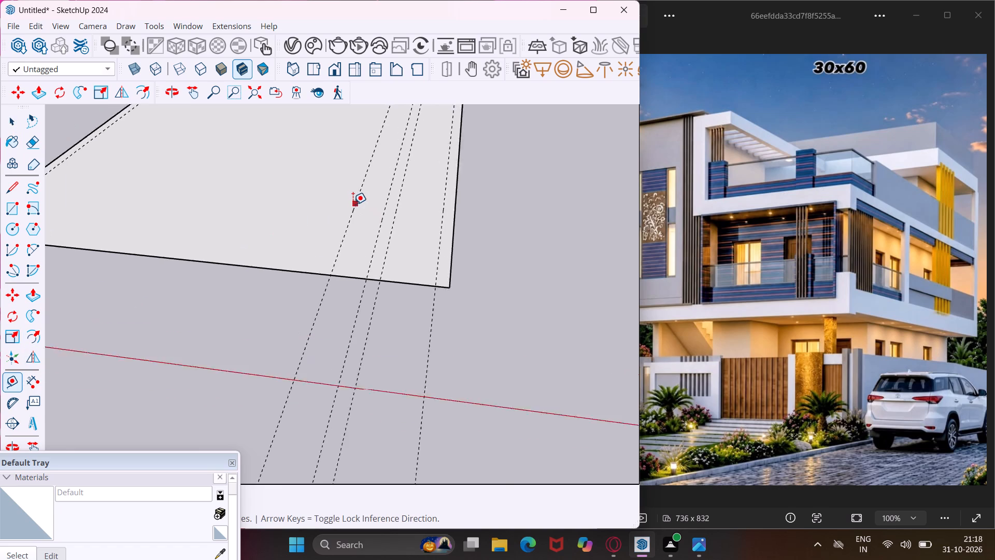
{"action": "scroll", "coordinate": [353, 204], "scroll_direction": "up", "scroll_amount": 2}
{"action": "left_click", "coordinate": [353, 204]}
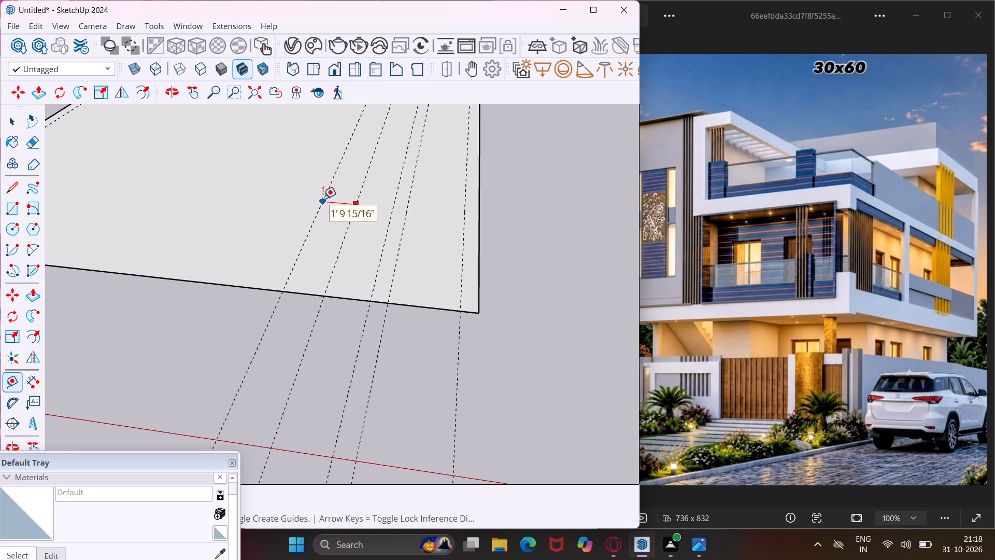
{"action": "type", "text": "4'"}
{"action": "key", "text": "Return"}
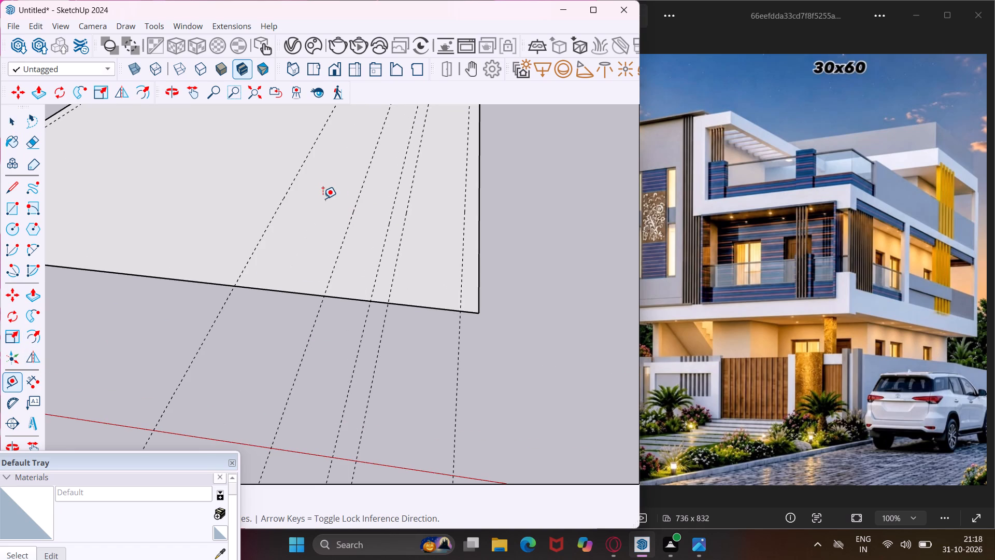
{"action": "left_click", "coordinate": [283, 200]}
{"action": "type", "text": "2'"}
{"action": "key", "text": "Return"}
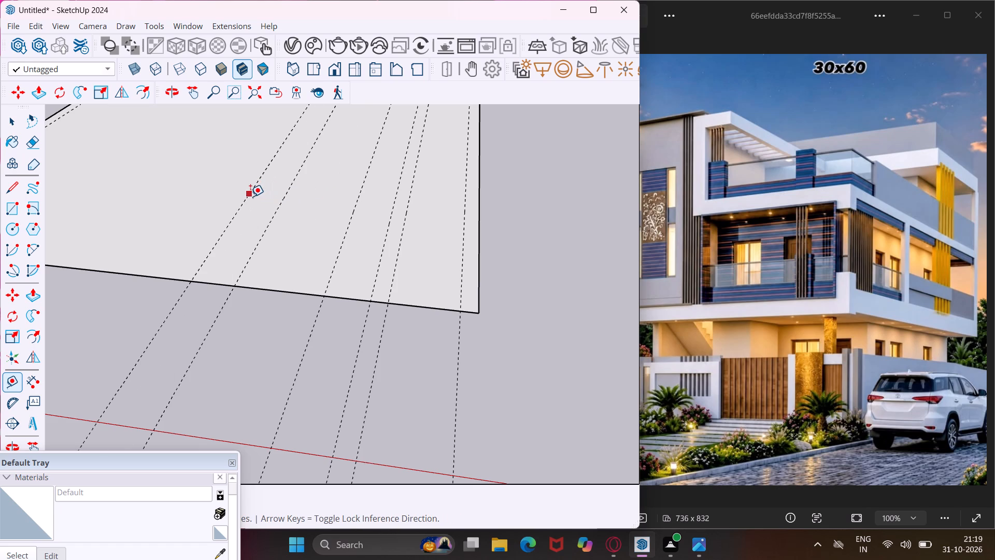
Continue toward the green axis from the last guide with two more parallel guides at successive offsets of 4' and 2'.
{"action": "left_click", "coordinate": [250, 197]}
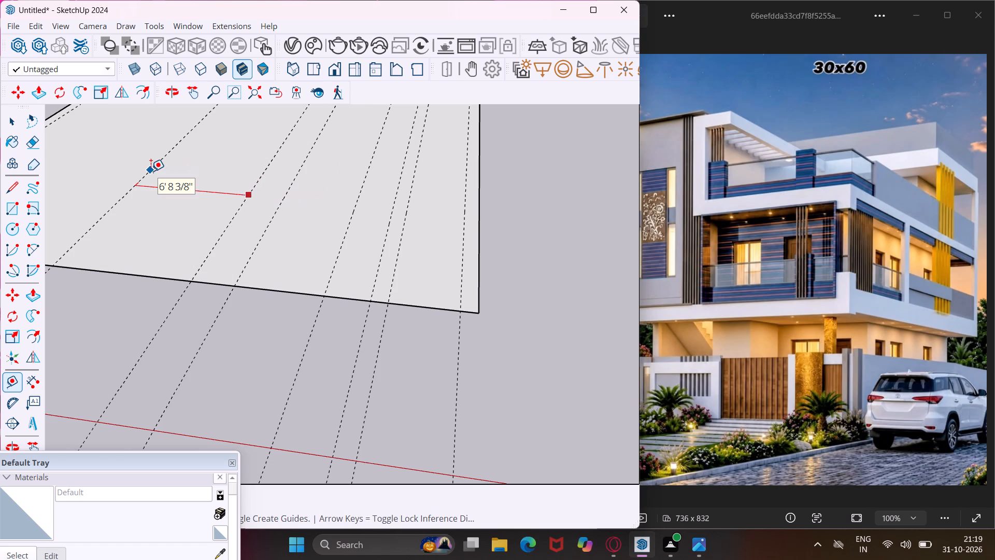
{"action": "type", "text": "4'"}
{"action": "key", "text": "Return"}
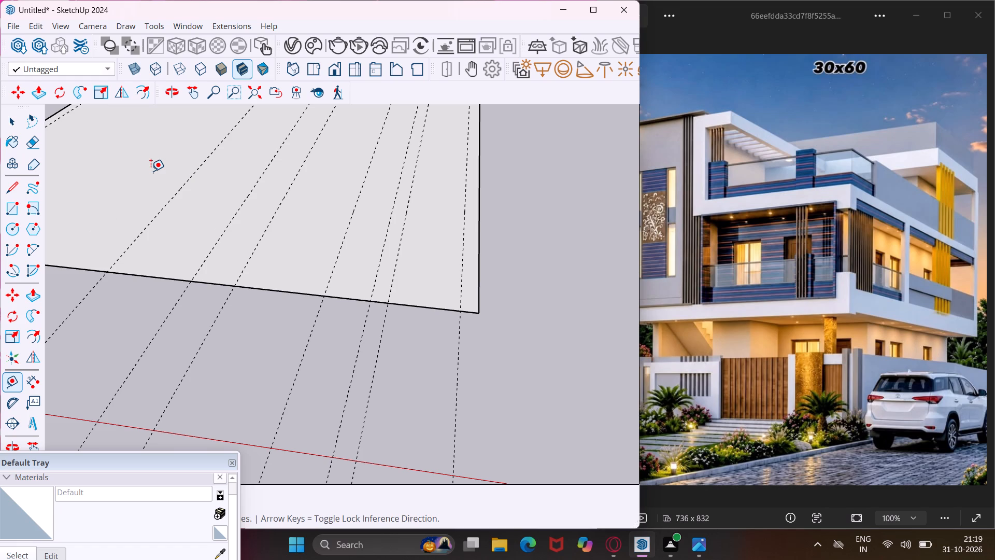
{"action": "middle_click_drag", "start_coordinate": [150, 171], "coordinate": [264, 193]}
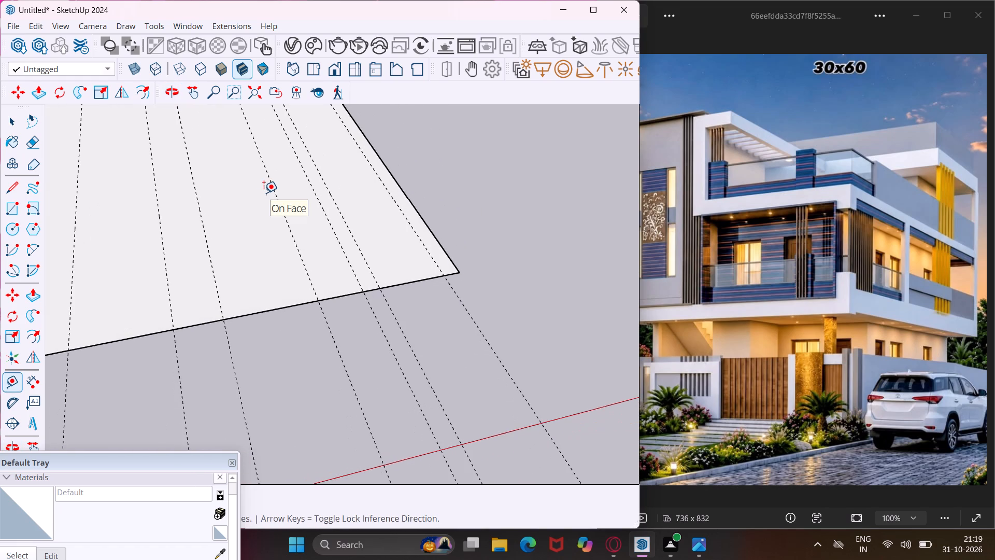
{"action": "scroll", "coordinate": [264, 193], "scroll_direction": "down", "scroll_amount": 1}
{"action": "scroll", "coordinate": [212, 204], "scroll_direction": "down", "scroll_amount": 6}
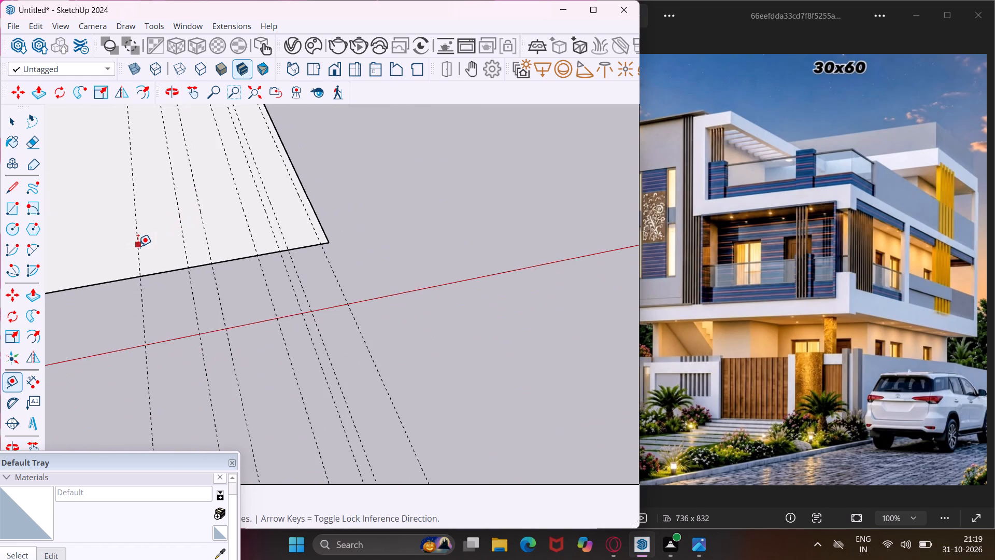
{"action": "scroll", "coordinate": [138, 246], "scroll_direction": "up", "scroll_amount": 3}
{"action": "left_click", "coordinate": [138, 246]}
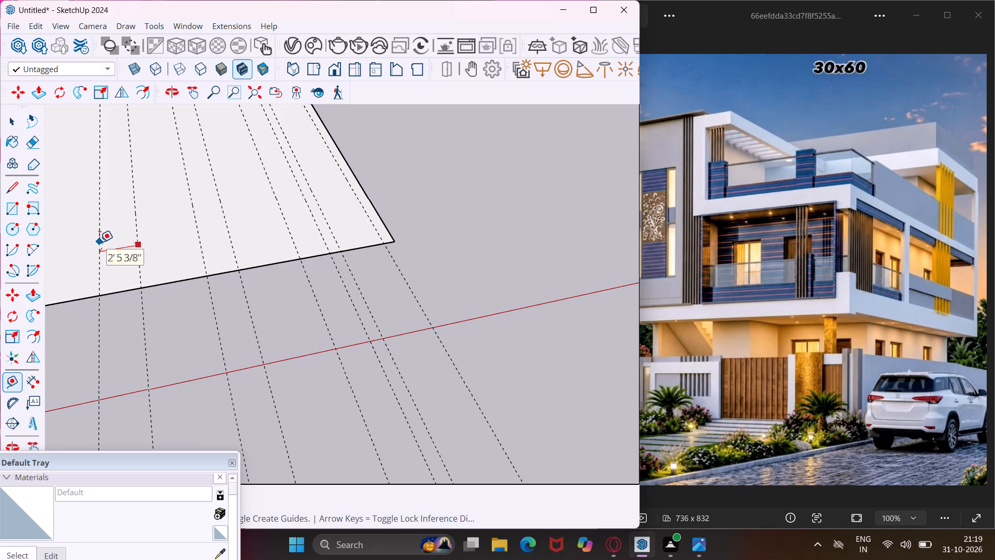
{"action": "key", "text": "2"}
{"action": "key", "text": "apostrophe"}
{"action": "key", "text": "Return"}
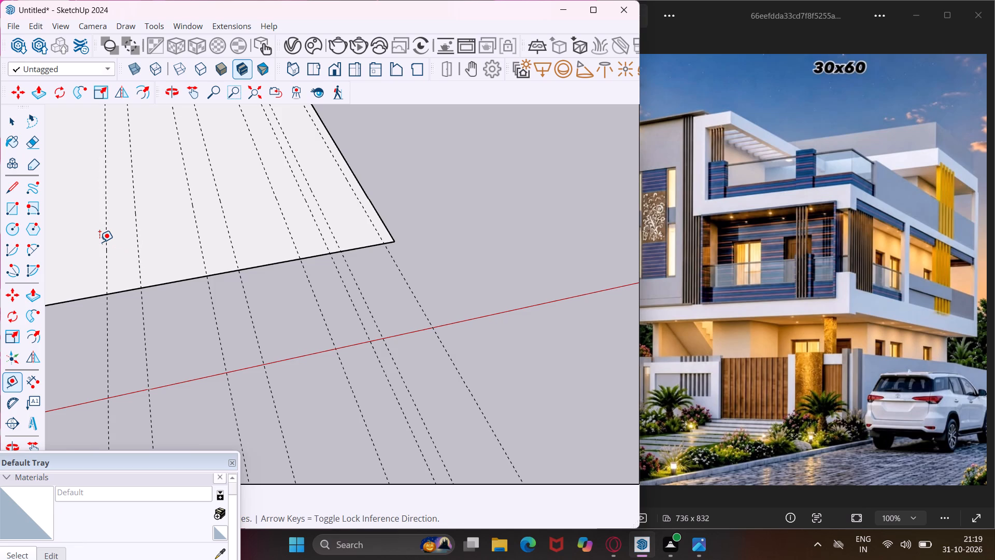
Add a parallel guide 5' inward from the 9" guide along the base edge nearest the green axis.
{"action": "scroll", "coordinate": [142, 218], "scroll_direction": "down", "scroll_amount": 7}
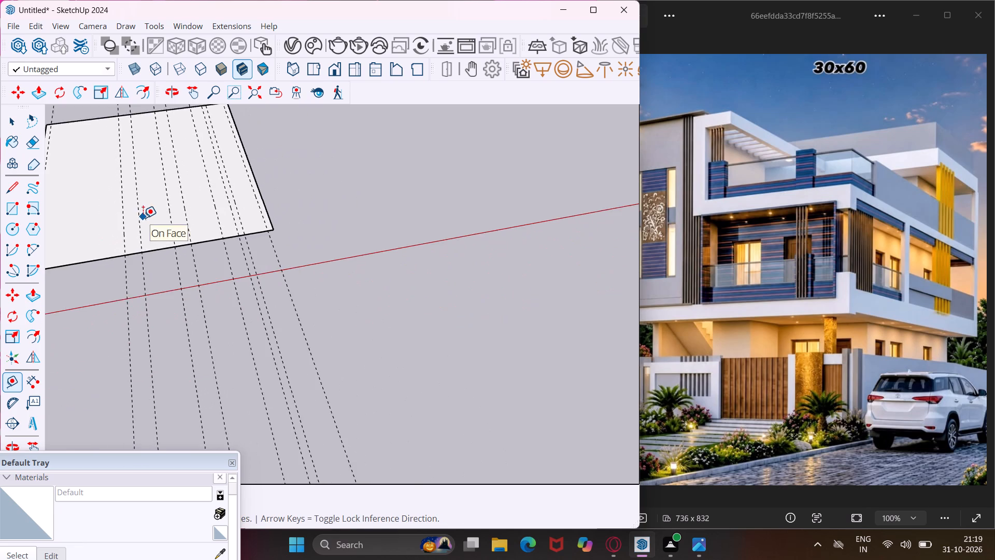
{"action": "middle_click_drag", "start_coordinate": [143, 218], "coordinate": [313, 188]}
{"action": "middle_click_drag", "start_coordinate": [119, 327], "coordinate": [110, 347]}
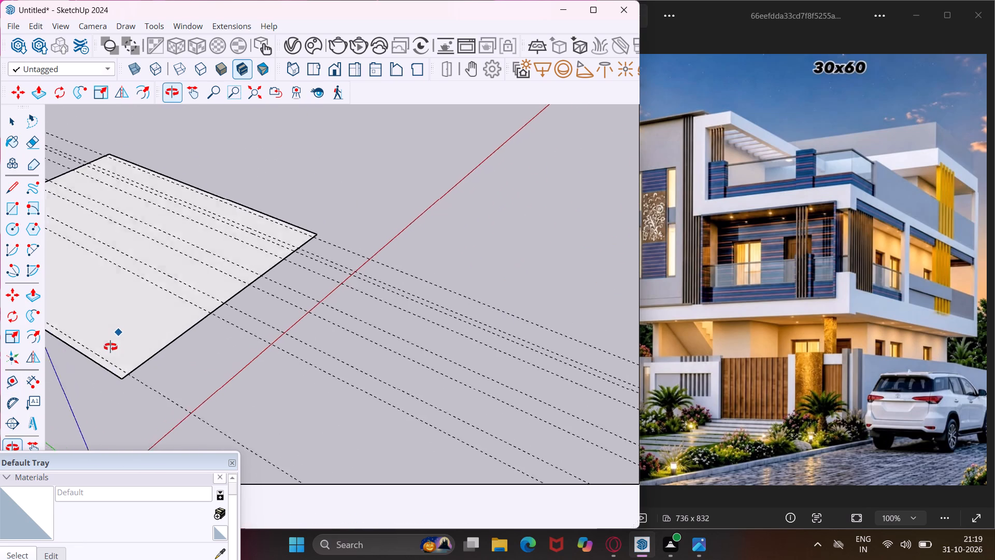
{"action": "middle_click_drag", "start_coordinate": [110, 347], "coordinate": [106, 369]}
{"action": "scroll", "coordinate": [103, 382], "scroll_direction": "up", "scroll_amount": 8}
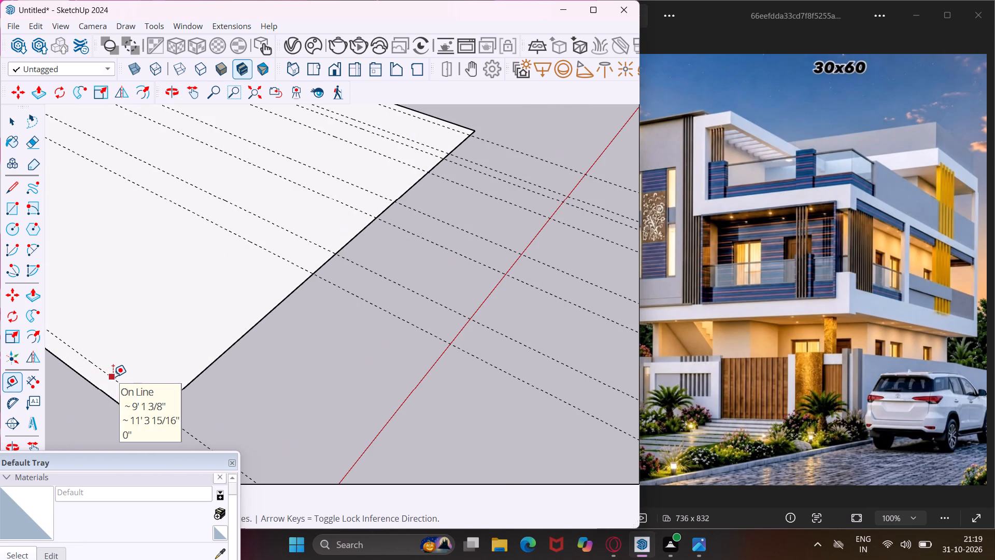
{"action": "left_click", "coordinate": [113, 376]}
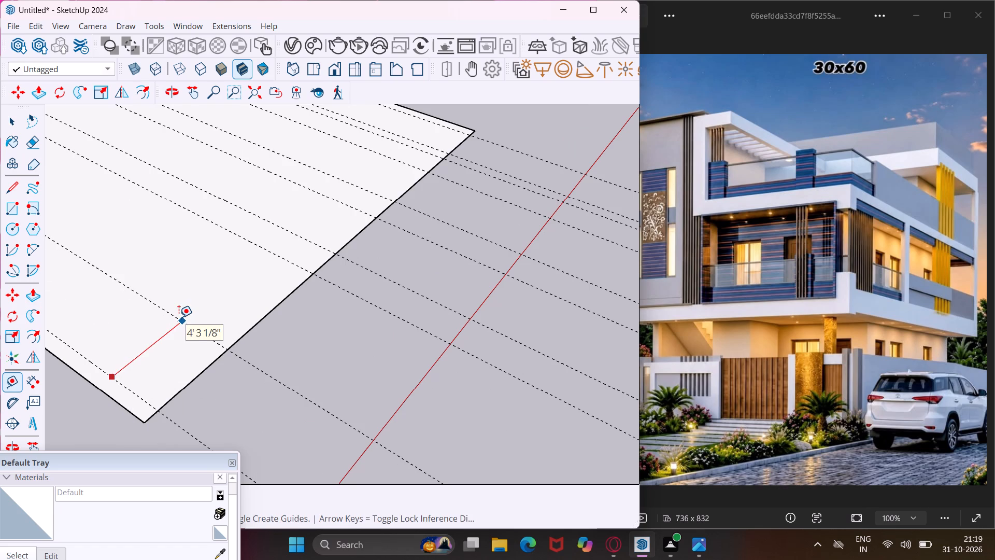
{"action": "key", "text": "4"}
{"action": "key", "text": "BackSpace"}
{"action": "key", "text": "5"}
{"action": "key", "text": "apostrophe"}
{"action": "key", "text": "Return"}
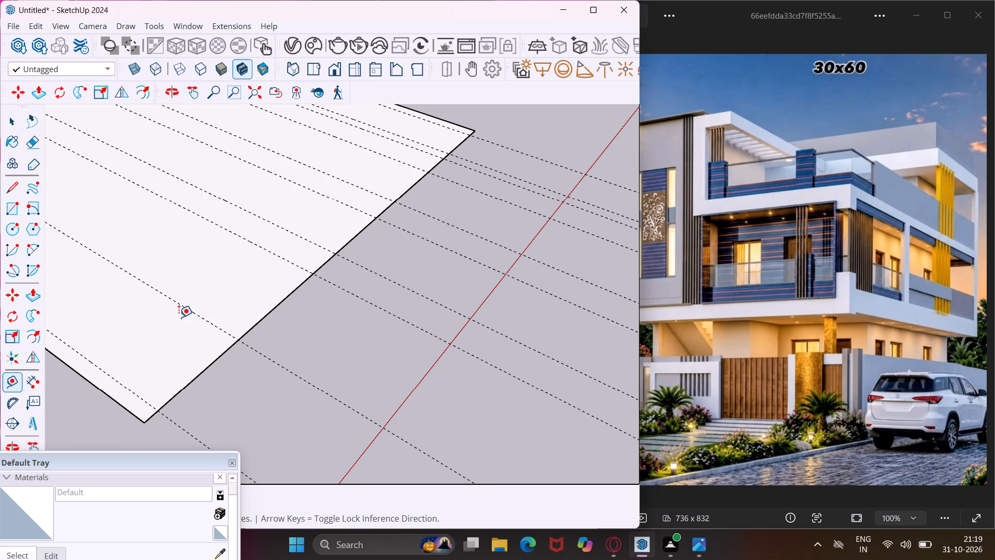
{"action": "scroll", "coordinate": [187, 275], "scroll_direction": "down", "scroll_amount": 2}
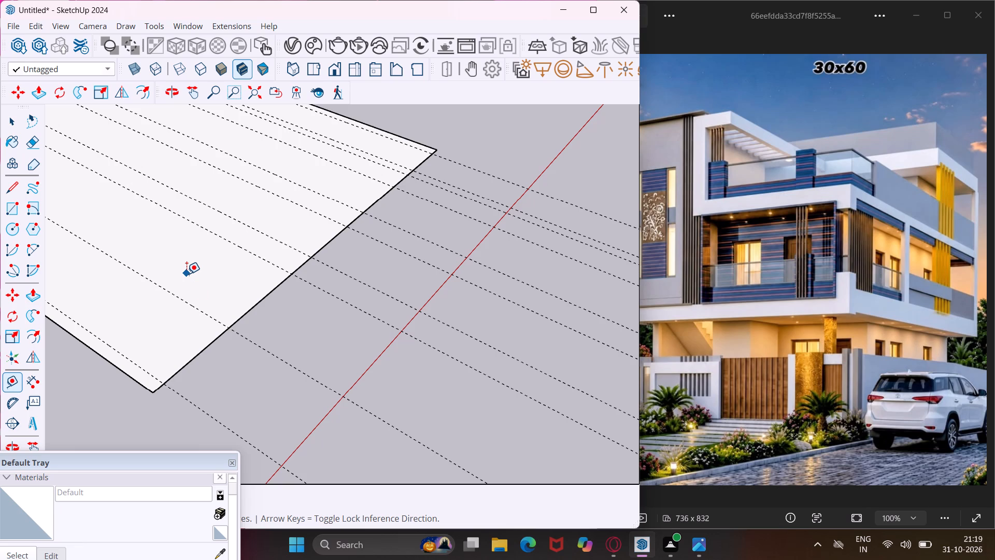
{"action": "scroll", "coordinate": [187, 274], "scroll_direction": "up", "scroll_amount": 4}
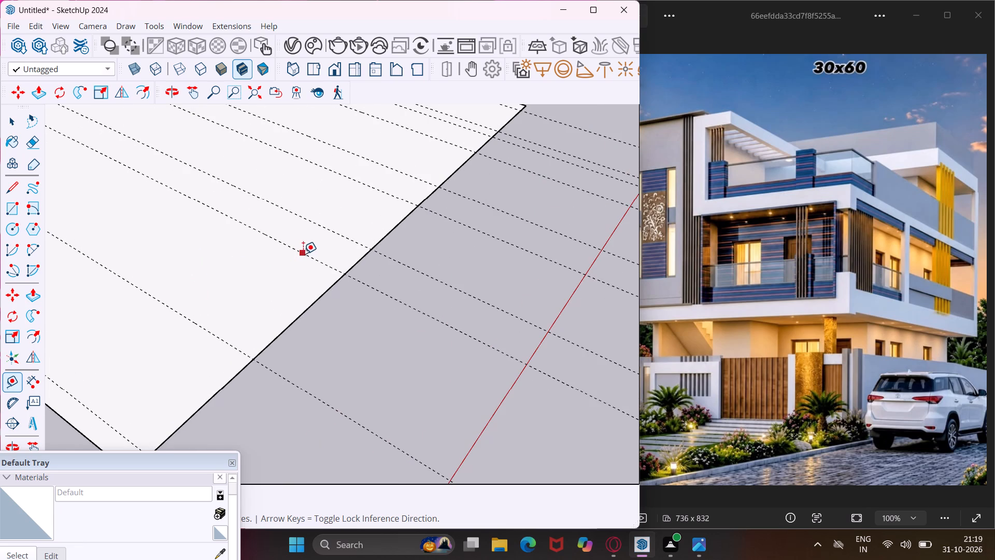
Add 9" wall-thickness guides: one beside the last interior guide toward the green axis, and one inward beside the 5' guide.
{"action": "left_click", "coordinate": [304, 254]}
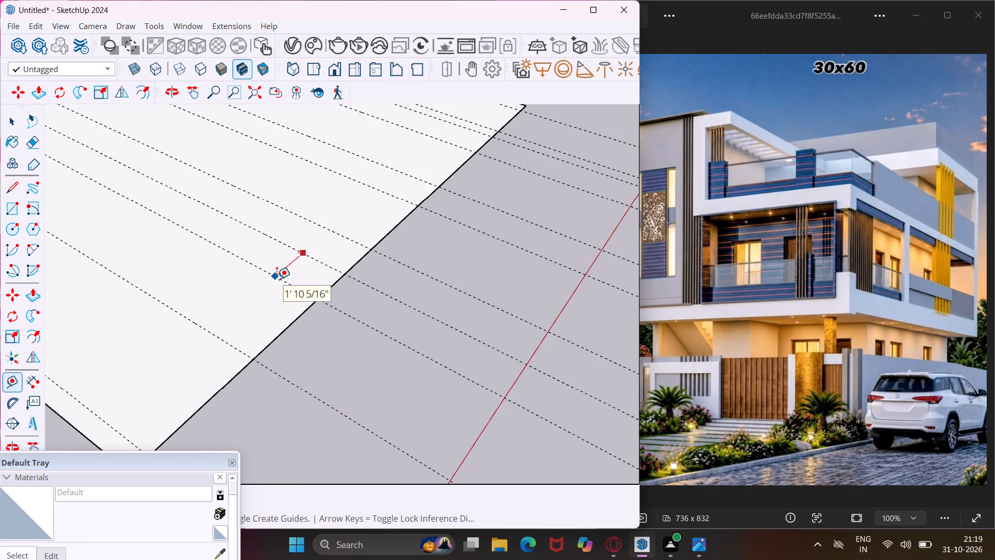
{"action": "key", "text": "9"}
{"action": "key", "text": "shift+quotedbl"}
{"action": "key", "text": "Return"}
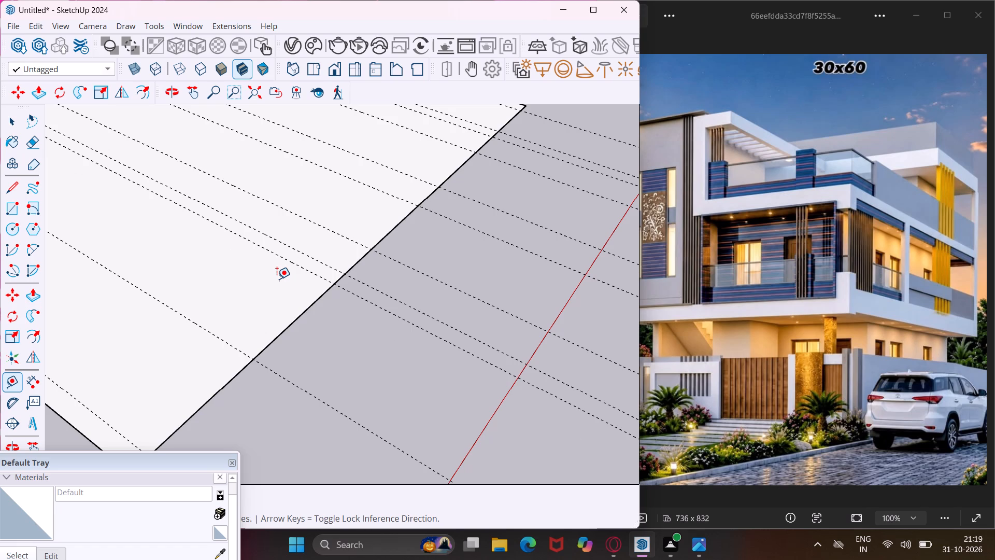
{"action": "scroll", "coordinate": [205, 338], "scroll_direction": "up", "scroll_amount": 2}
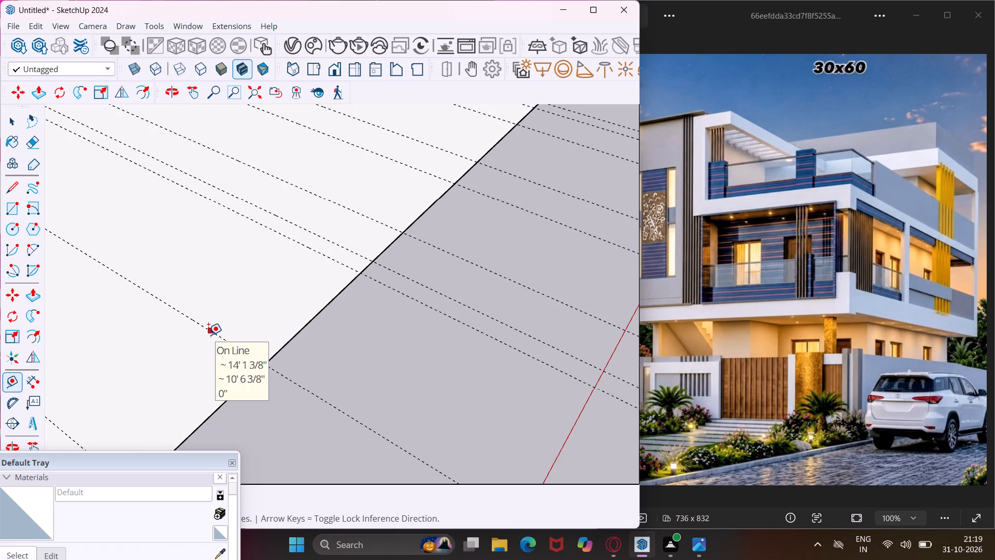
{"action": "left_click", "coordinate": [209, 335]}
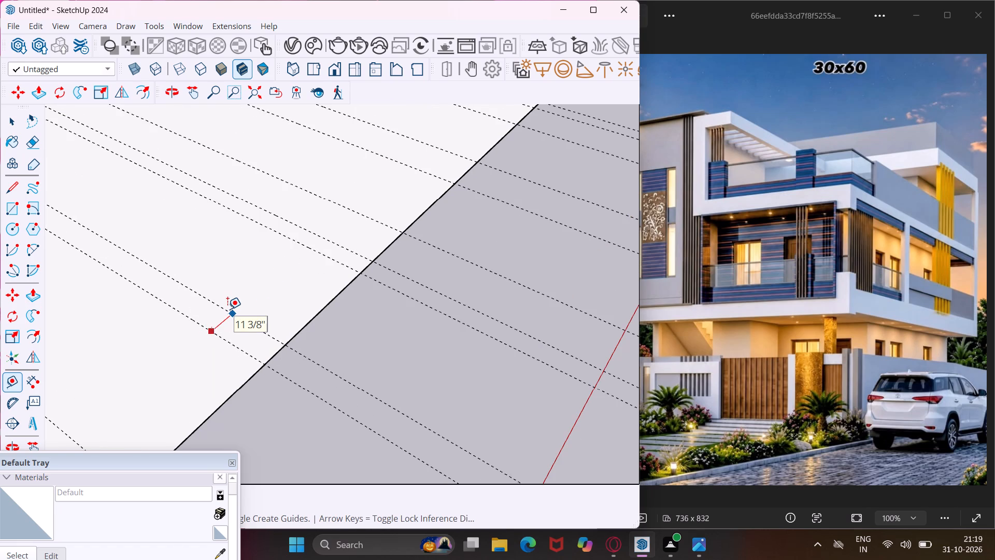
{"action": "key", "text": "9"}
{"action": "key", "text": "shift+quotedbl"}
{"action": "key", "text": "Return"}
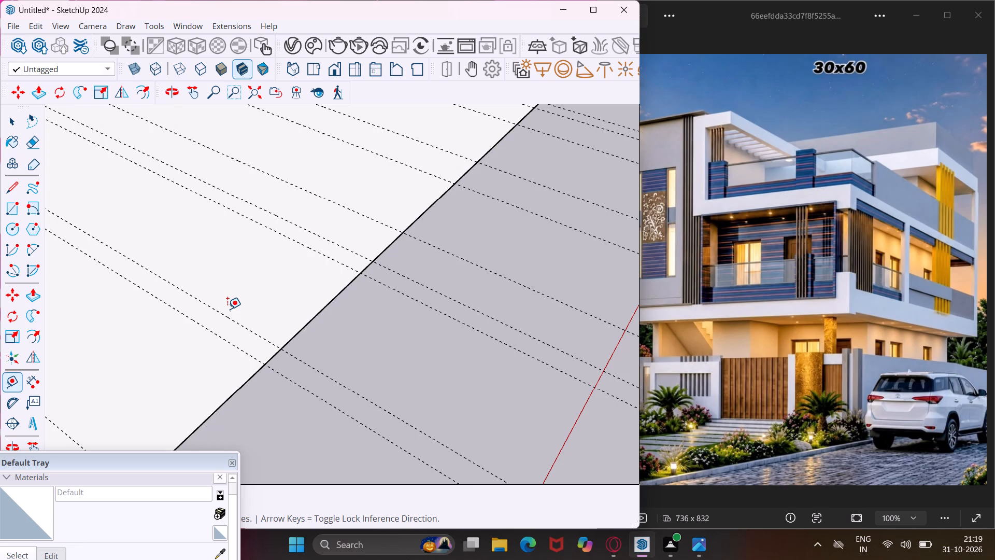
Add a guide 2' inward from the short base edge nearest the red axis, plus another 9" further inward.
{"action": "scroll", "coordinate": [228, 309], "scroll_direction": "up", "scroll_amount": 1}
{"action": "middle_click_drag", "start_coordinate": [235, 307], "coordinate": [291, 290]}
{"action": "scroll", "coordinate": [291, 283], "scroll_direction": "down", "scroll_amount": 4}
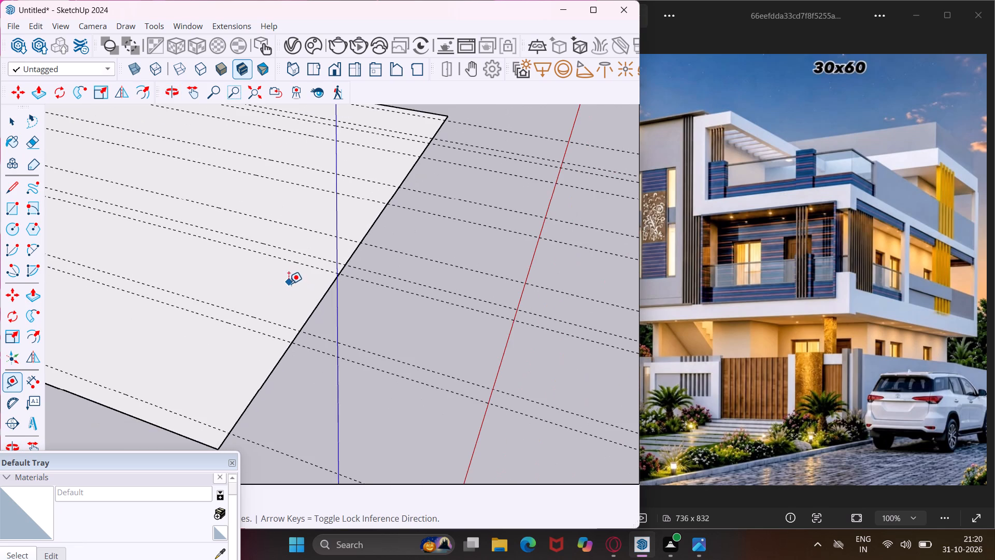
{"action": "scroll", "coordinate": [315, 313], "scroll_direction": "up", "scroll_amount": 3}
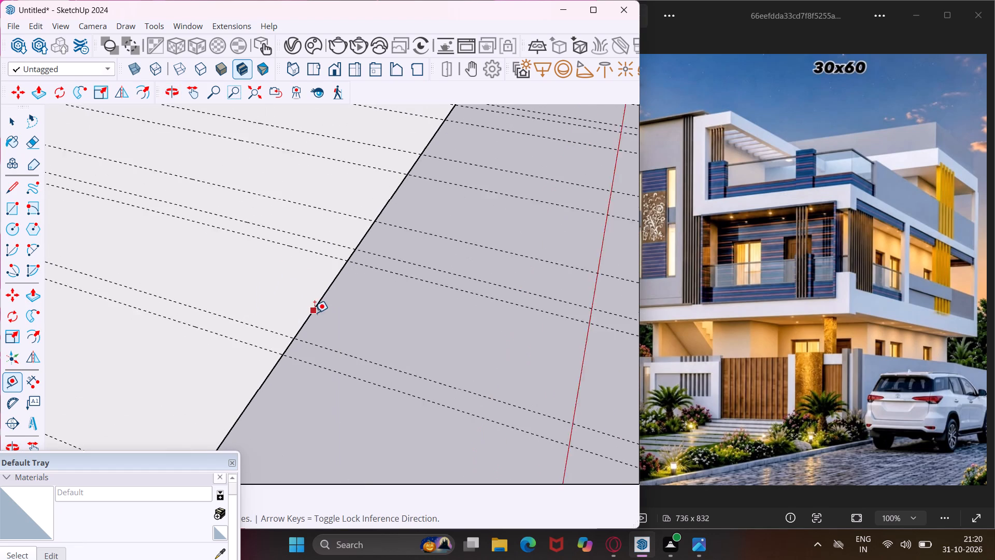
{"action": "scroll", "coordinate": [315, 313], "scroll_direction": "up", "scroll_amount": 1}
{"action": "left_click", "coordinate": [316, 311]}
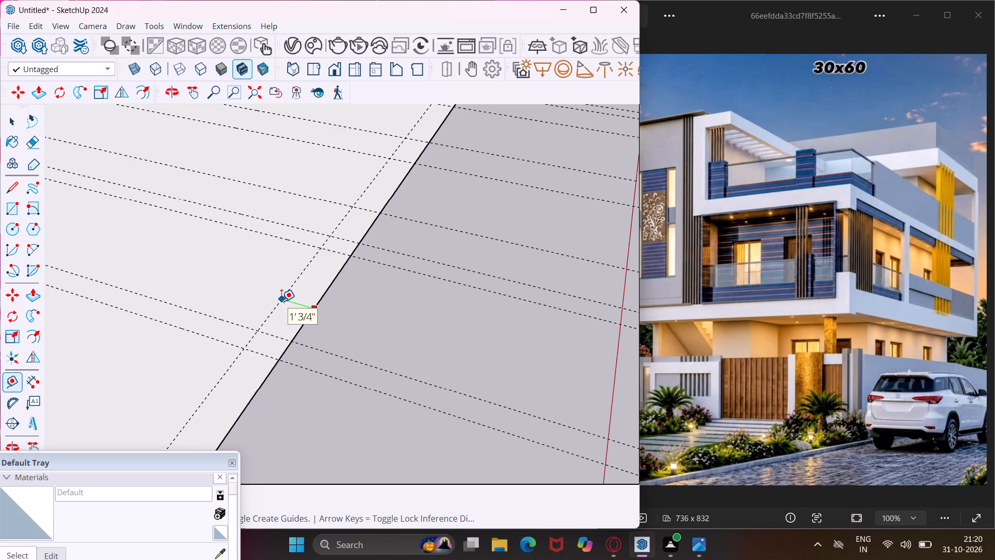
{"action": "type", "text": "2'"}
{"action": "key", "text": "Return"}
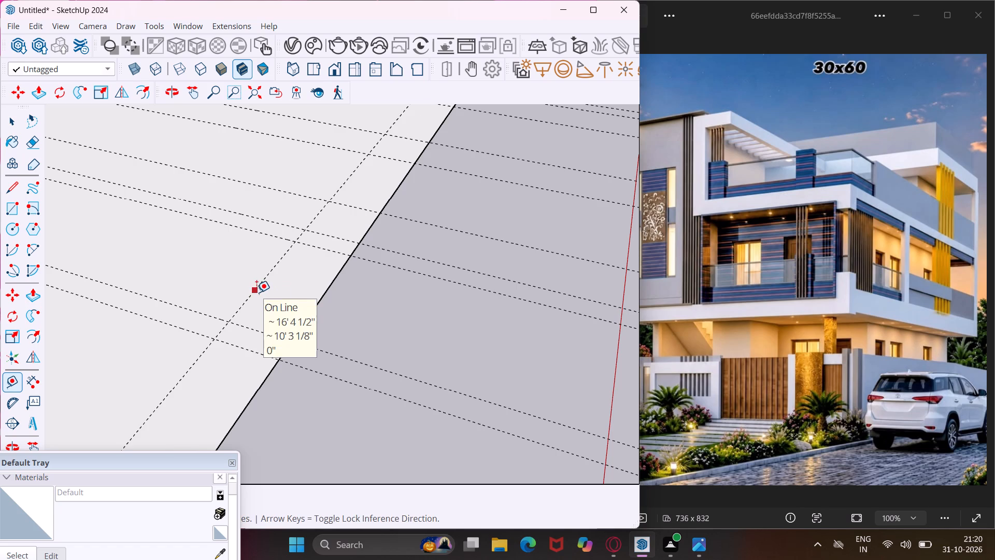
{"action": "left_click", "coordinate": [257, 292]}
{"action": "type", "text": "9\""}
{"action": "key", "text": "Return"}
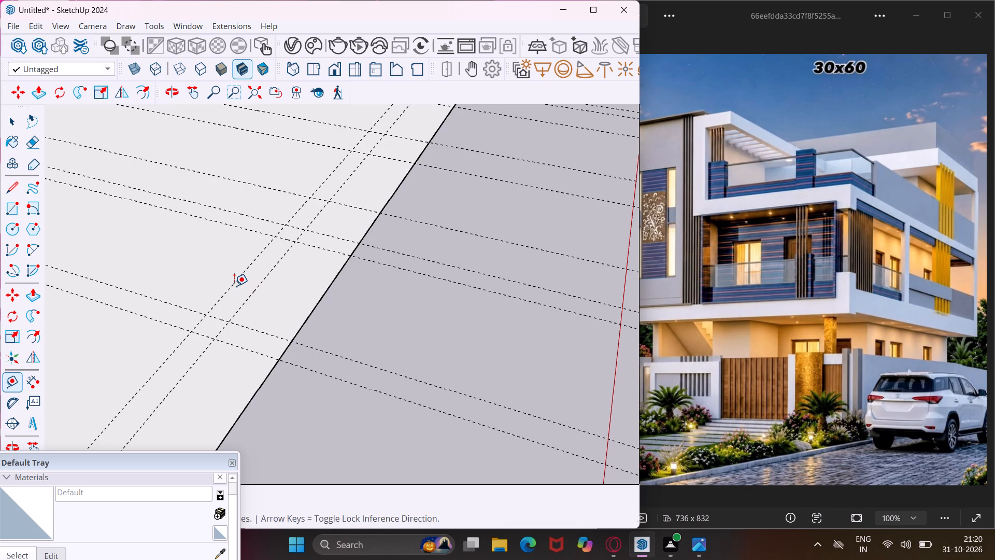
From the inner guide of the short edge's pair, add a parallel guide 4' further inward, plus another 9" beyond it.
{"action": "scroll", "coordinate": [234, 286], "scroll_direction": "down", "scroll_amount": 6}
{"action": "middle_click_drag", "start_coordinate": [234, 286], "coordinate": [476, 260]}
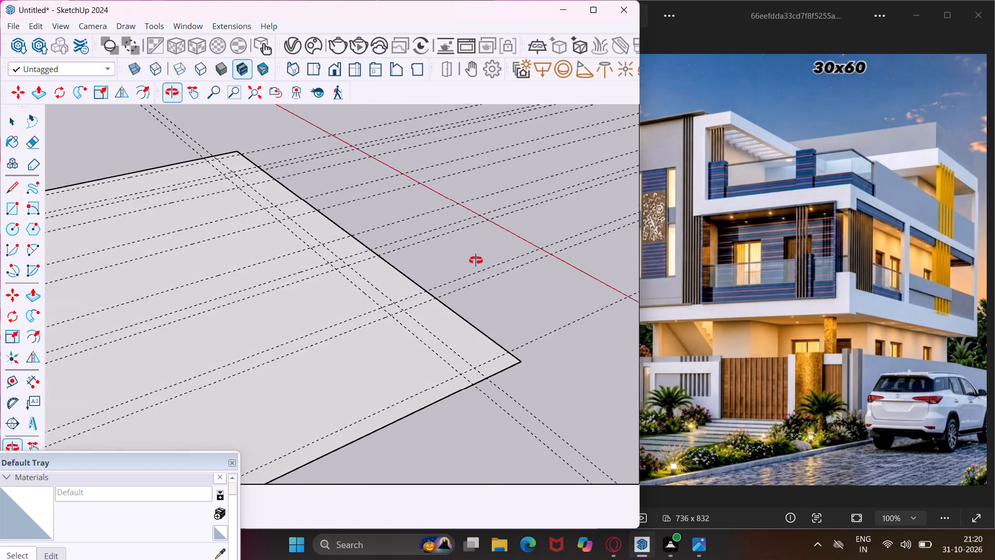
{"action": "middle_click_drag", "start_coordinate": [476, 260], "coordinate": [483, 264]}
{"action": "scroll", "coordinate": [329, 233], "scroll_direction": "up", "scroll_amount": 5}
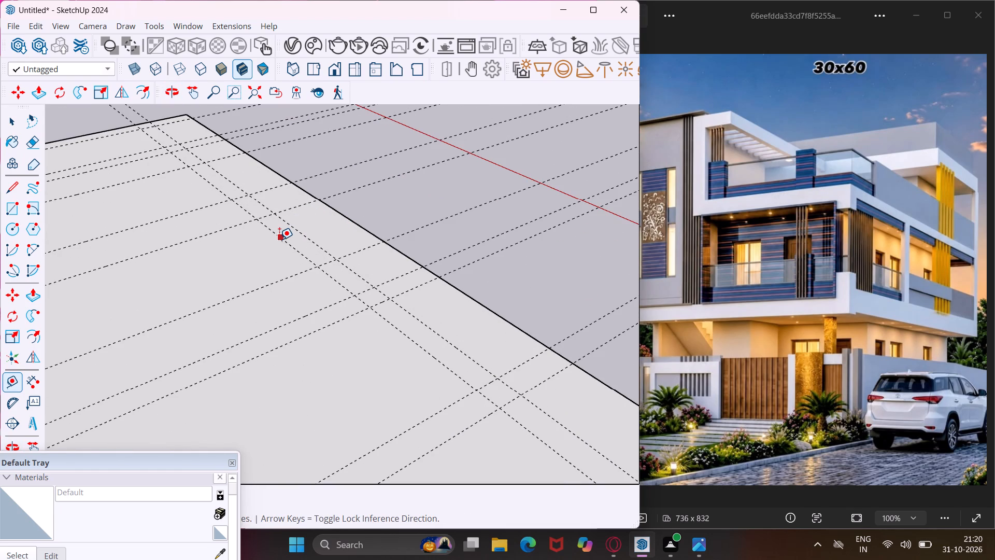
{"action": "left_click", "coordinate": [279, 240]}
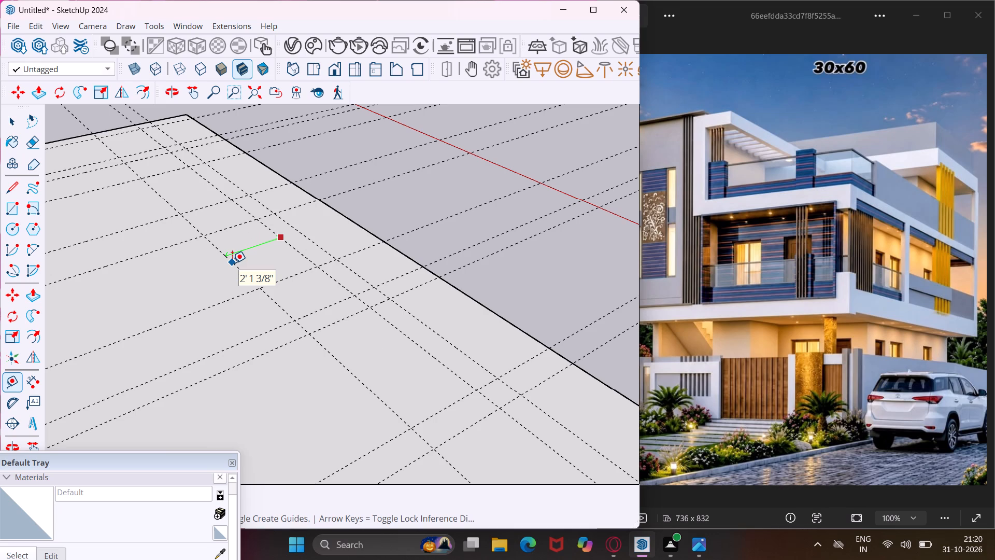
{"action": "type", "text": "4'"}
{"action": "key", "text": "Return"}
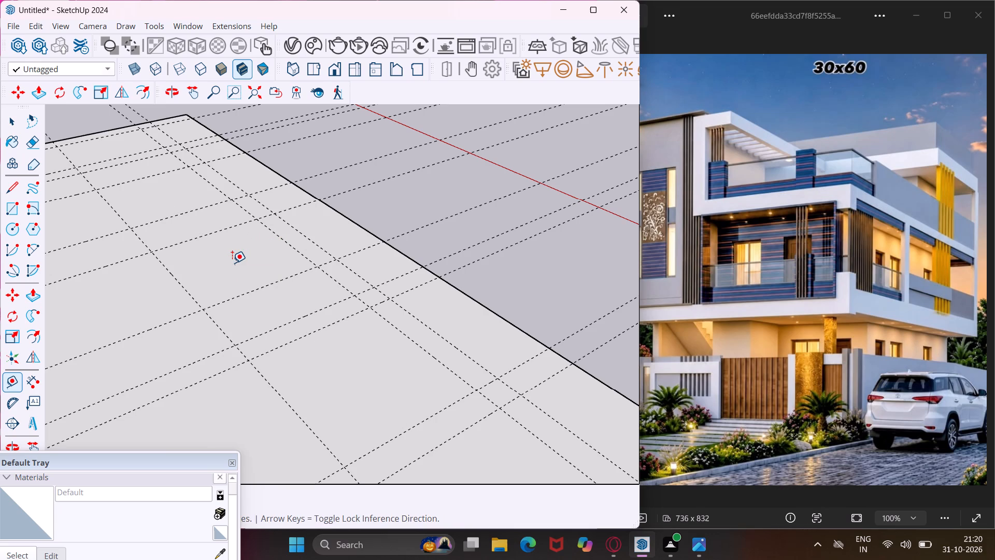
{"action": "scroll", "coordinate": [257, 244], "scroll_direction": "down", "scroll_amount": 3}
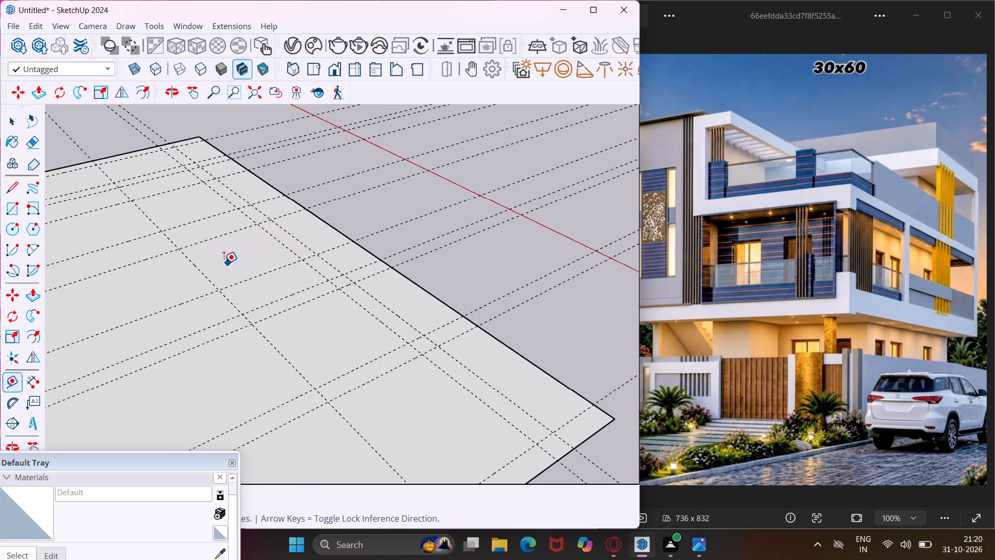
{"action": "scroll", "coordinate": [196, 267], "scroll_direction": "up", "scroll_amount": 2}
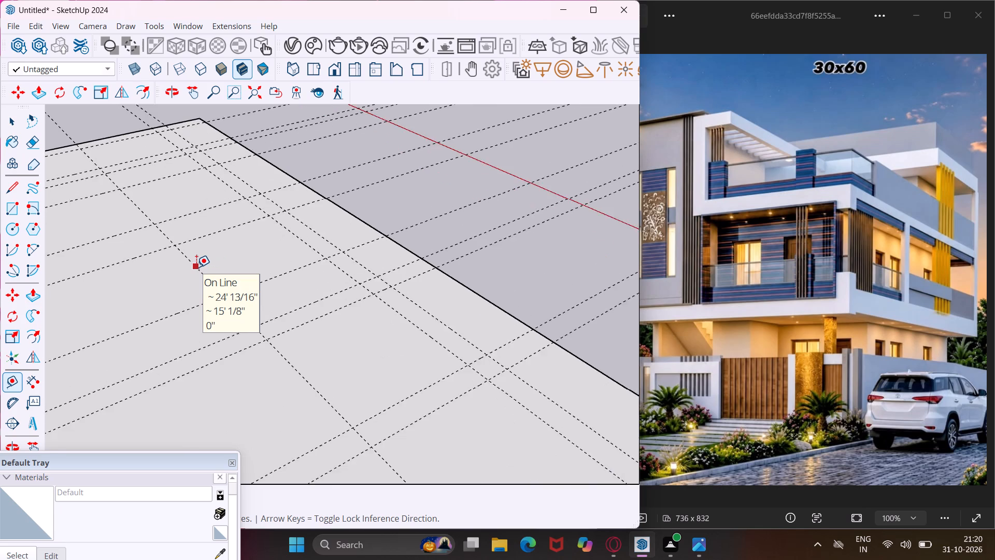
{"action": "scroll", "coordinate": [196, 267], "scroll_direction": "up", "scroll_amount": 1}
{"action": "left_click", "coordinate": [199, 265]}
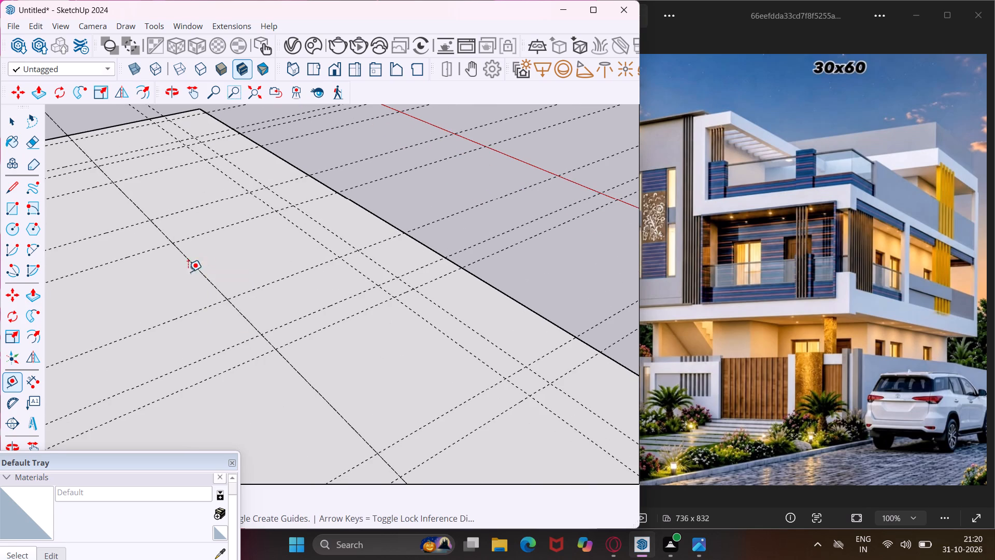
{"action": "key", "text": "9"}
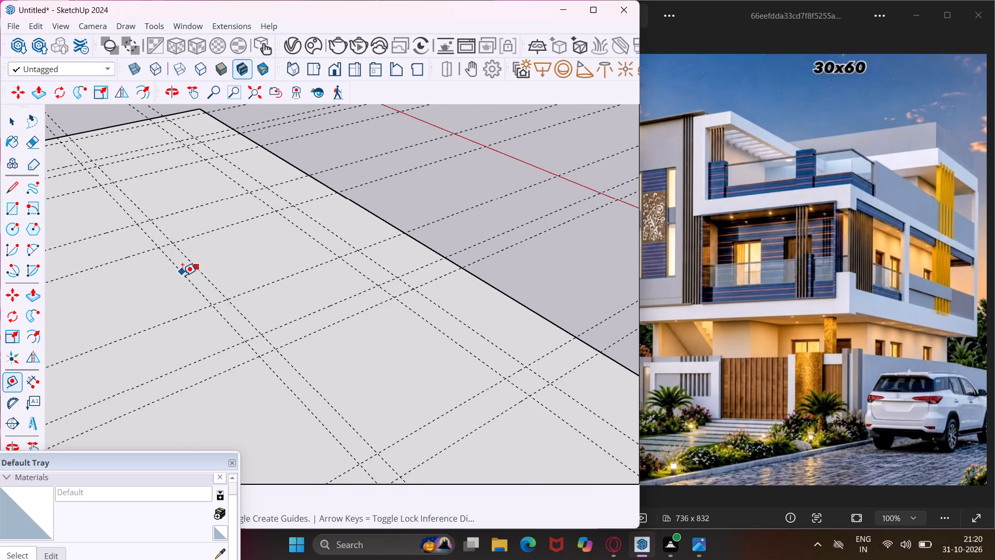
{"action": "key", "text": "shift+quotedbl"}
{"action": "key", "text": "Return"}
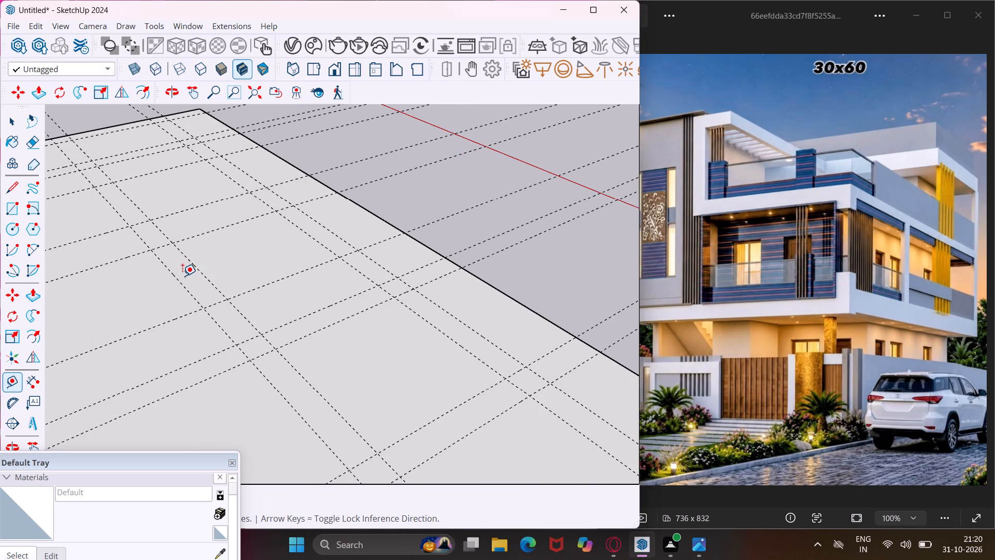
Draw a 9" wide rectangle along the full base edge nearest the green axis, out to its 9" guide.
{"action": "scroll", "coordinate": [193, 270], "scroll_direction": "down", "scroll_amount": 5}
{"action": "middle_click_drag", "start_coordinate": [328, 321], "coordinate": [215, 296]}
{"action": "scroll", "coordinate": [265, 221], "scroll_direction": "down", "scroll_amount": 5}
{"action": "middle_click_drag", "start_coordinate": [259, 227], "coordinate": [249, 307]}
{"action": "scroll", "coordinate": [253, 249], "scroll_direction": "down", "scroll_amount": 3}
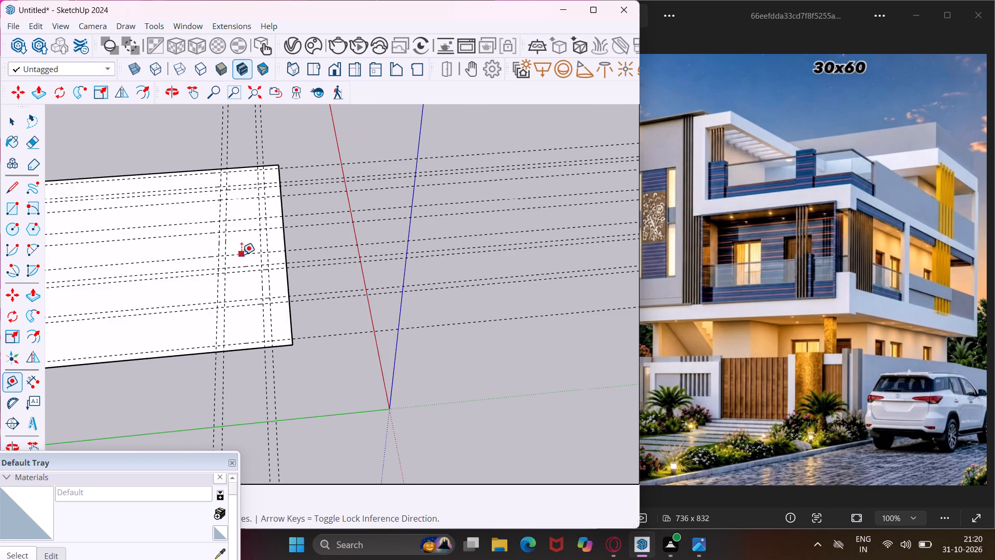
{"action": "left_click", "coordinate": [16, 211]}
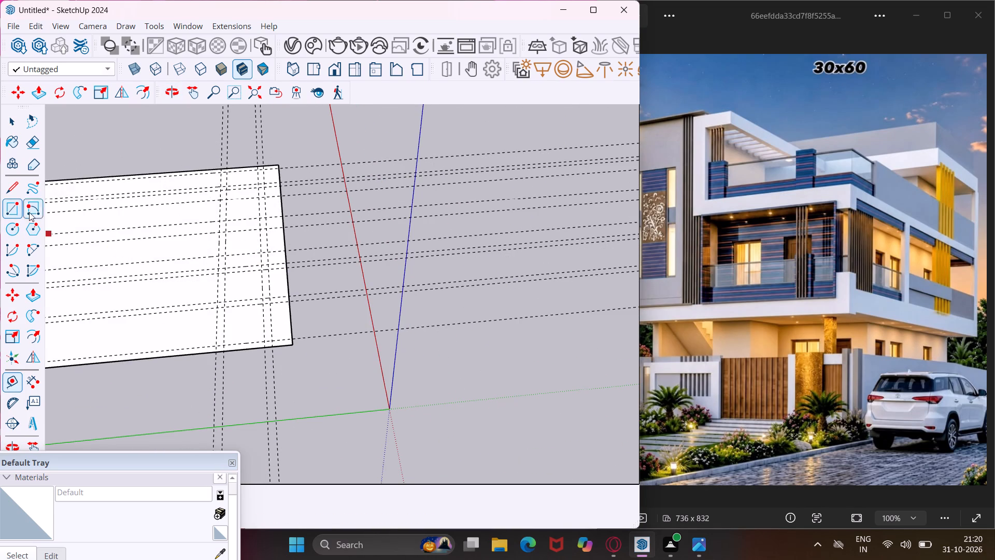
{"action": "middle_click_drag", "start_coordinate": [130, 231], "coordinate": [362, 212]}
{"action": "scroll", "coordinate": [358, 166], "scroll_direction": "down", "scroll_amount": 1}
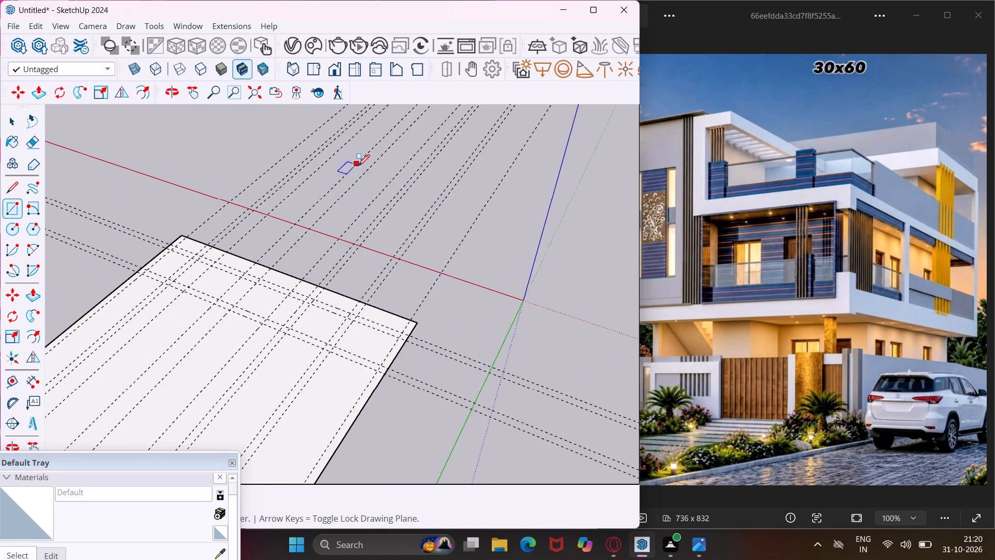
{"action": "scroll", "coordinate": [358, 166], "scroll_direction": "down", "scroll_amount": 7}
{"action": "scroll", "coordinate": [258, 438], "scroll_direction": "up", "scroll_amount": 4}
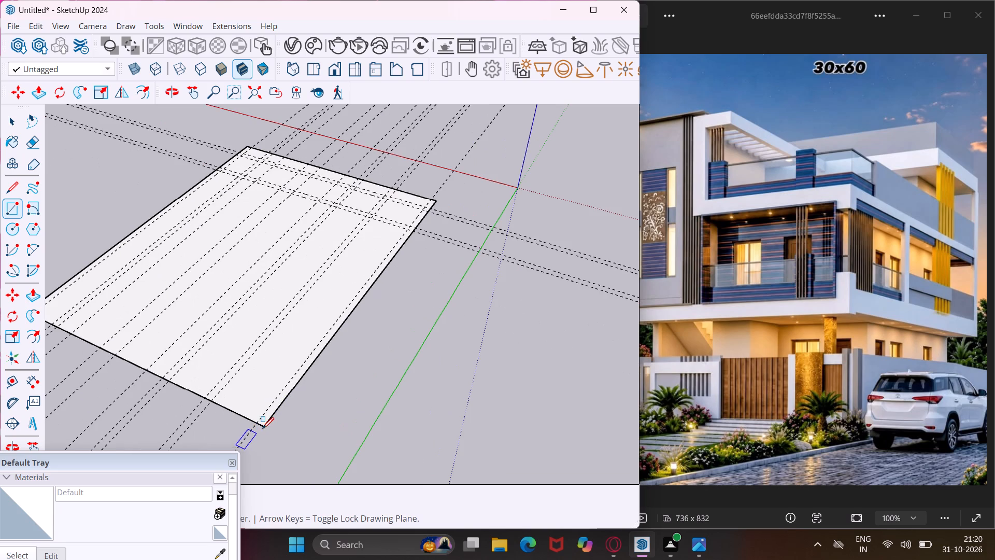
{"action": "left_click", "coordinate": [263, 428]}
{"action": "scroll", "coordinate": [249, 395], "scroll_direction": "down", "scroll_amount": 2}
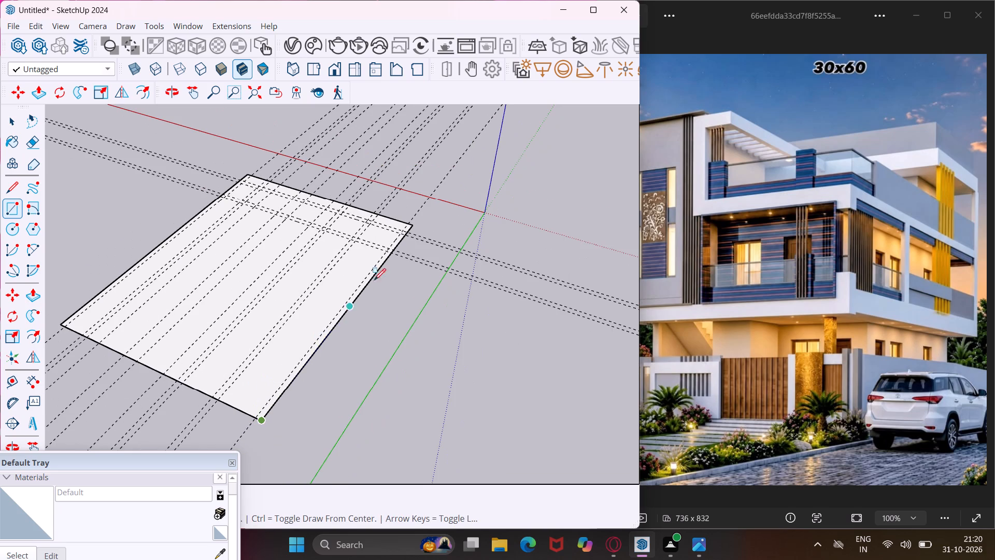
{"action": "scroll", "coordinate": [405, 226], "scroll_direction": "up", "scroll_amount": 3}
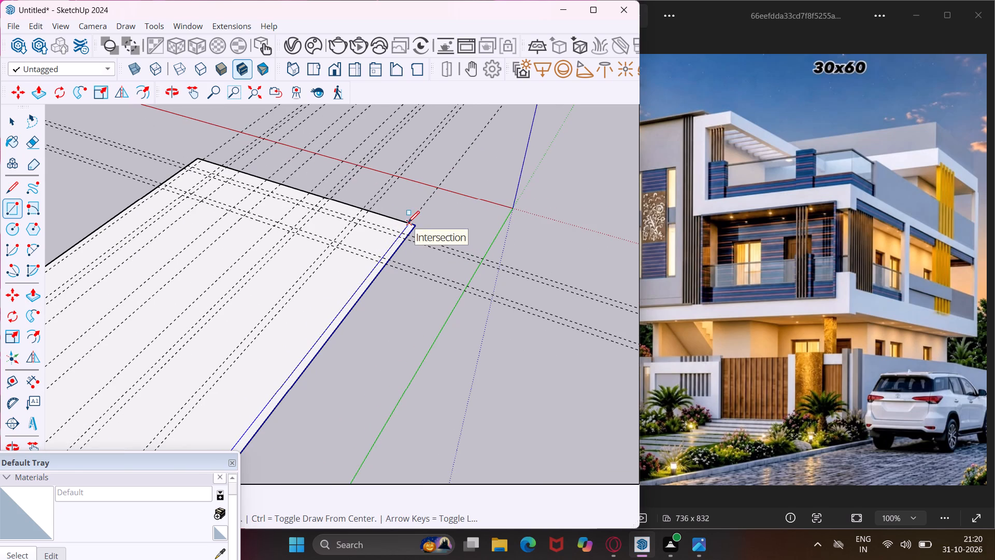
{"action": "left_click", "coordinate": [408, 222]}
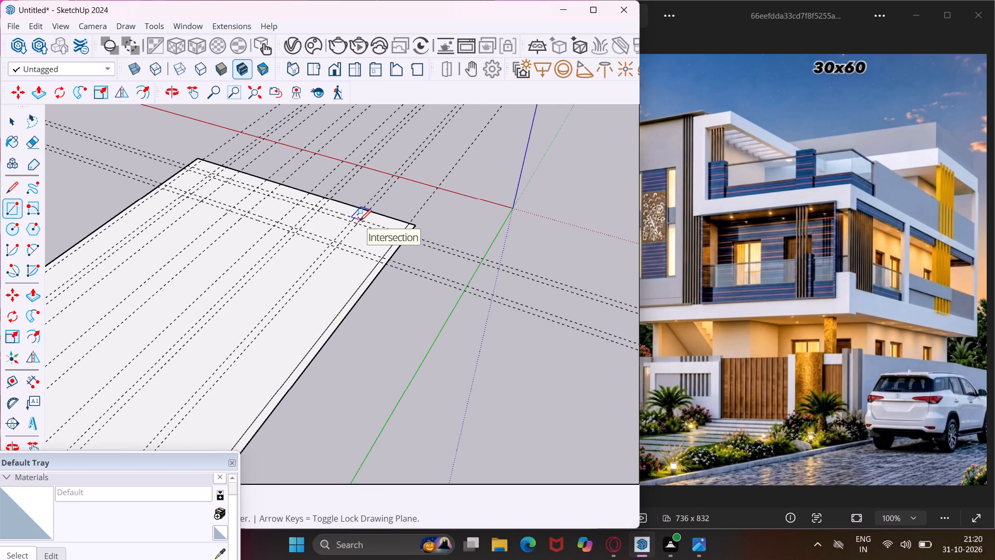
Draw a wall rectangle between the 5' guide and its 9" partner, from the 2' cross guide to the opposite short base edge.
{"action": "left_click", "coordinate": [360, 221]}
{"action": "scroll", "coordinate": [315, 249], "scroll_direction": "down", "scroll_amount": 6}
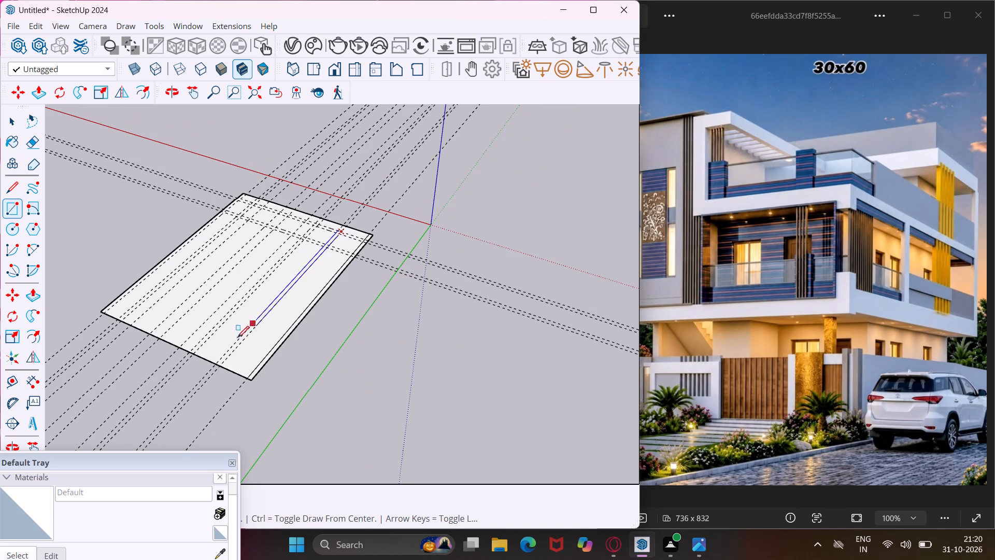
{"action": "scroll", "coordinate": [217, 362], "scroll_direction": "up", "scroll_amount": 4}
{"action": "left_click", "coordinate": [217, 362]}
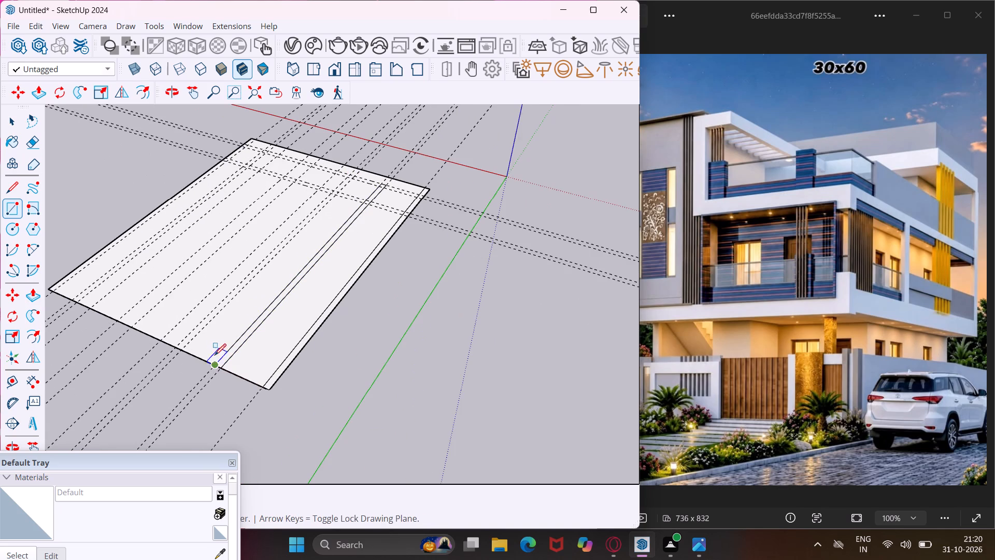
Draw a cross-wall rectangle between the 2' guide pair to the neighbouring lengthwise pair, and a return wall rectangle to the second cross pair.
{"action": "scroll", "coordinate": [356, 174], "scroll_direction": "up", "scroll_amount": 3}
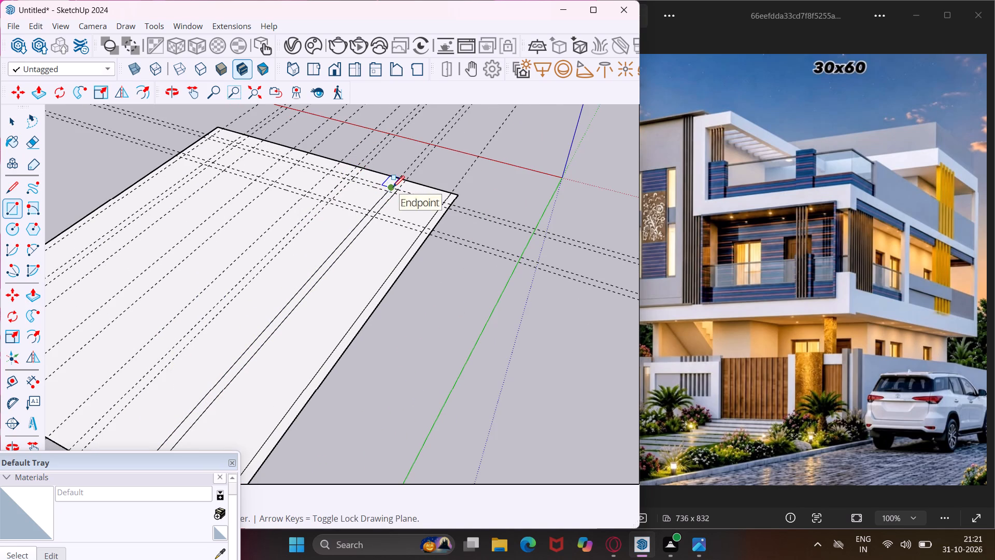
{"action": "left_click", "coordinate": [393, 187]}
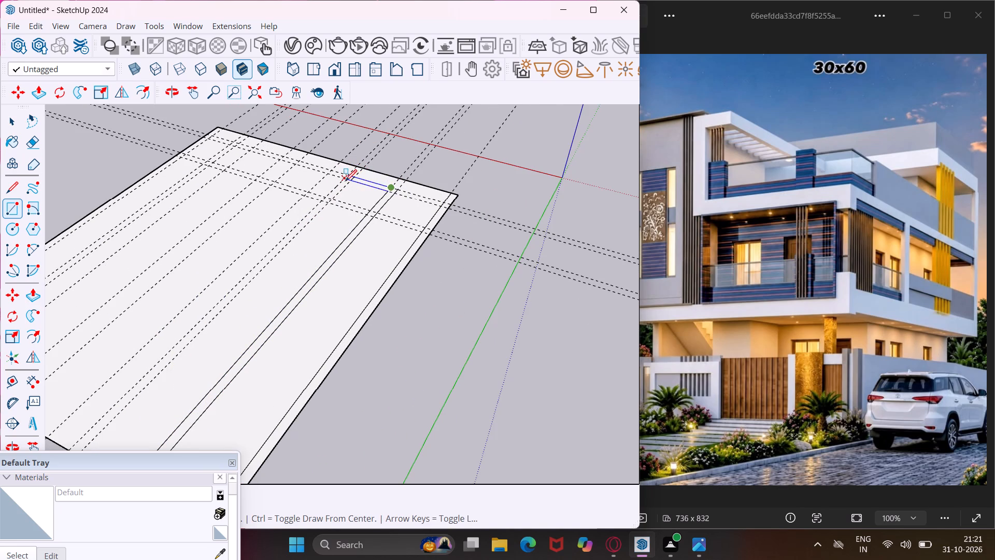
{"action": "left_click", "coordinate": [345, 181]}
{"action": "left_click", "coordinate": [342, 178]}
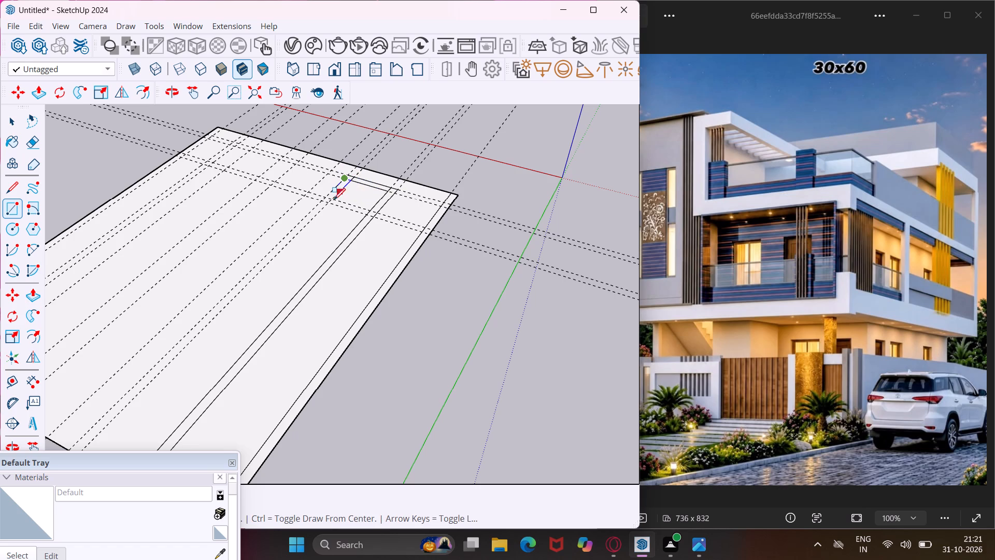
{"action": "left_click", "coordinate": [330, 203]}
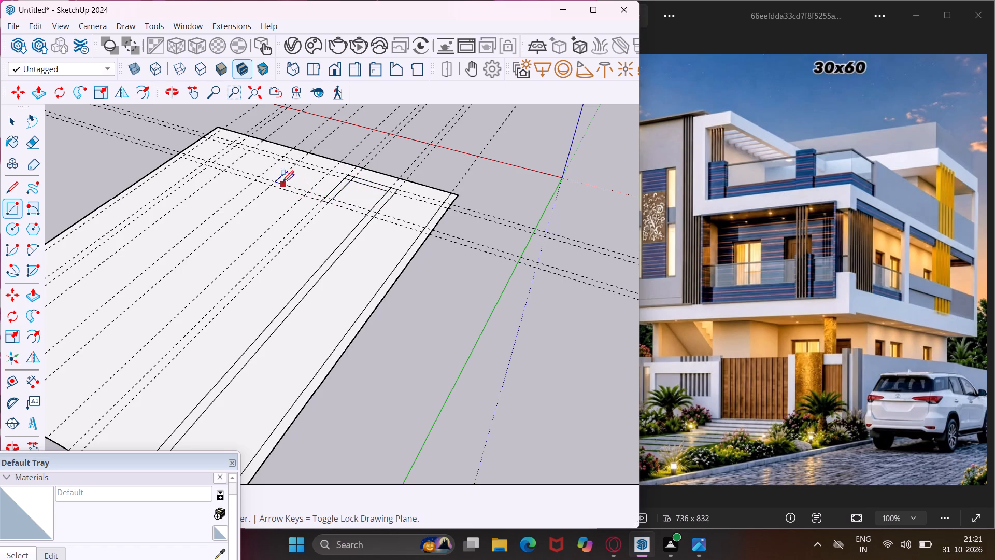
Draw a 9" wide wall rectangle along the full long base edge farthest from the green axis, out to its inner guide.
{"action": "scroll", "coordinate": [180, 153], "scroll_direction": "up", "scroll_amount": 4}
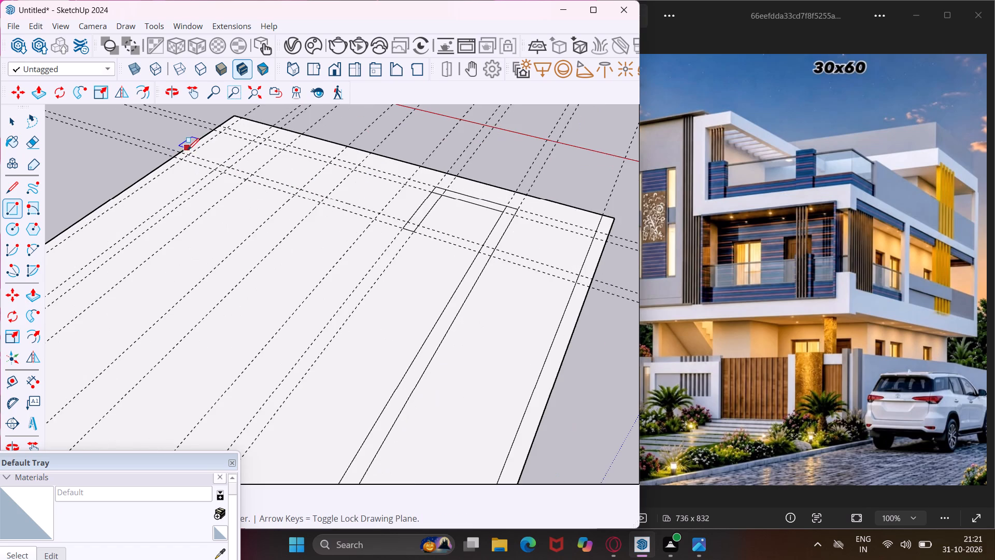
{"action": "middle_click_drag", "start_coordinate": [188, 150], "coordinate": [249, 170]}
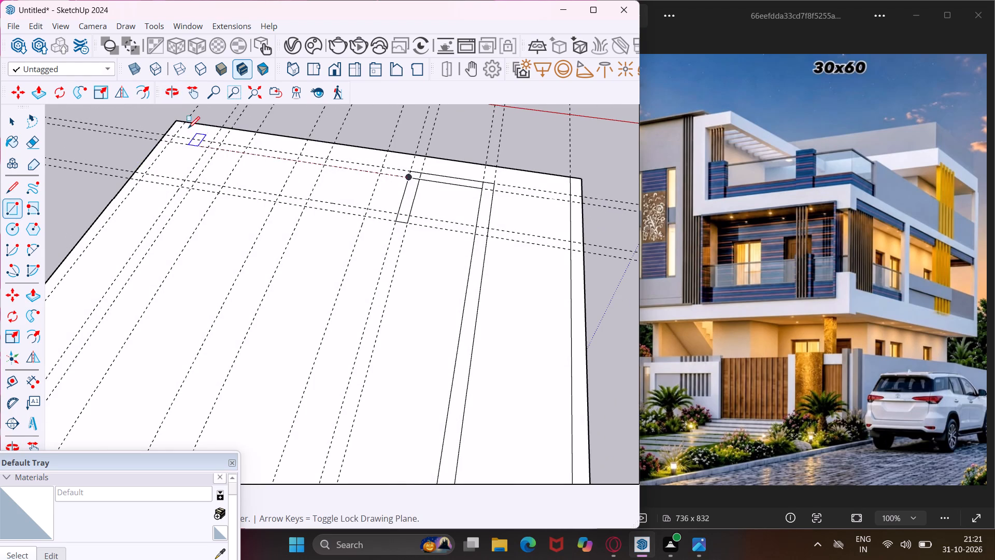
{"action": "left_click", "coordinate": [178, 120]}
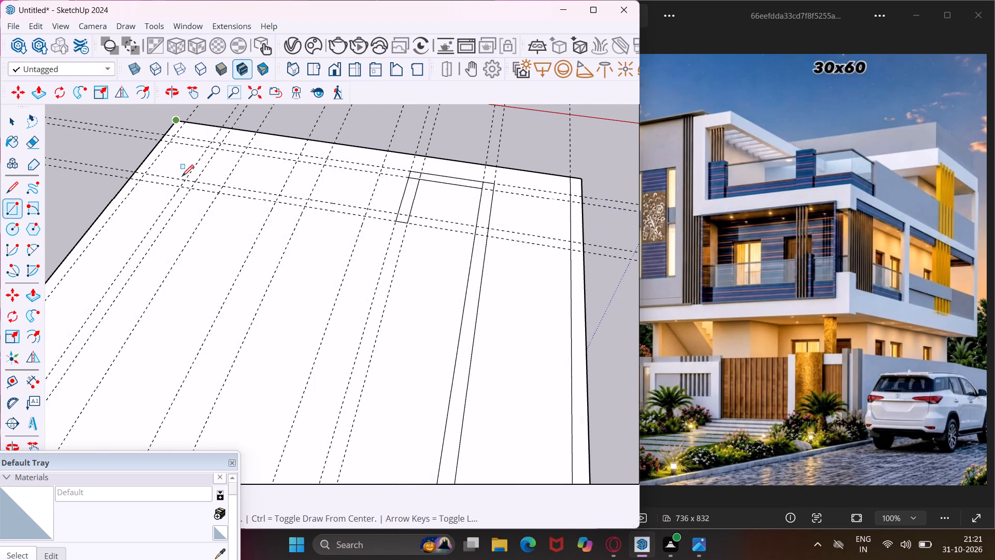
{"action": "scroll", "coordinate": [182, 176], "scroll_direction": "down", "scroll_amount": 9}
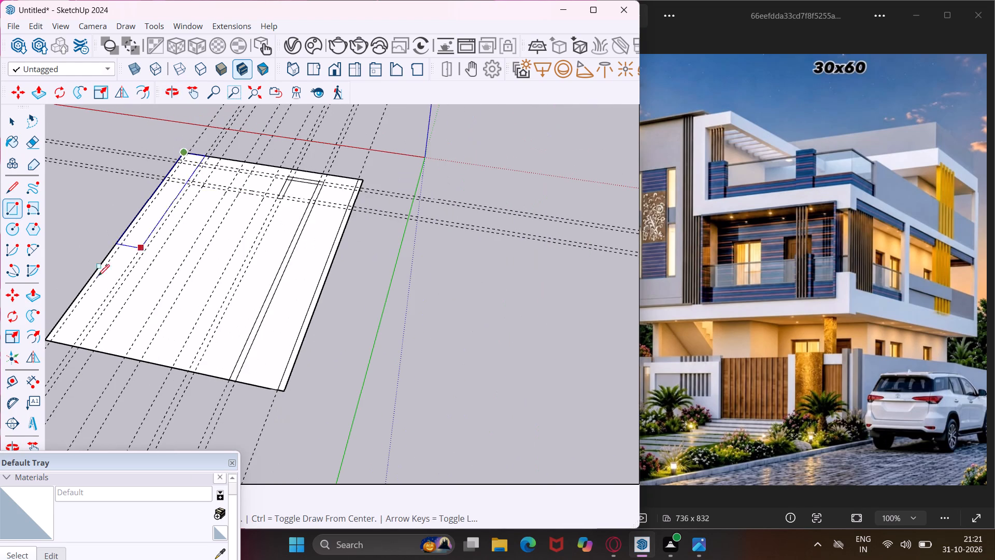
{"action": "left_click", "coordinate": [54, 340]}
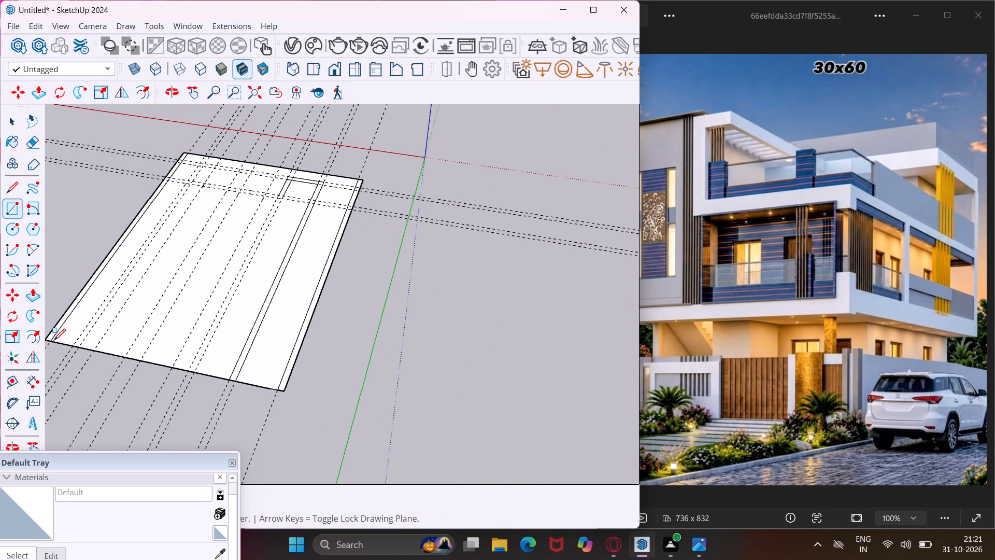
Draw a wall rectangle between the next lengthwise guide pair inward, from the second cross guide pair to the opposite short base edge.
{"action": "scroll", "coordinate": [207, 145], "scroll_direction": "up", "scroll_amount": 5}
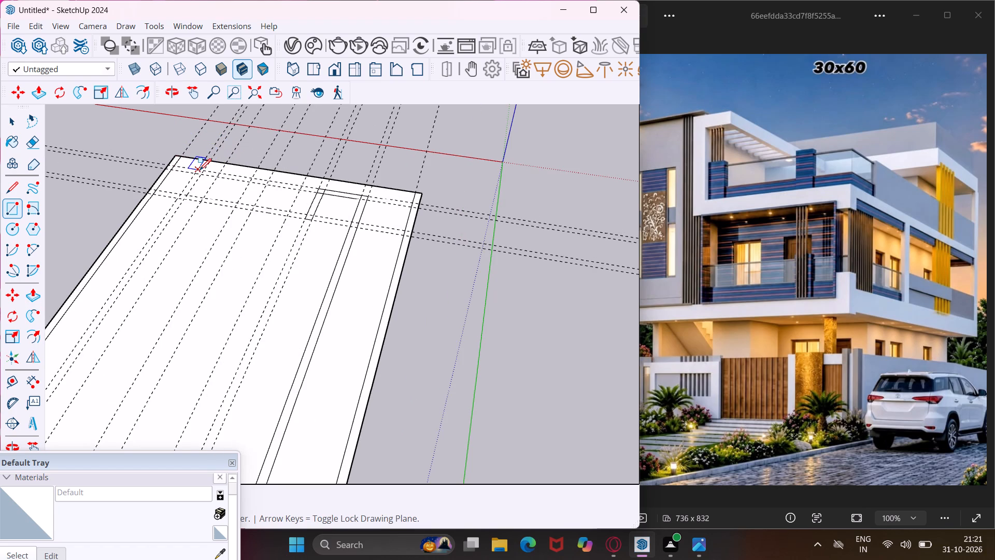
{"action": "left_click", "coordinate": [182, 195]}
{"action": "scroll", "coordinate": [180, 235], "scroll_direction": "down", "scroll_amount": 7}
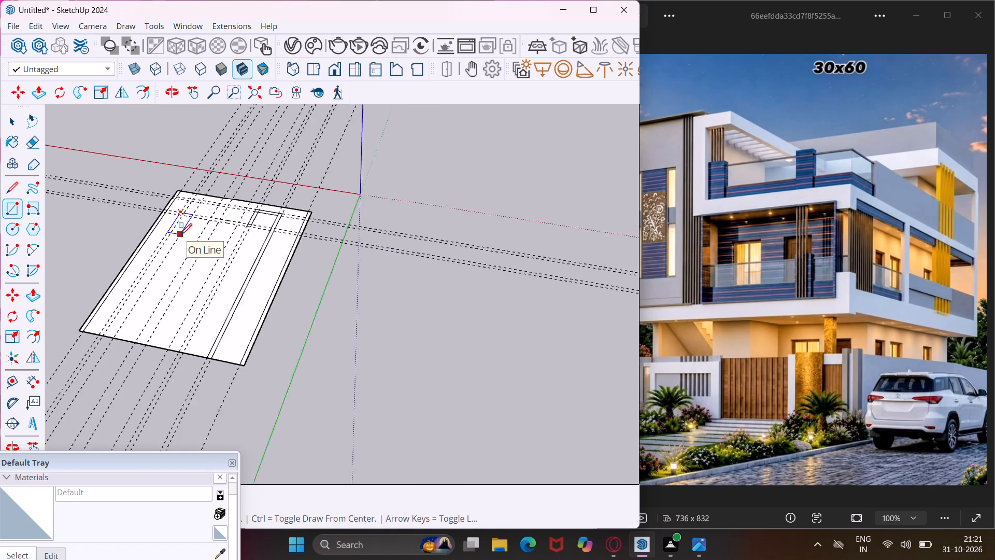
{"action": "scroll", "coordinate": [180, 235], "scroll_direction": "down", "scroll_amount": 2}
{"action": "scroll", "coordinate": [117, 323], "scroll_direction": "up", "scroll_amount": 5}
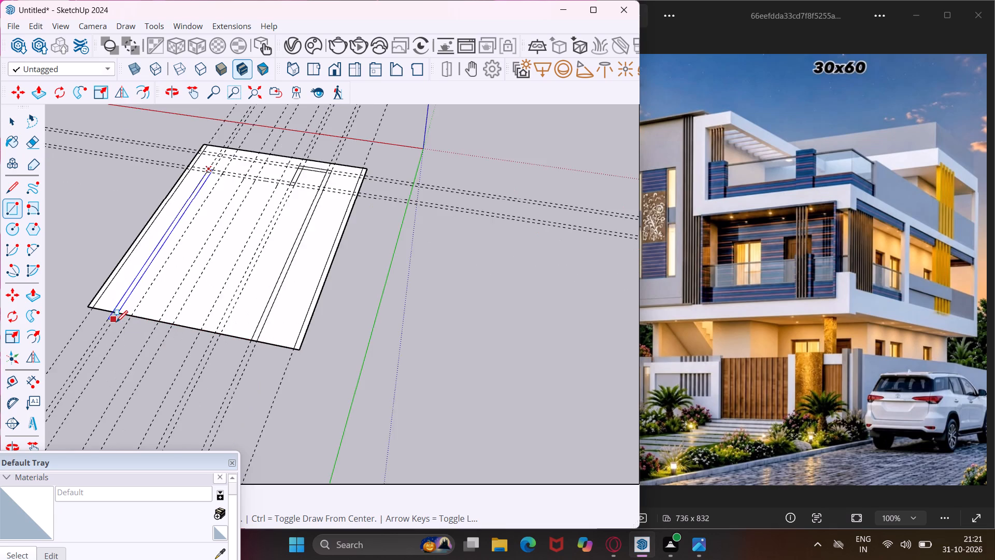
{"action": "scroll", "coordinate": [116, 322], "scroll_direction": "up", "scroll_amount": 13}
{"action": "left_click", "coordinate": [120, 306]}
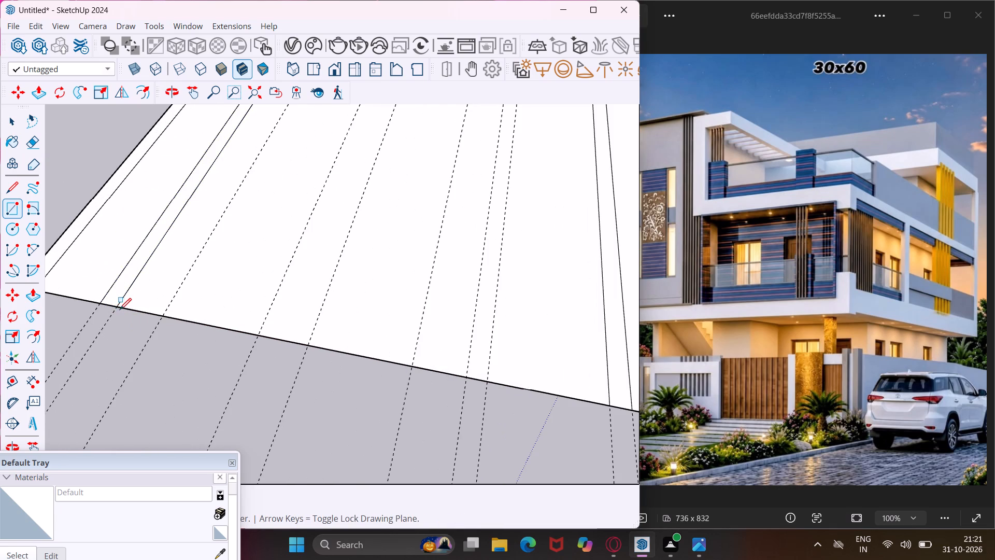
Draw a cross-wall rectangle between the second cross guide pair, connecting the new lengthwise wall to the short return wall.
{"action": "scroll", "coordinate": [117, 317], "scroll_direction": "down", "scroll_amount": 7}
{"action": "scroll", "coordinate": [170, 390], "scroll_direction": "down", "scroll_amount": 3}
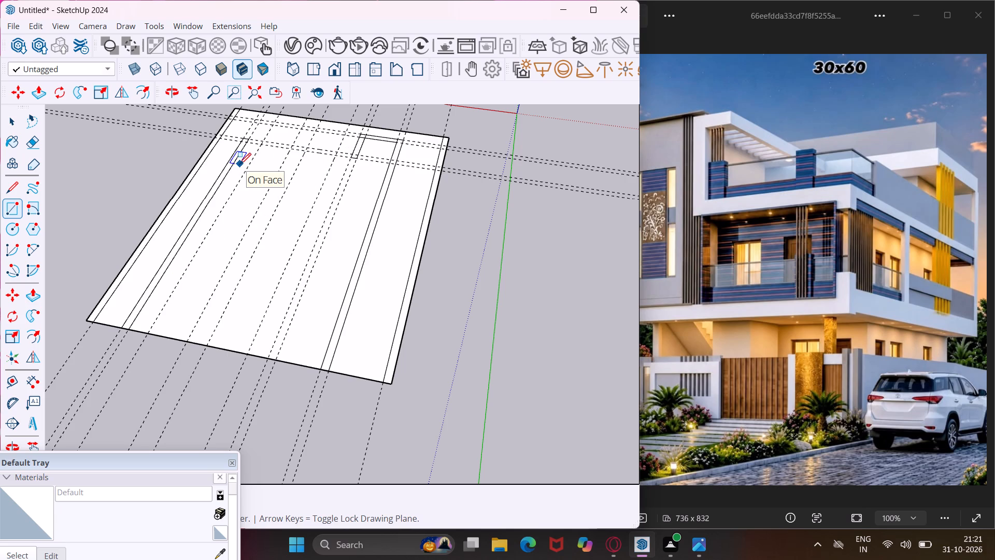
{"action": "scroll", "coordinate": [252, 141], "scroll_direction": "up", "scroll_amount": 2}
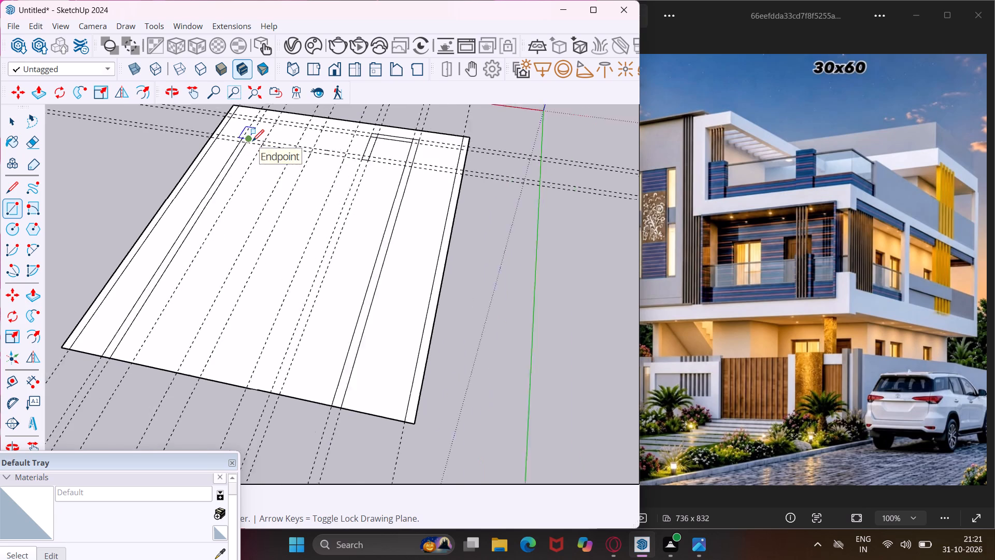
{"action": "scroll", "coordinate": [252, 141], "scroll_direction": "up", "scroll_amount": 1}
{"action": "left_click", "coordinate": [249, 137]}
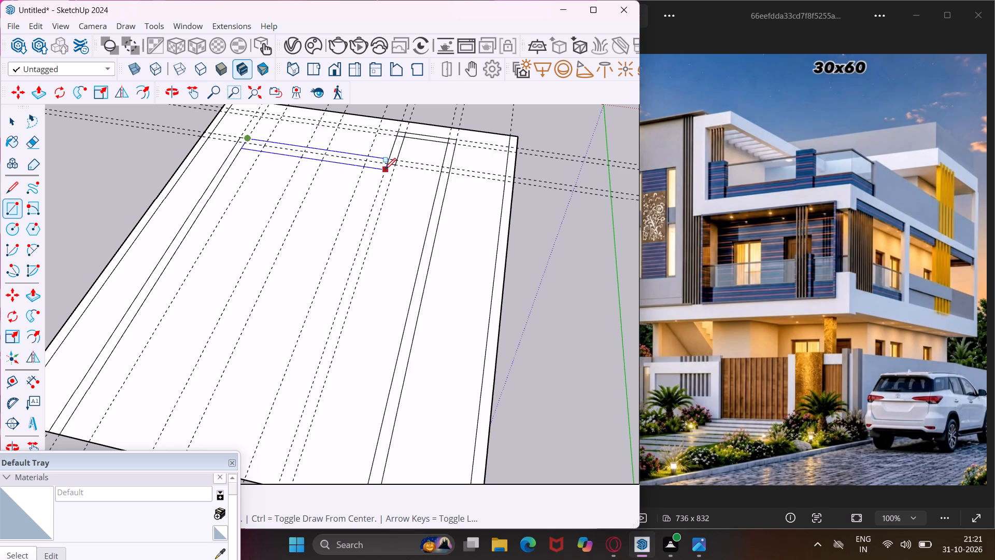
{"action": "left_click", "coordinate": [387, 164]}
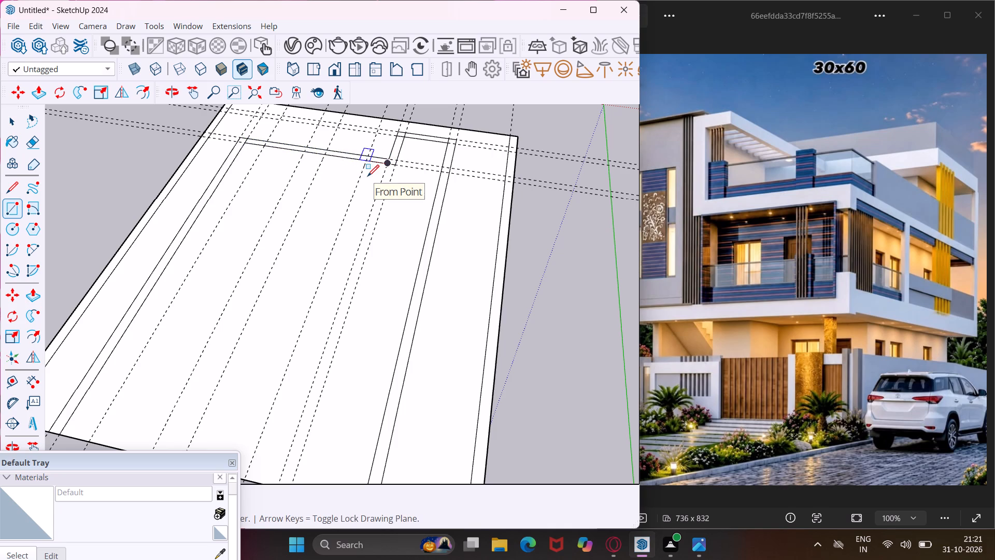
{"action": "key", "text": "Escape"}
{"action": "key", "text": "space"}
Add a parallel guide 9" inward from the short base edge opposite the cross walls.
{"action": "scroll", "coordinate": [373, 175], "scroll_direction": "down", "scroll_amount": 3}
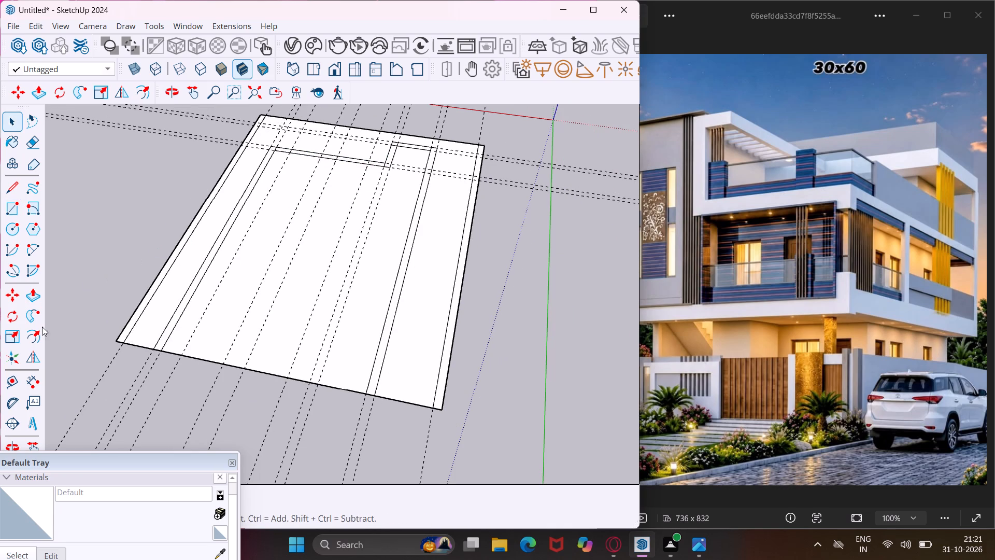
{"action": "left_click", "coordinate": [16, 380]}
{"action": "scroll", "coordinate": [340, 392], "scroll_direction": "up", "scroll_amount": 3}
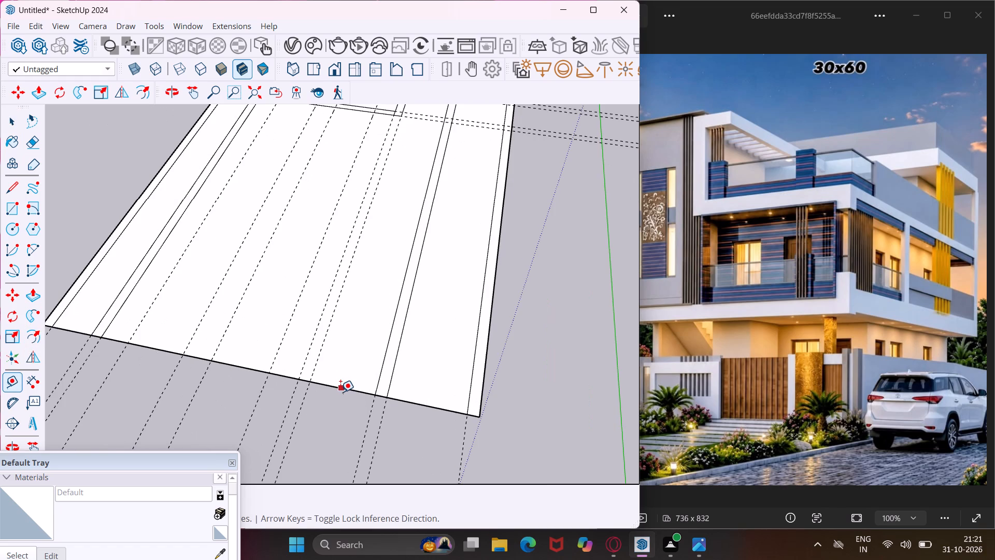
{"action": "left_click", "coordinate": [340, 387]}
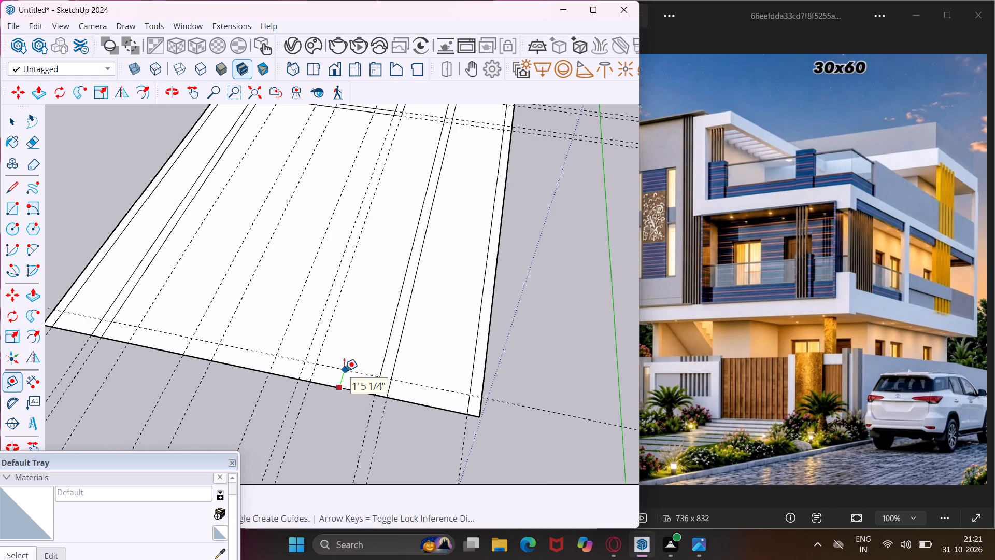
{"action": "key", "text": "9"}
{"action": "key", "text": "shift+quotedbl"}
{"action": "key", "text": "Return"}
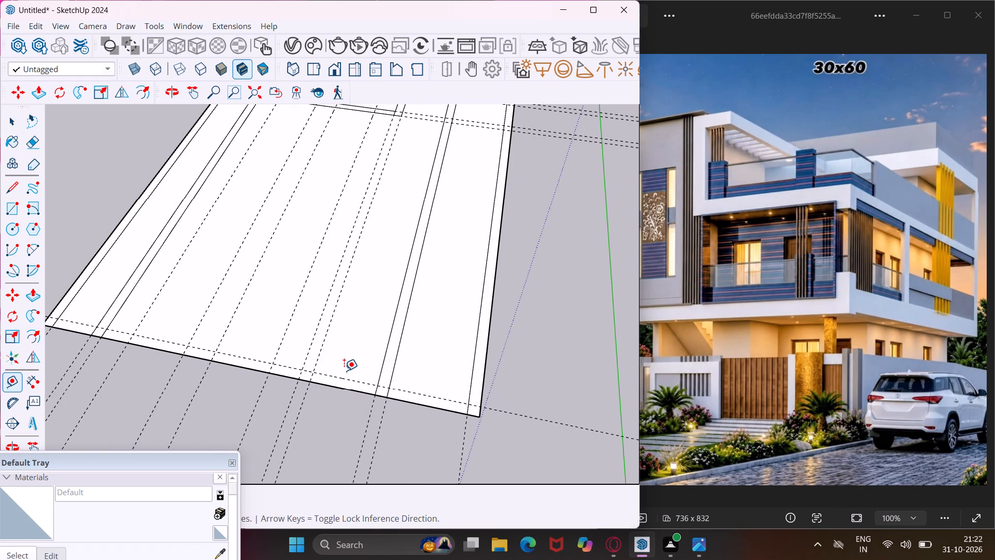
{"action": "key", "text": "Escape"}
{"action": "key", "text": "space"}
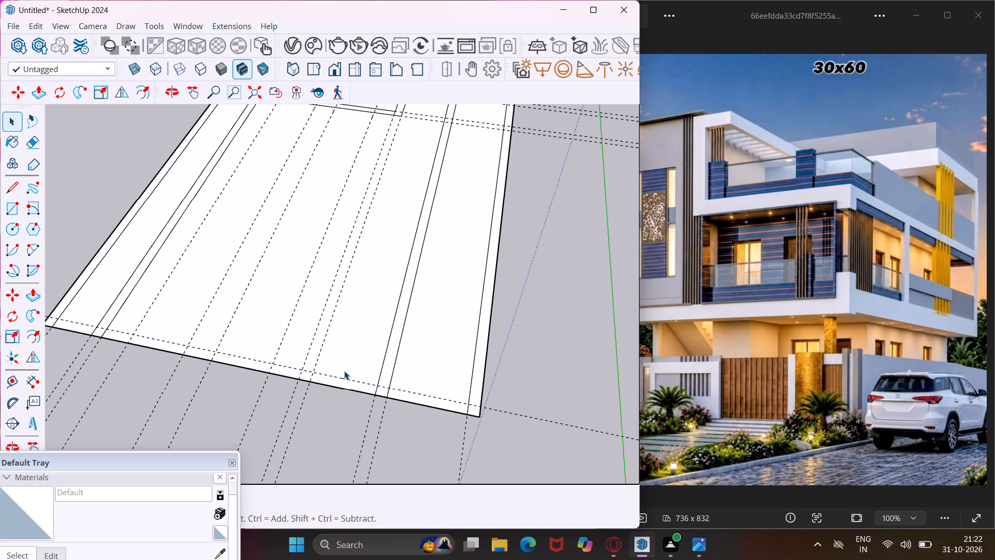
Draw a 9" wide wall rectangle along that short base edge, from the far inner lengthwise wall to the wall nearest the green axis.
{"action": "scroll", "coordinate": [344, 371], "scroll_direction": "down", "scroll_amount": 2}
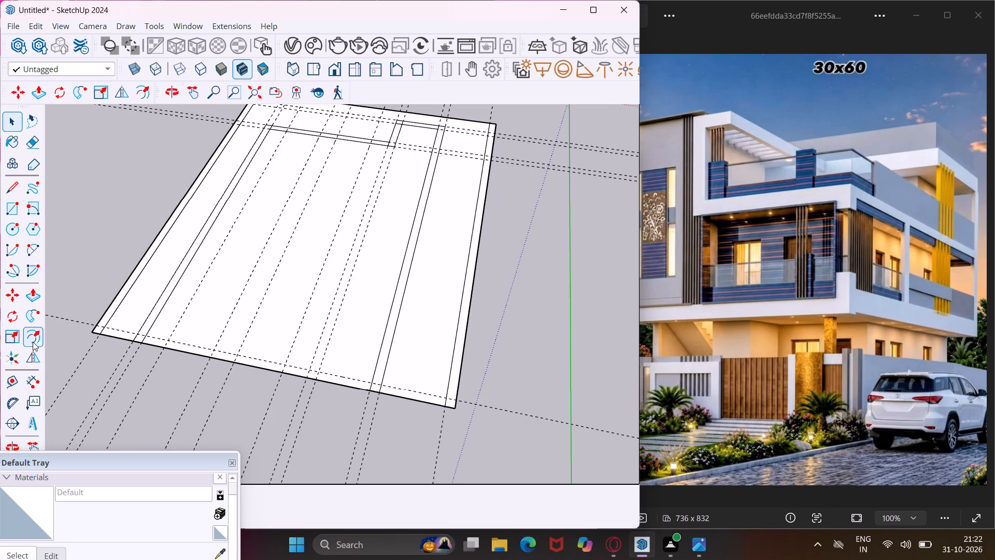
{"action": "left_click", "coordinate": [6, 207]}
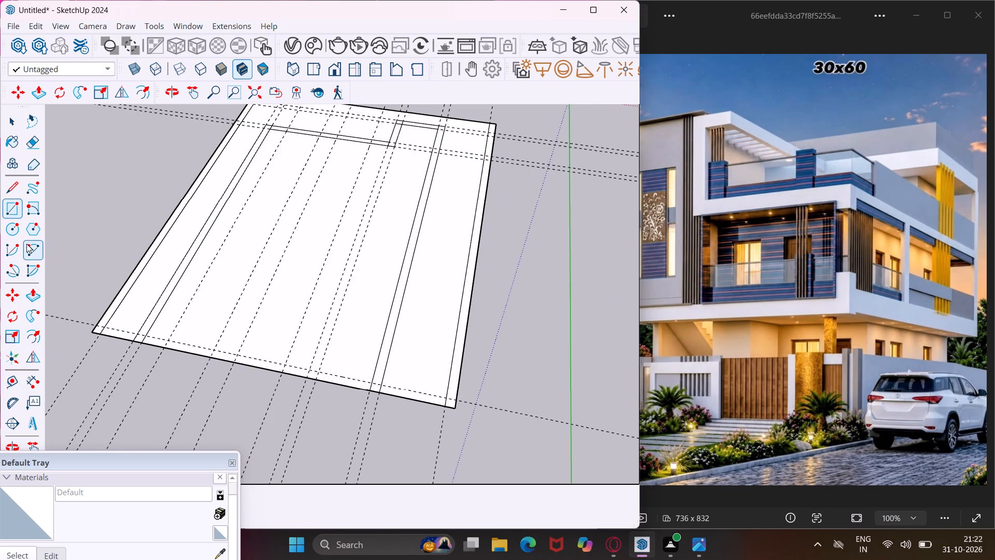
{"action": "left_click", "coordinate": [143, 343]}
{"action": "scroll", "coordinate": [189, 341], "scroll_direction": "down", "scroll_amount": 1}
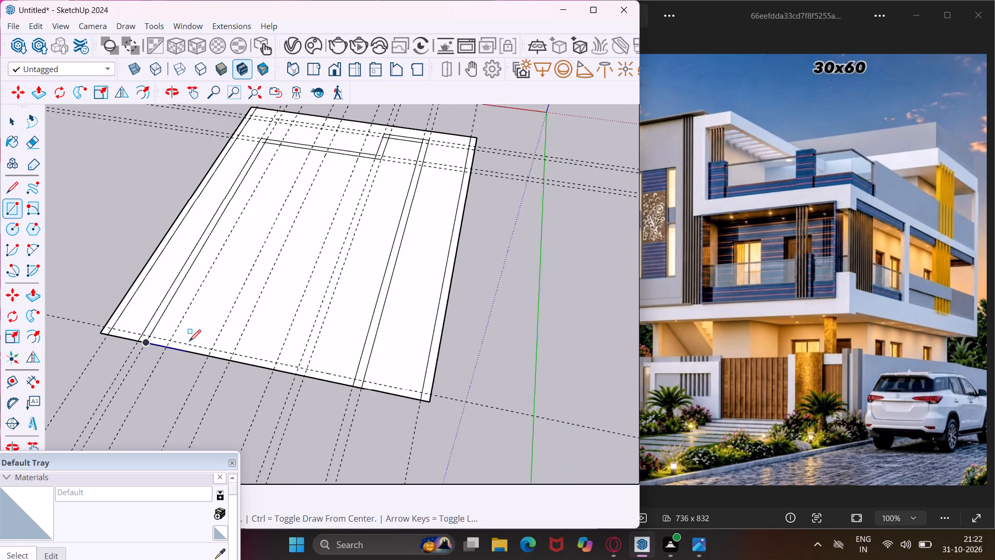
{"action": "scroll", "coordinate": [189, 341], "scroll_direction": "down", "scroll_amount": 3}
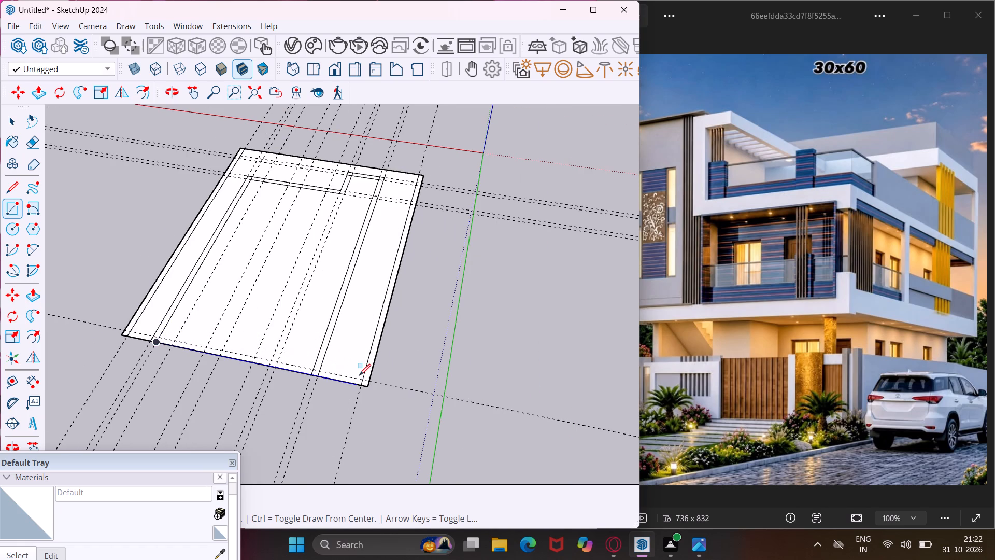
{"action": "scroll", "coordinate": [361, 379], "scroll_direction": "up", "scroll_amount": 3}
{"action": "left_click", "coordinate": [364, 379]}
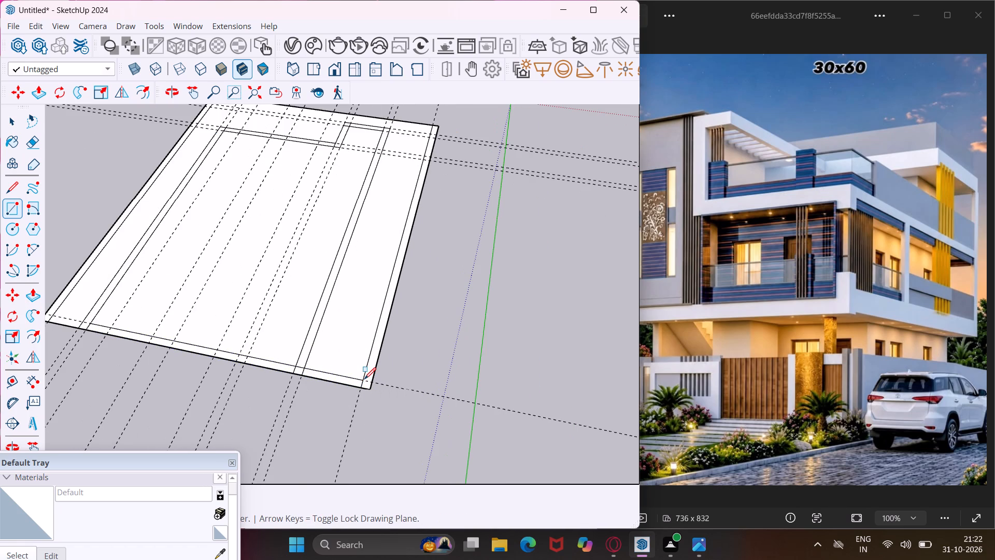
{"action": "key", "text": "Escape"}
{"action": "key", "text": "space"}
Push/Pull the 9" wall strip along the base edge nearest the green axis up by 10'.
{"action": "middle_click_drag", "start_coordinate": [364, 305], "coordinate": [229, 382]}
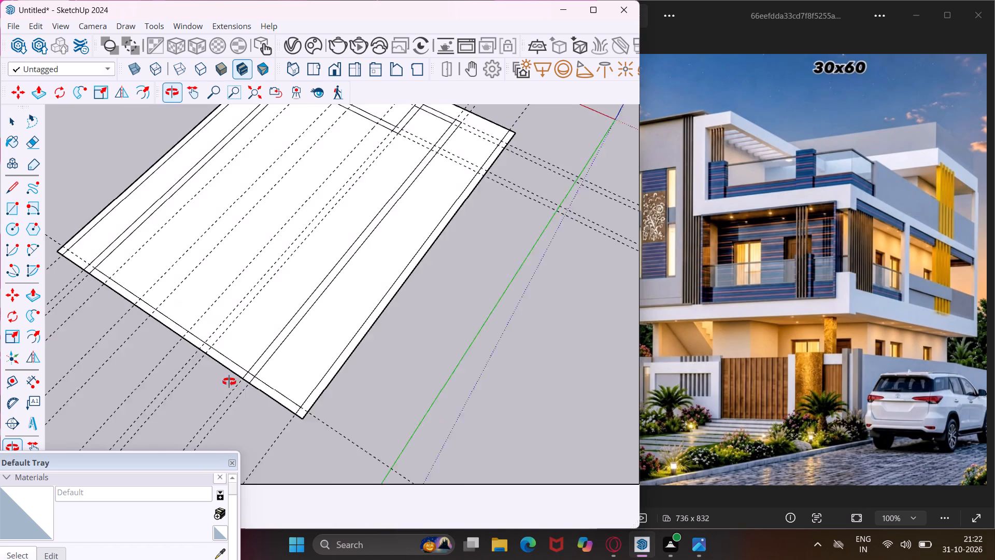
{"action": "middle_click_drag", "start_coordinate": [229, 382], "coordinate": [130, 413]}
{"action": "scroll", "coordinate": [187, 360], "scroll_direction": "down", "scroll_amount": 1}
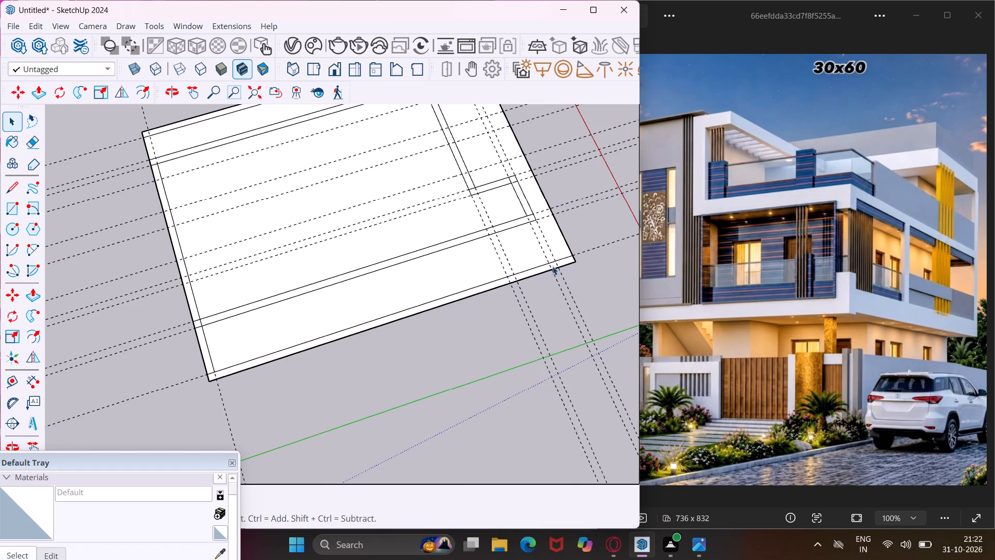
{"action": "scroll", "coordinate": [552, 266], "scroll_direction": "up", "scroll_amount": 4}
{"action": "middle_click_drag", "start_coordinate": [552, 265], "coordinate": [181, 176]}
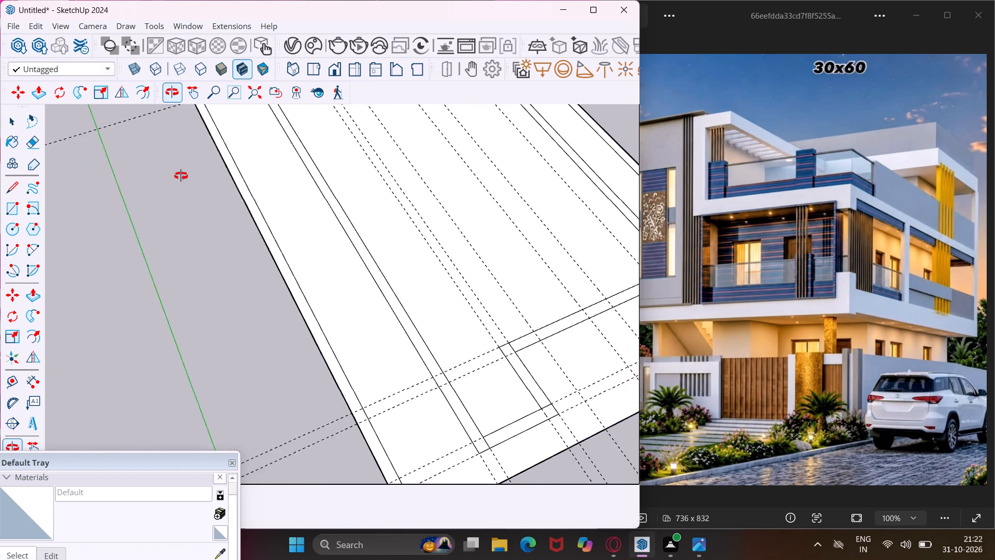
{"action": "middle_click_drag", "start_coordinate": [181, 176], "coordinate": [174, 114]}
{"action": "middle_click_drag", "start_coordinate": [381, 440], "coordinate": [375, 426]}
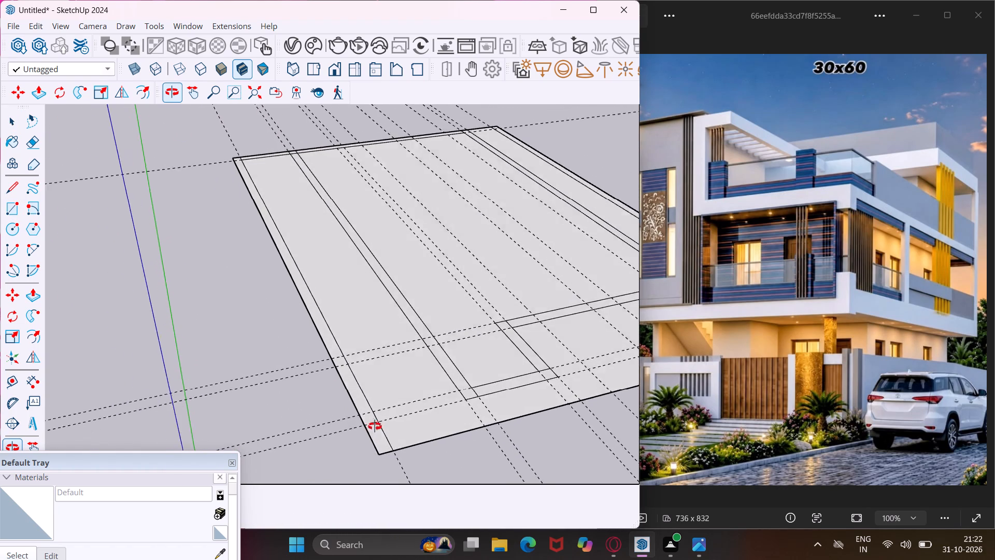
{"action": "middle_click_drag", "start_coordinate": [375, 426], "coordinate": [373, 424]}
{"action": "scroll", "coordinate": [375, 428], "scroll_direction": "up", "scroll_amount": 2}
{"action": "left_click", "coordinate": [374, 442]}
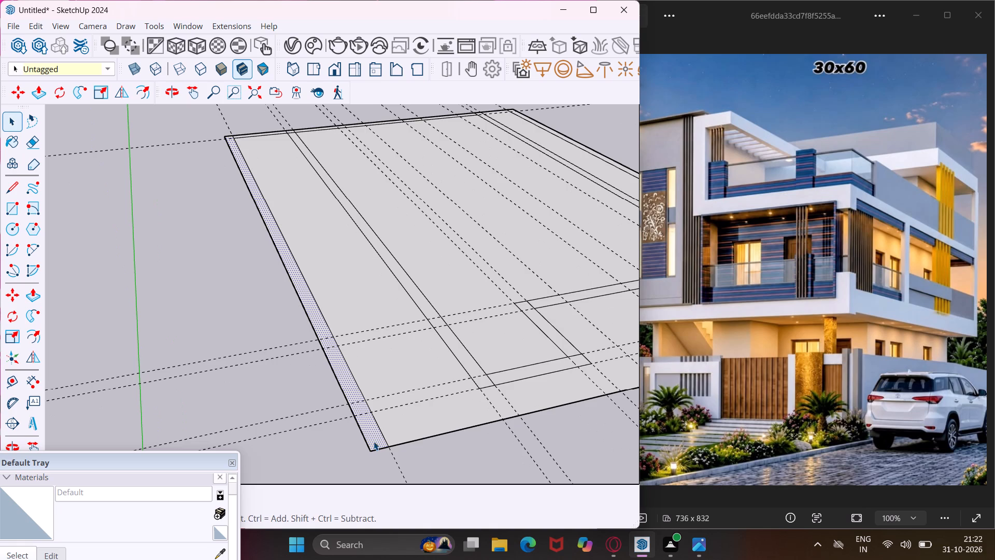
{"action": "key", "text": "p"}
{"action": "left_click", "coordinate": [374, 437]}
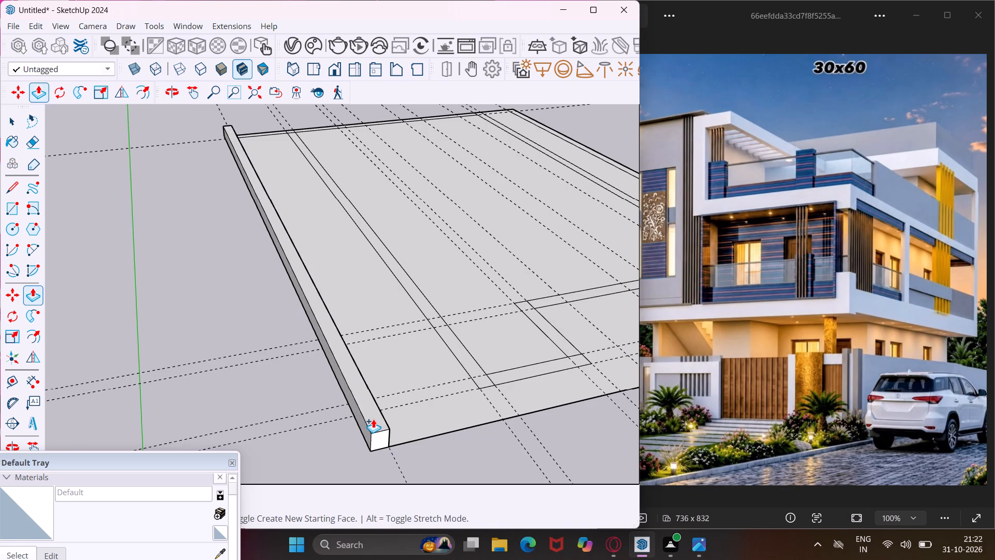
{"action": "type", "text": "10"}
{"action": "key", "text": "apostrophe"}
{"action": "key", "text": "Return"}
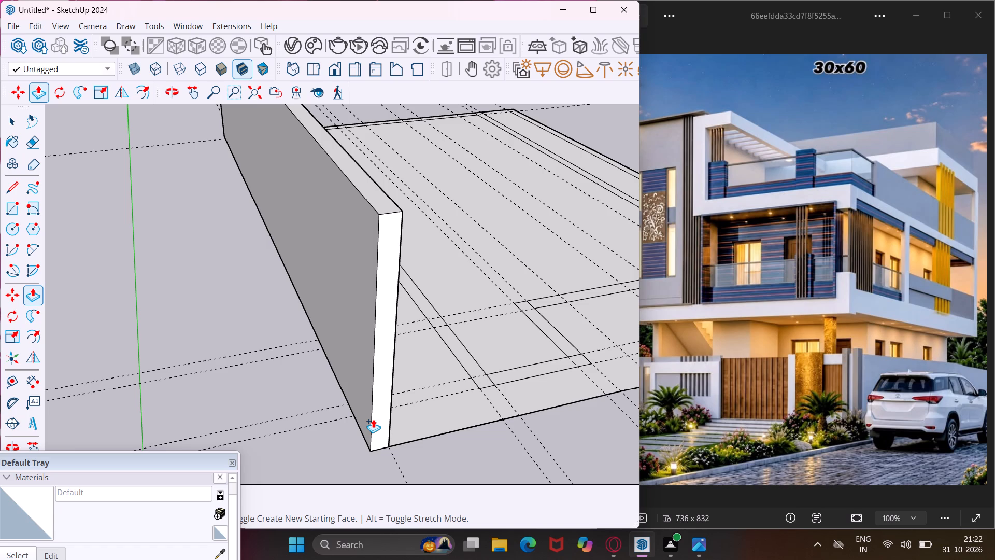
{"action": "middle_click_drag", "start_coordinate": [365, 424], "coordinate": [92, 443]}
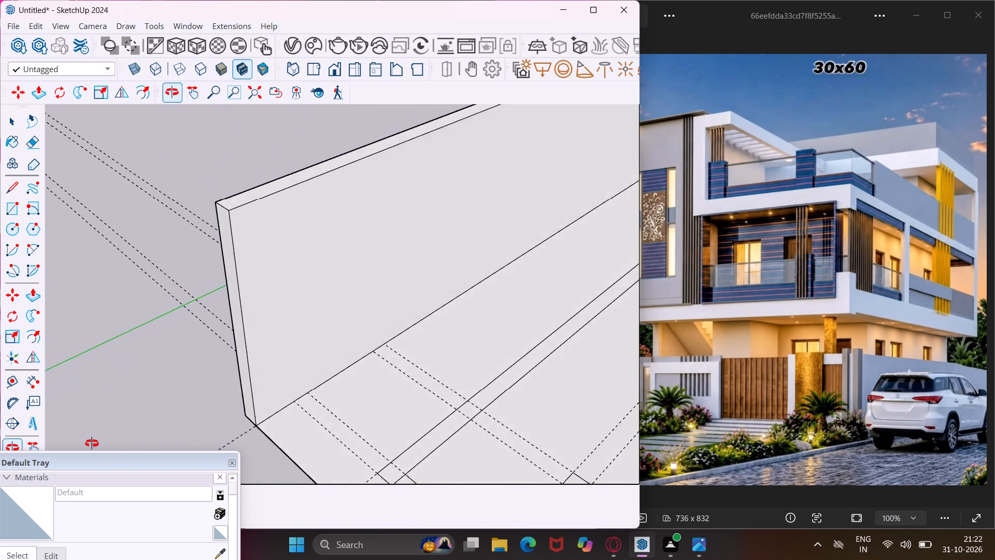
{"action": "middle_click_drag", "start_coordinate": [92, 443], "coordinate": [34, 360]}
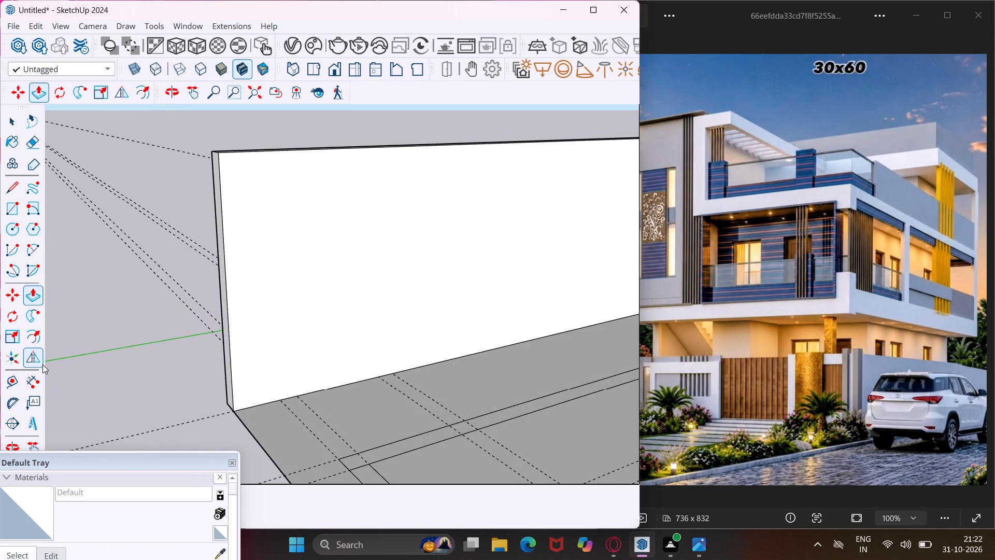
{"action": "key", "text": "Escape"}
{"action": "key", "text": "space"}
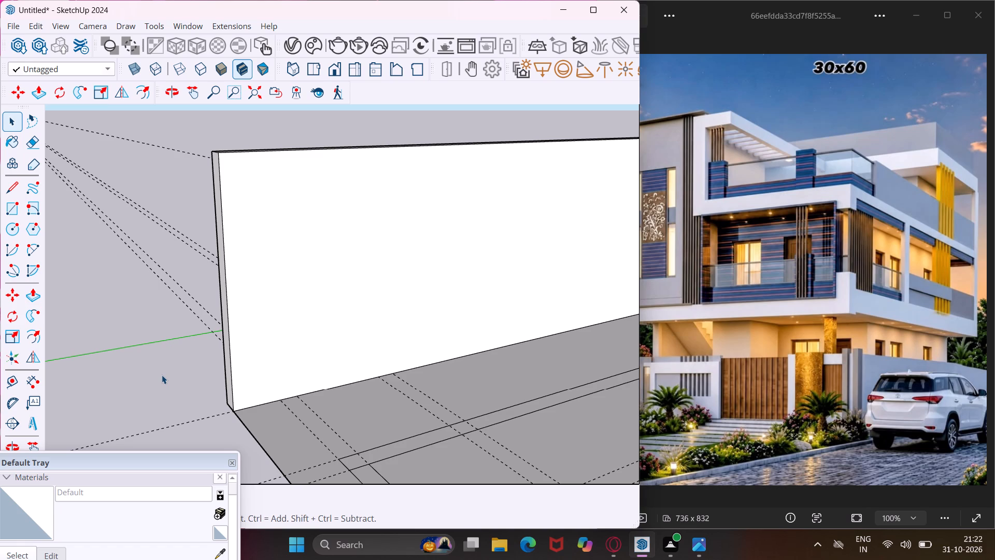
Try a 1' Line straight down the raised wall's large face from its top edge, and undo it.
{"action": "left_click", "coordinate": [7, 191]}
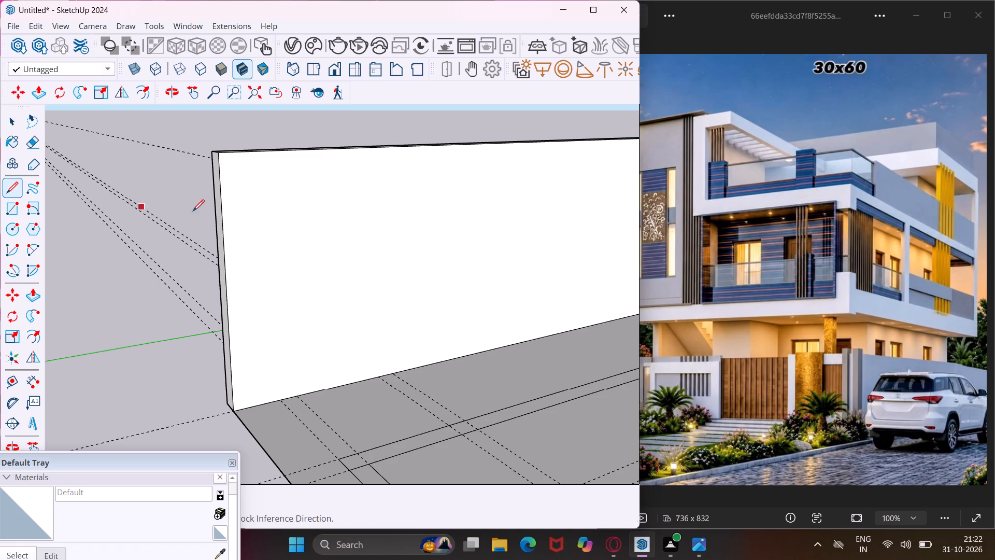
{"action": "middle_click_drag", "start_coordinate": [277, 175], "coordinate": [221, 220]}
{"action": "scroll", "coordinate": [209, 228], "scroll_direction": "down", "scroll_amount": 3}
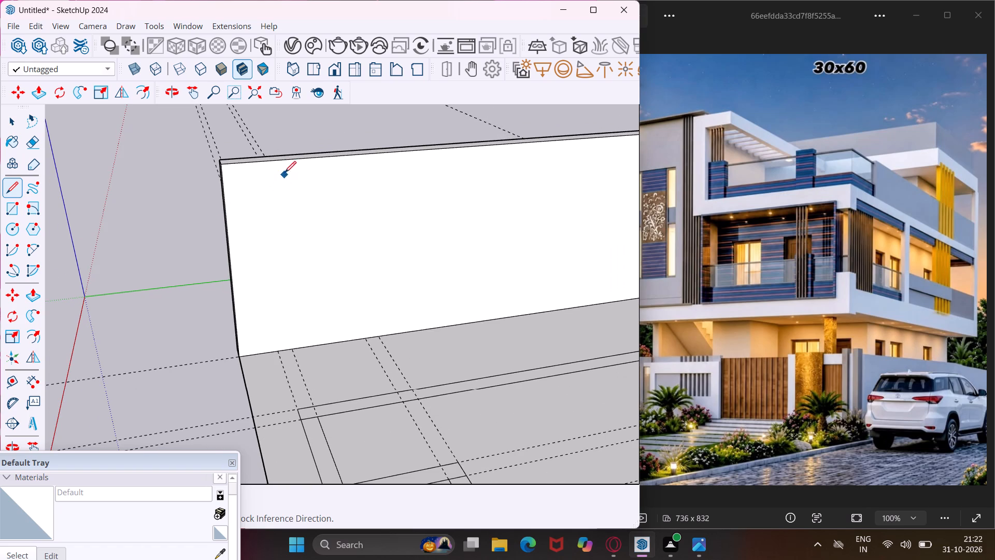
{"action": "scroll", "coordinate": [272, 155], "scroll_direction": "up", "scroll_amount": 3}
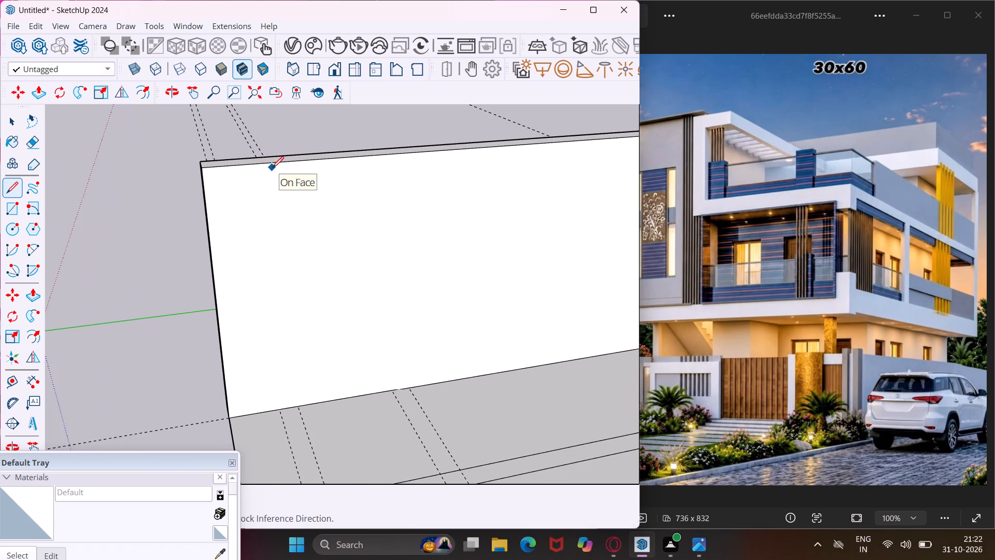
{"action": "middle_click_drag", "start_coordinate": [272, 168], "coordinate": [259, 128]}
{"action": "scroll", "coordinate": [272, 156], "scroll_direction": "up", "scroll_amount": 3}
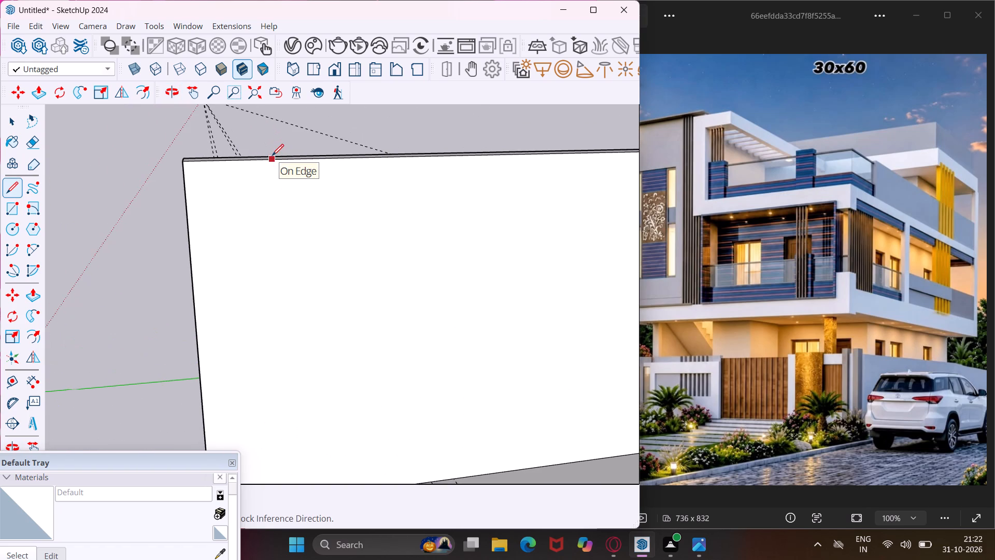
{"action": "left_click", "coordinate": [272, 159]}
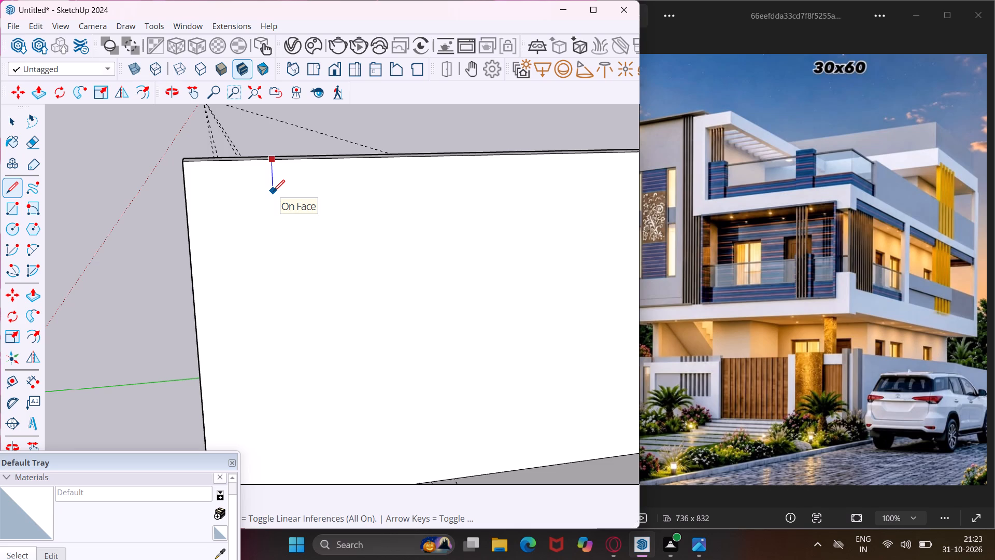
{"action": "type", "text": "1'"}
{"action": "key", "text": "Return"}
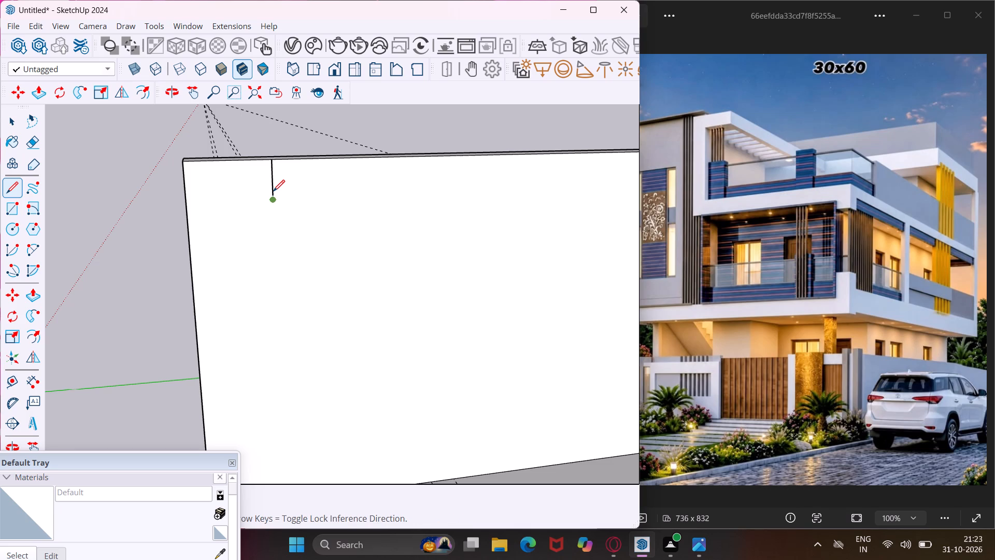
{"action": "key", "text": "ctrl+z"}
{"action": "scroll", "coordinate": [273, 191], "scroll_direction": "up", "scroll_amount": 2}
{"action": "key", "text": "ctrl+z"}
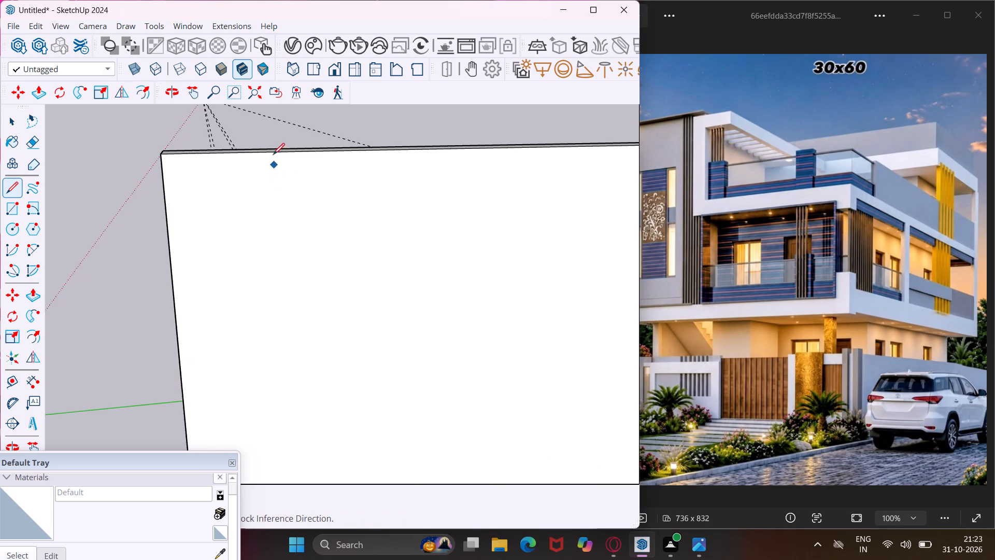
Draw two descending stair steps with 6" risers and 1' treads on the wall face, starting at its top edge near the origin-side end.
{"action": "left_click", "coordinate": [272, 153]}
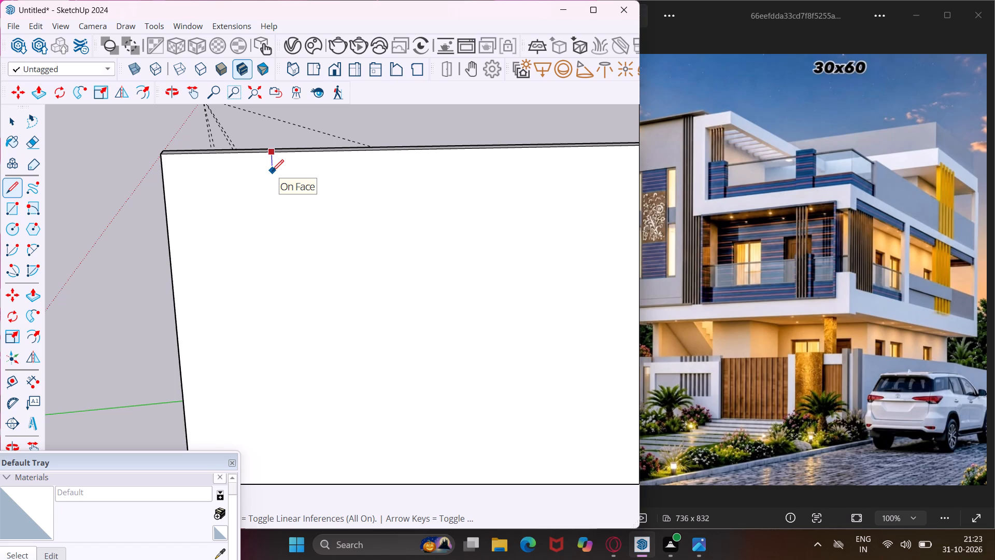
{"action": "type", "text": "6\""}
{"action": "key", "text": "Return"}
{"action": "type", "text": "1'"}
{"action": "key", "text": "Return"}
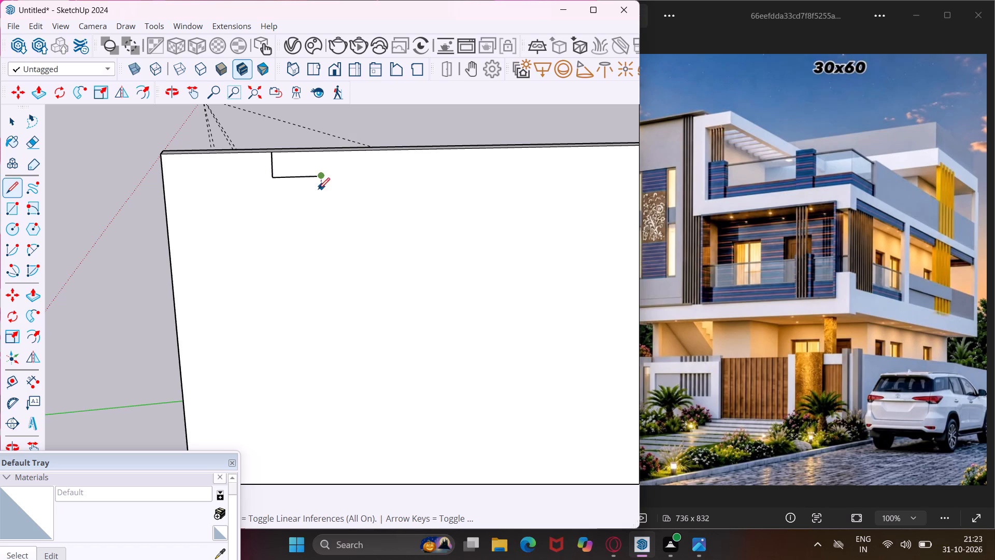
{"action": "type", "text": "6\""}
{"action": "key", "text": "Return"}
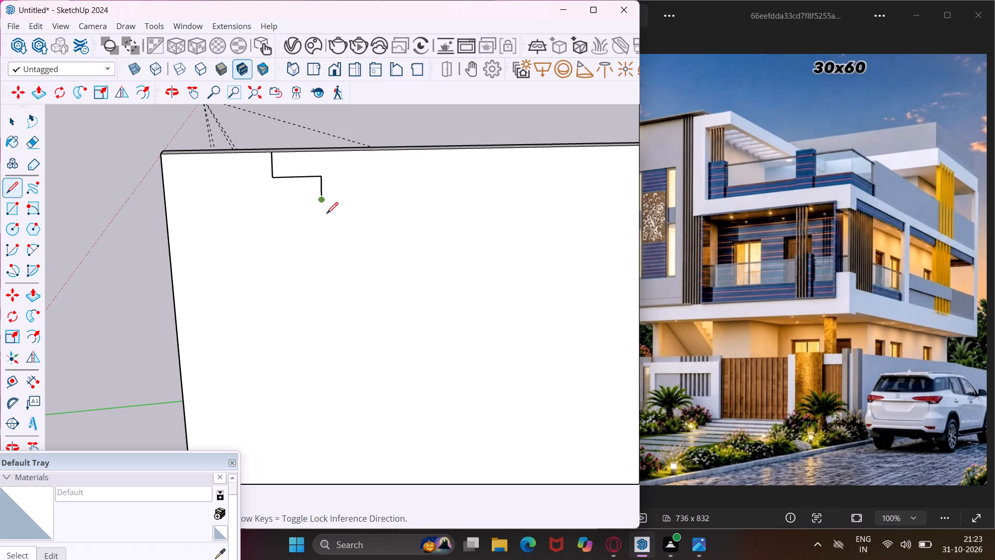
{"action": "type", "text": "1'"}
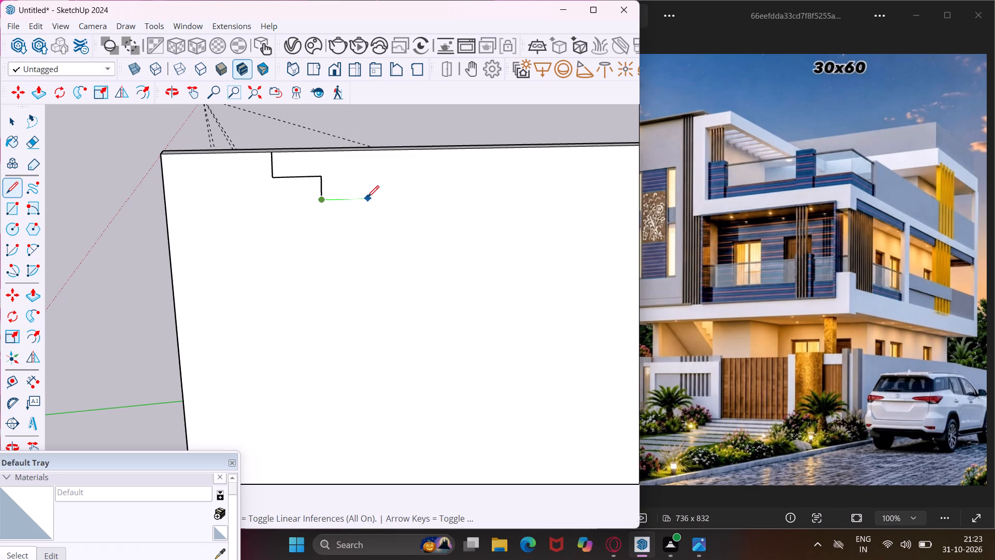
{"action": "key", "text": "Return"}
Continue the stair profile down the wall face with a third and fourth step, each 6" riser and 1' tread.
{"action": "type", "text": "6\""}
{"action": "key", "text": "Return"}
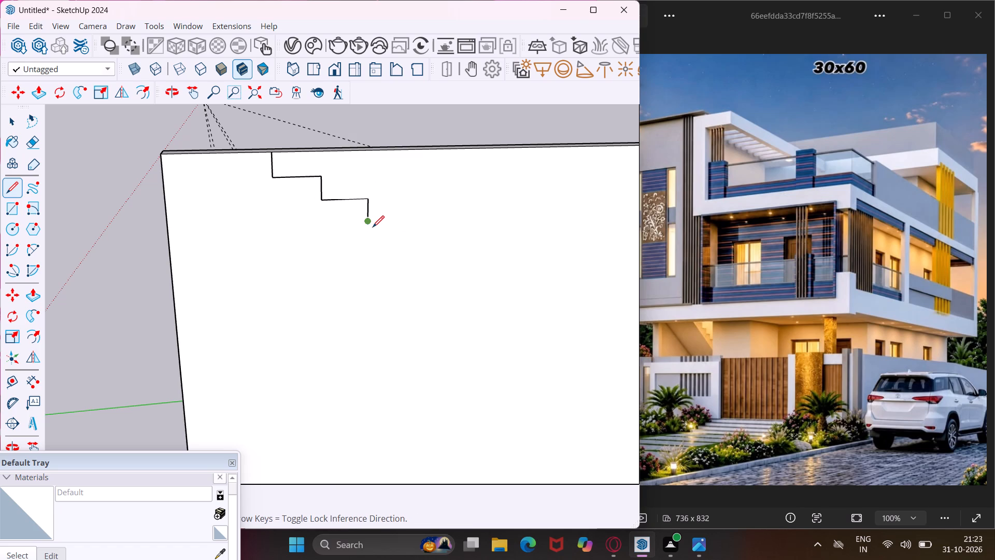
{"action": "type", "text": "1'"}
{"action": "key", "text": "Return"}
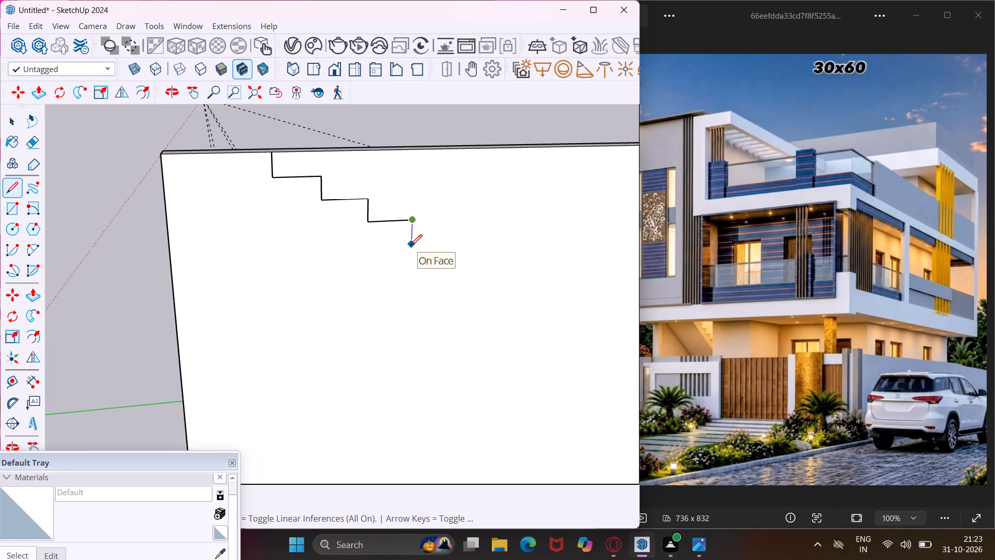
{"action": "key", "text": "6"}
{"action": "key", "text": "shift+quotedbl"}
{"action": "key", "text": "Return"}
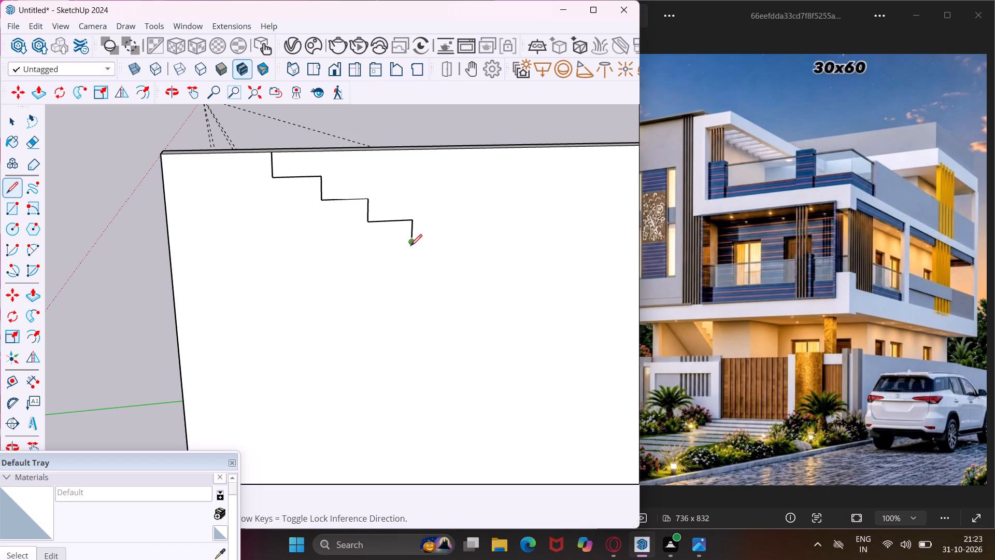
{"action": "type", "text": "1'"}
{"action": "key", "text": "Return"}
Add the fifth and sixth steps to the stair profile, each with a 6" riser and a 1' tread along the green axis.
{"action": "type", "text": "6\""}
{"action": "key", "text": "Return"}
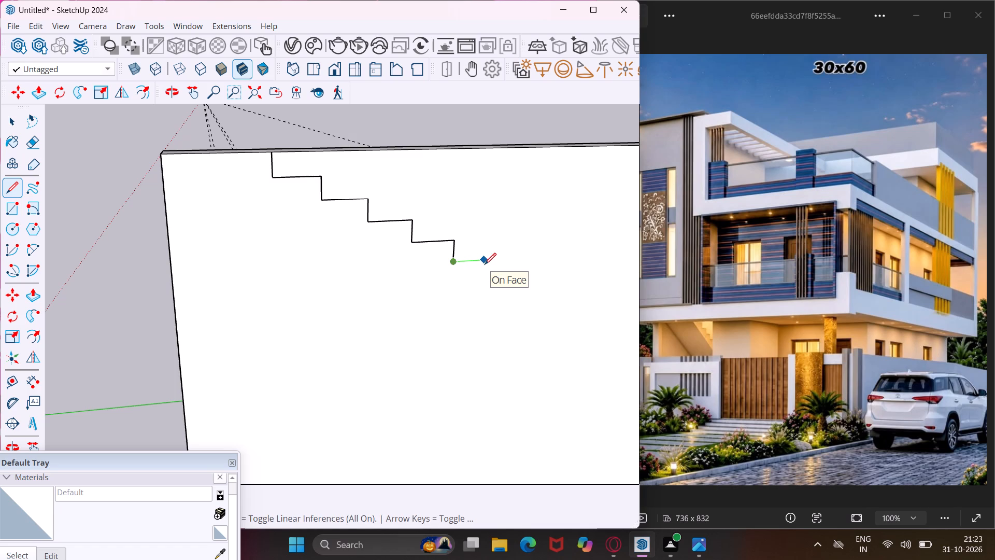
{"action": "key", "text": "apostrophe"}
{"action": "key", "text": "Return"}
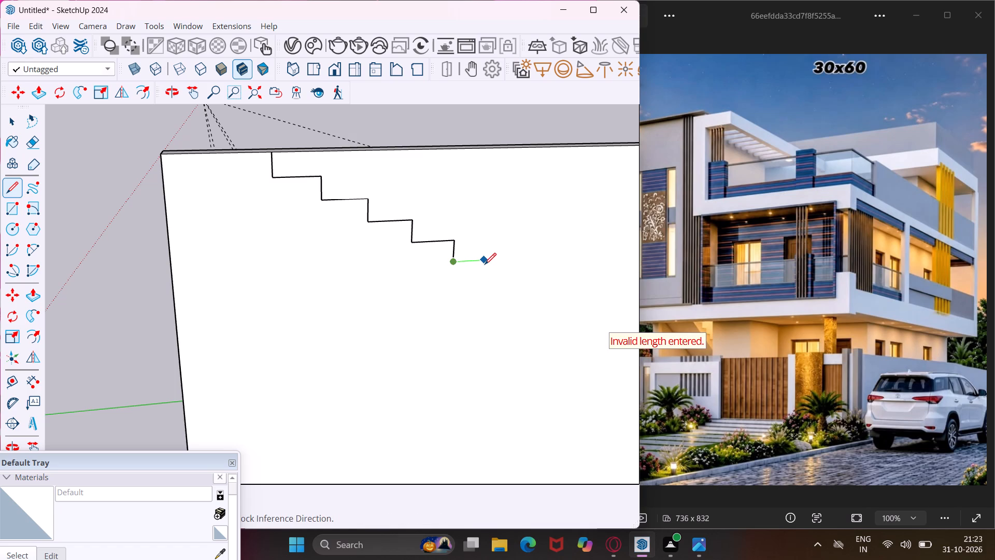
{"action": "left_click", "coordinate": [450, 264]}
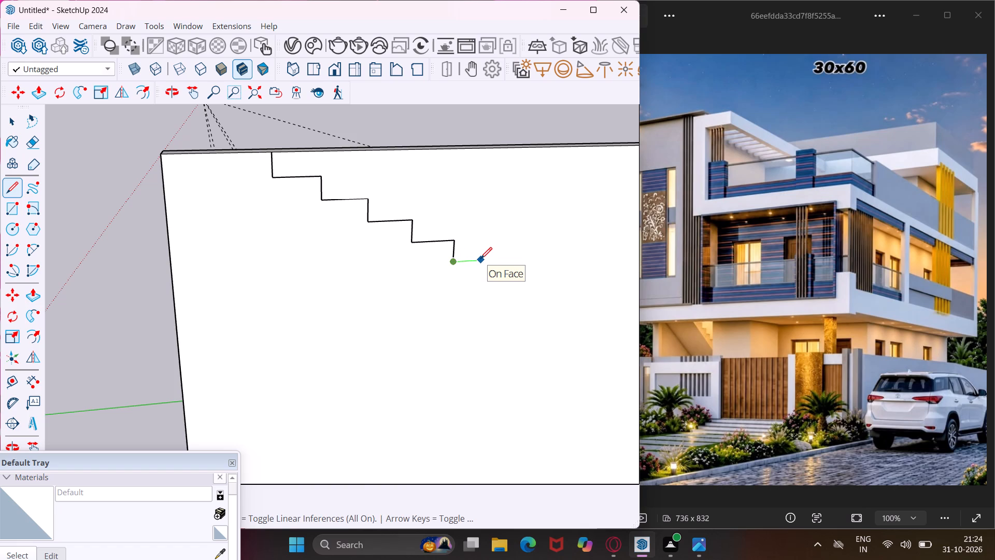
{"action": "type", "text": "1'"}
{"action": "key", "text": "Return"}
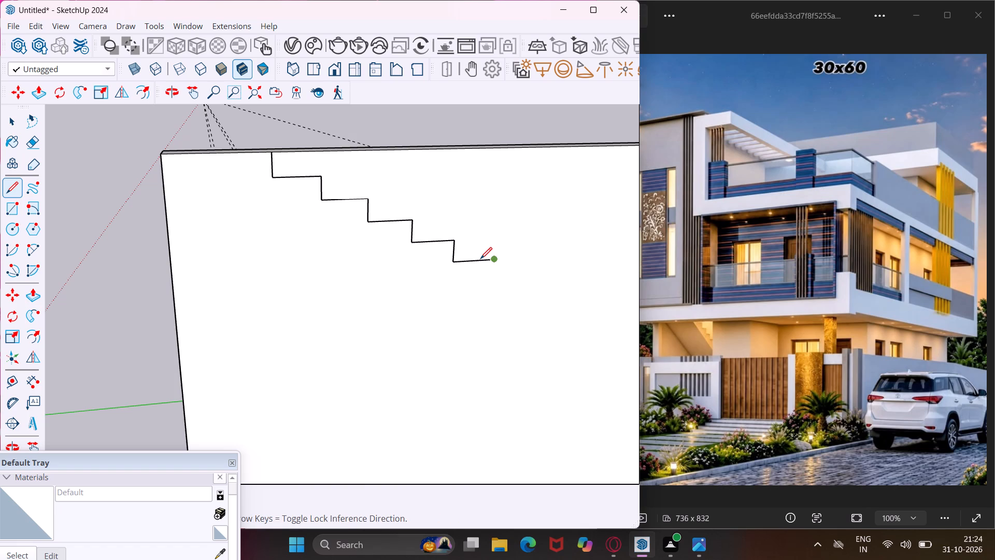
{"action": "key", "text": "6"}
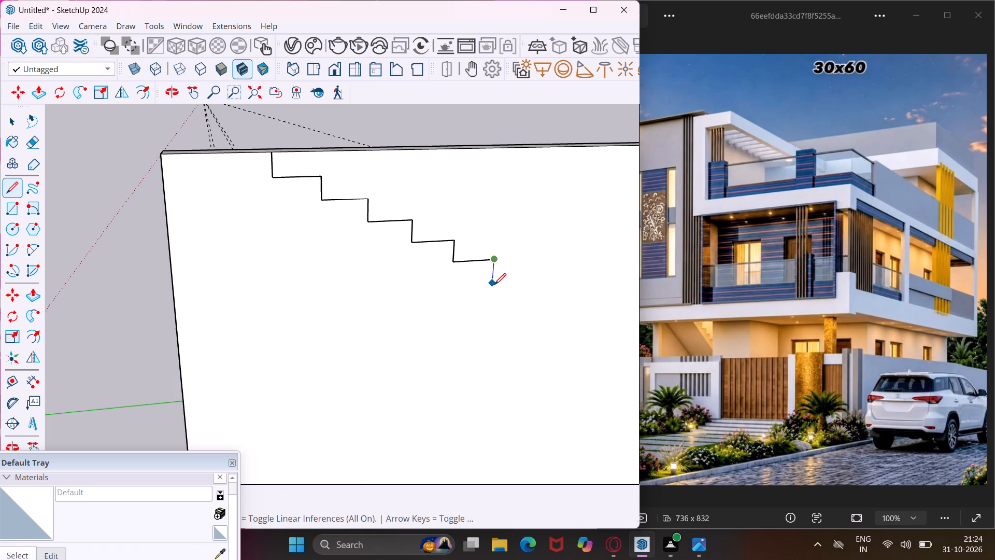
{"action": "key", "text": "shift+quotedbl"}
{"action": "key", "text": "Return"}
{"action": "type", "text": "1'"}
{"action": "key", "text": "Return"}
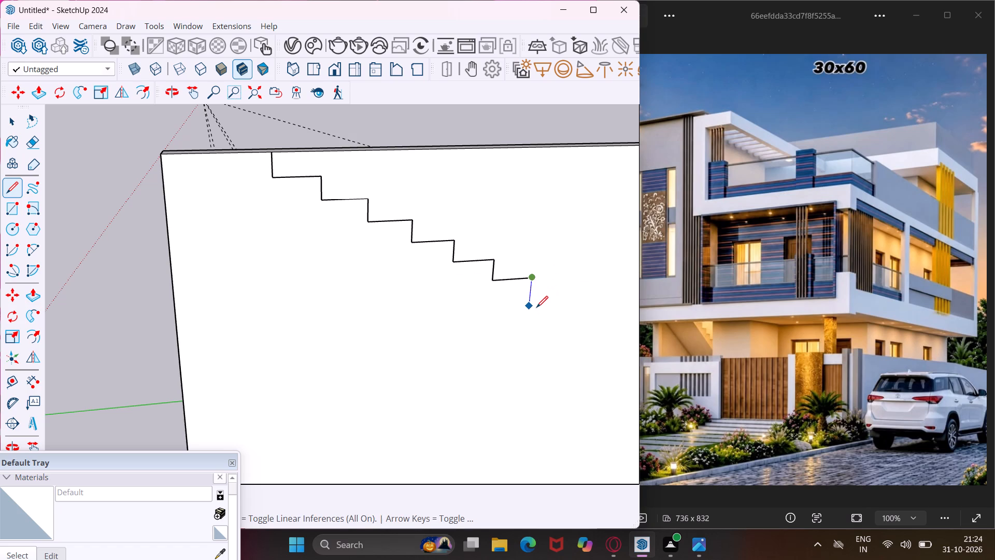
Add the seventh step to the stair profile with a 6" riser and a 1' tread.
{"action": "key", "text": "6"}
{"action": "key", "text": "shift+quotedbl"}
{"action": "key", "text": "Return"}
{"action": "type", "text": "1'"}
{"action": "key", "text": "Return"}
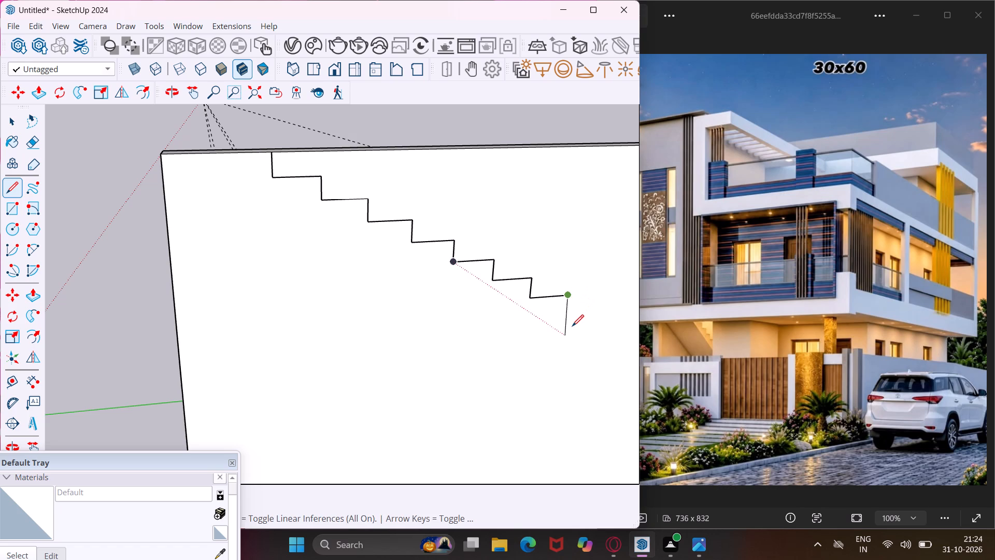
Add the eighth step to the stair profile with a 6" riser and a 1' tread.
{"action": "scroll", "coordinate": [571, 301], "scroll_direction": "up", "scroll_amount": 3}
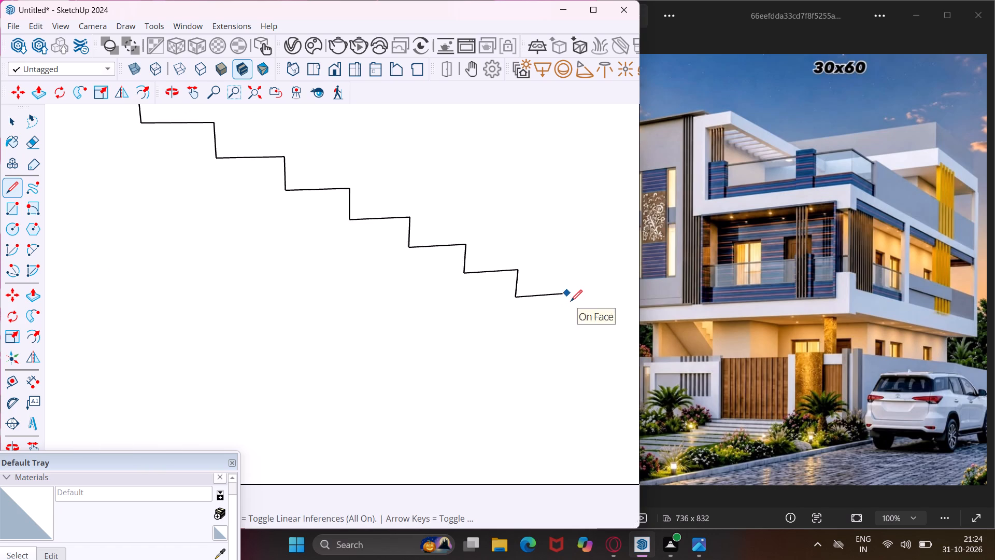
{"action": "scroll", "coordinate": [571, 301], "scroll_direction": "up", "scroll_amount": 3}
{"action": "type", "text": "6\""}
{"action": "key", "text": "Return"}
{"action": "scroll", "coordinate": [552, 317], "scroll_direction": "down", "scroll_amount": 4}
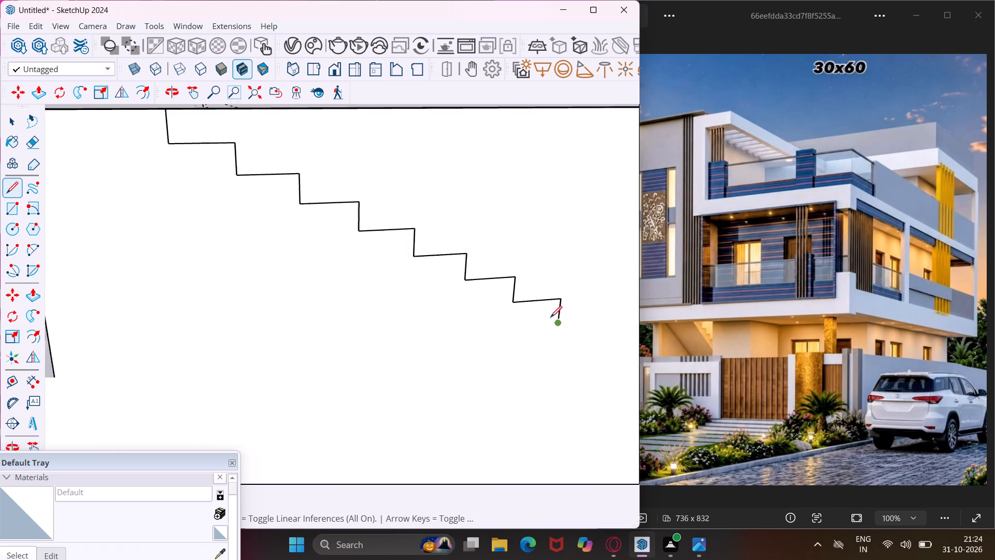
{"action": "scroll", "coordinate": [550, 317], "scroll_direction": "down", "scroll_amount": 6}
{"action": "middle_click_drag", "start_coordinate": [523, 315], "coordinate": [454, 302]}
{"action": "scroll", "coordinate": [449, 303], "scroll_direction": "down", "scroll_amount": 7}
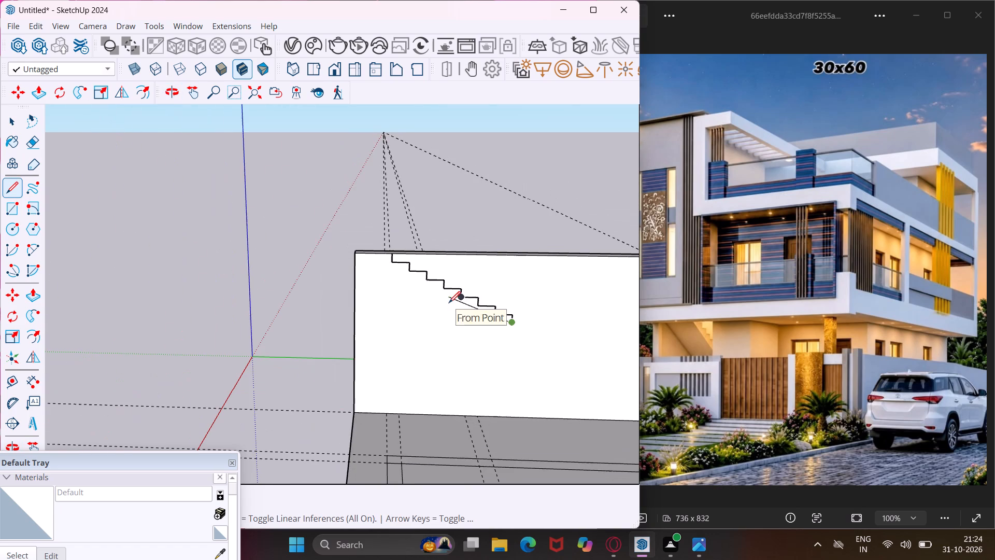
{"action": "scroll", "coordinate": [523, 324], "scroll_direction": "up", "scroll_amount": 7}
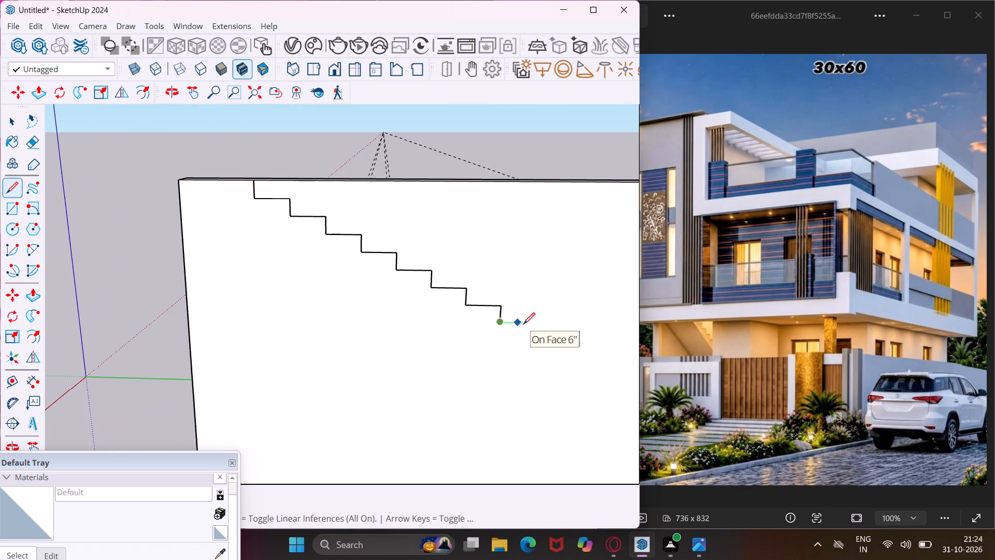
{"action": "type", "text": "1'"}
{"action": "key", "text": "Return"}
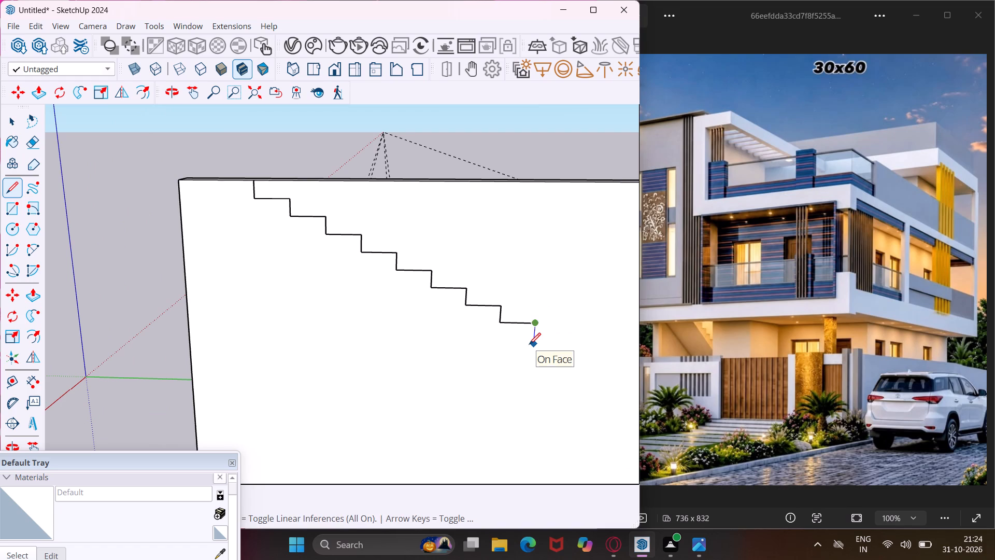
Add the ninth step to the stair profile with a 6" riser and a 1' tread.
{"action": "type", "text": "6\""}
{"action": "key", "text": "Return"}
{"action": "type", "text": "1'"}
{"action": "key", "text": "Return"}
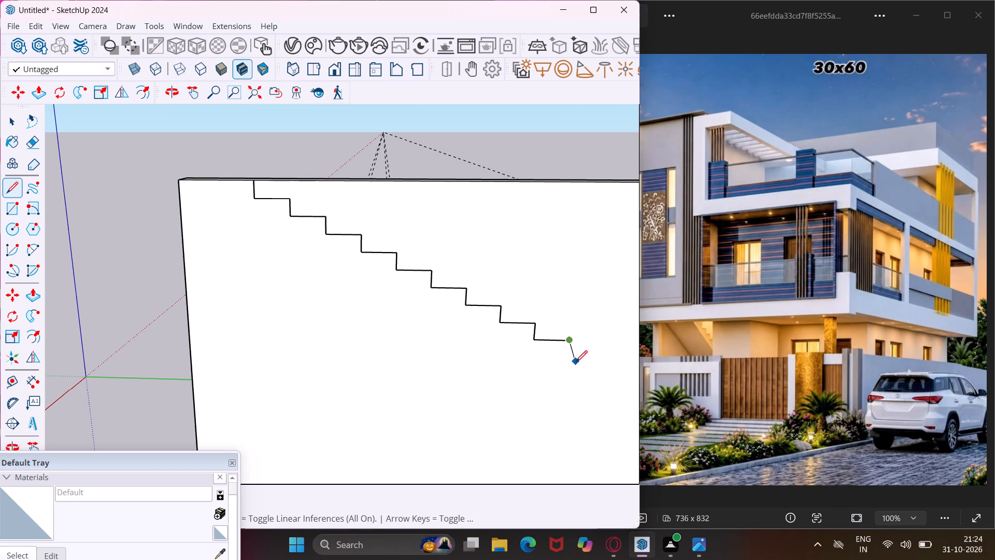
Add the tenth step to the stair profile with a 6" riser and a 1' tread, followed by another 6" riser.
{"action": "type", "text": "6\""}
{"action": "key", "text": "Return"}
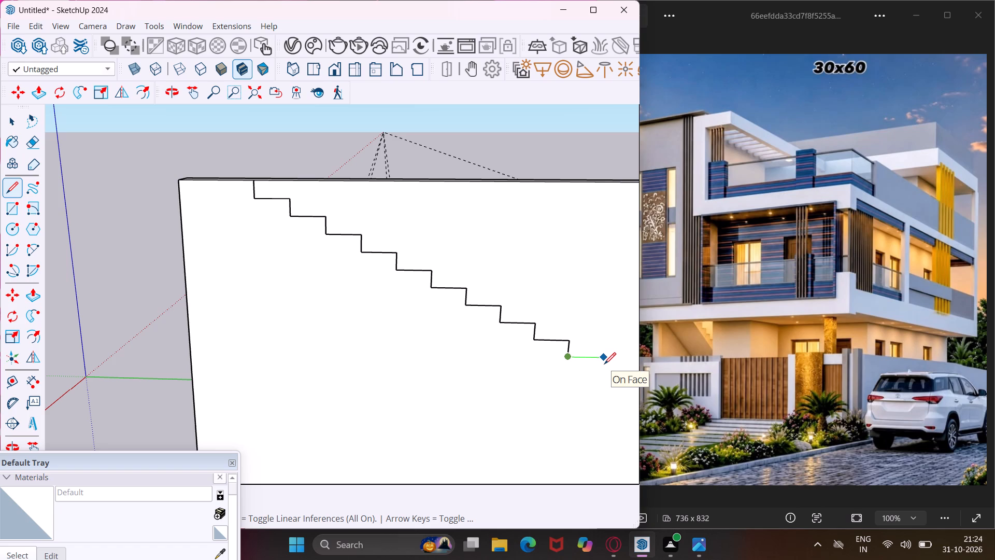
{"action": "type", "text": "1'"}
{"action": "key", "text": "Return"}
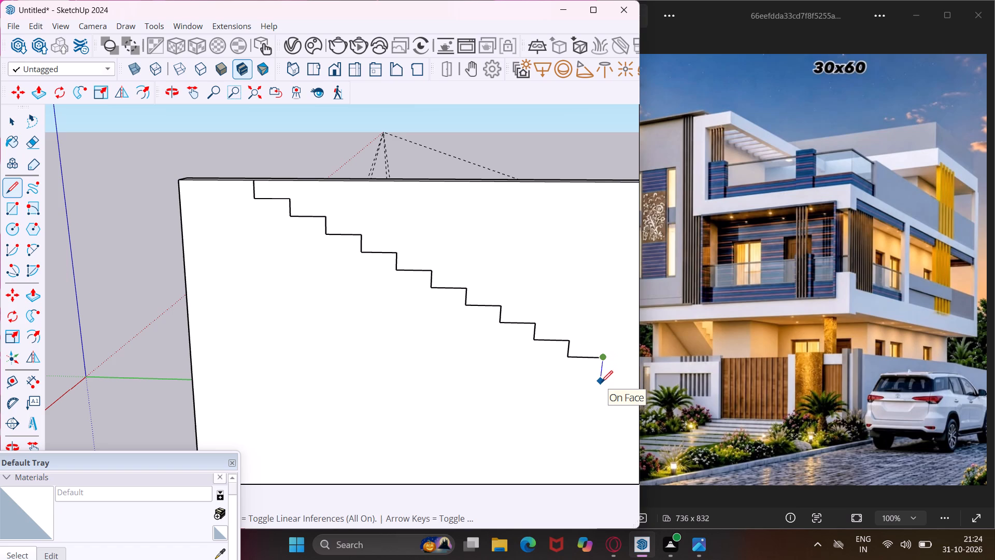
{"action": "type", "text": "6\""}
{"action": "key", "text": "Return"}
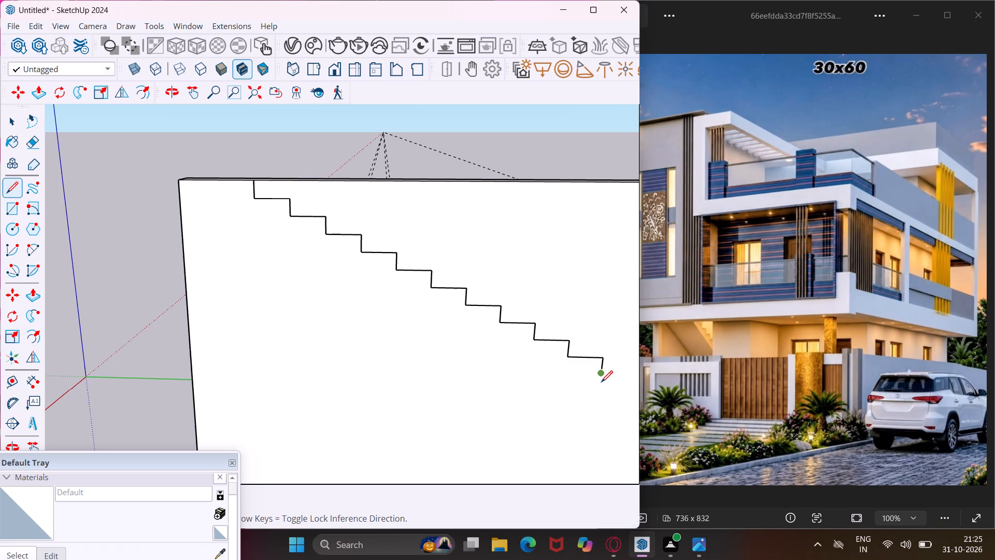
Undo all the riser and tread lines of the stair profile until the wall face is blank.
{"action": "key", "text": "ctrl+z"}
{"action": "key", "text": "ctrl+z"}
{"action": "key", "text": "ctrl+z"}
{"action": "key", "text": "ctrl+z"}
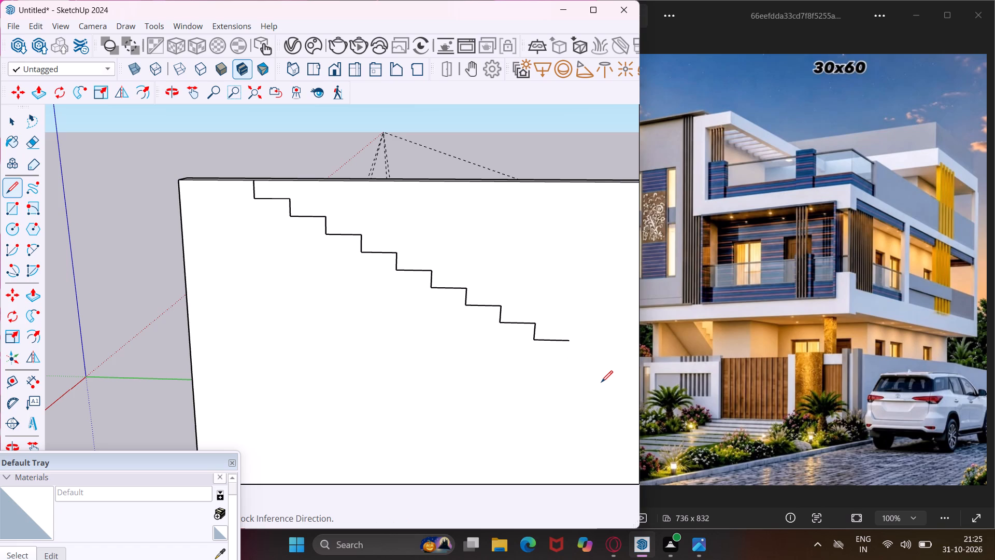
{"action": "key", "text": "ctrl+z"}
{"action": "key", "text": "ctrl+z"}
{"action": "key", "text": "ctrl+z"}
{"action": "key", "text": "ctrl+z"}
{"action": "key", "text": "ctrl+z"}
{"action": "key", "text": "ctrl+z"}
{"action": "key", "text": "ctrl+z"}
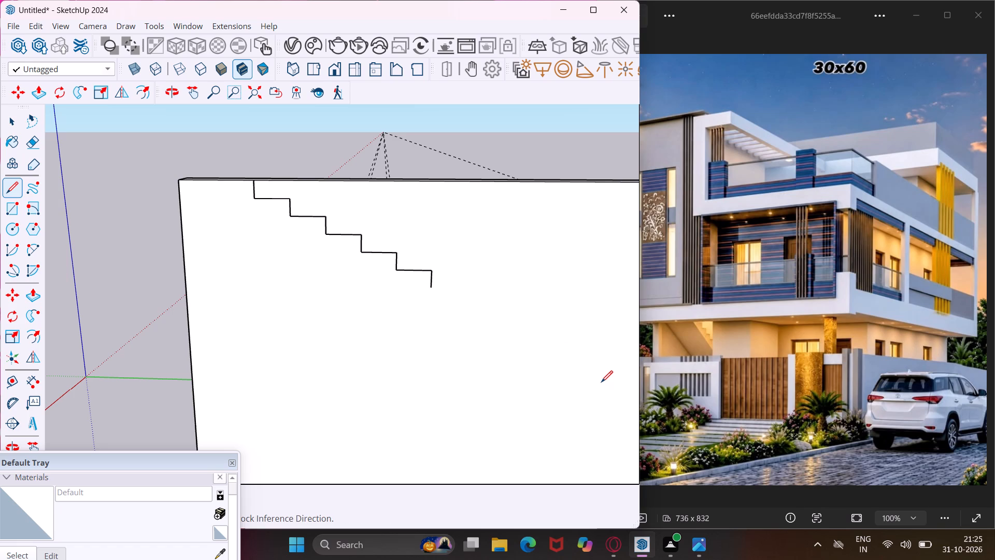
{"action": "key", "text": "ctrl+z"}
{"action": "key", "text": "ctrl+z"}
{"action": "key", "text": "ctrl+z"}
{"action": "key", "text": "ctrl+z"}
{"action": "key", "text": "ctrl+z"}
{"action": "key", "text": "ctrl+z"}
{"action": "key", "text": "ctrl+z"}
{"action": "key", "text": "ctrl+z"}
{"action": "key", "text": "ctrl+z"}
{"action": "key", "text": "ctrl+z"}
{"action": "key", "text": "ctrl+z"}
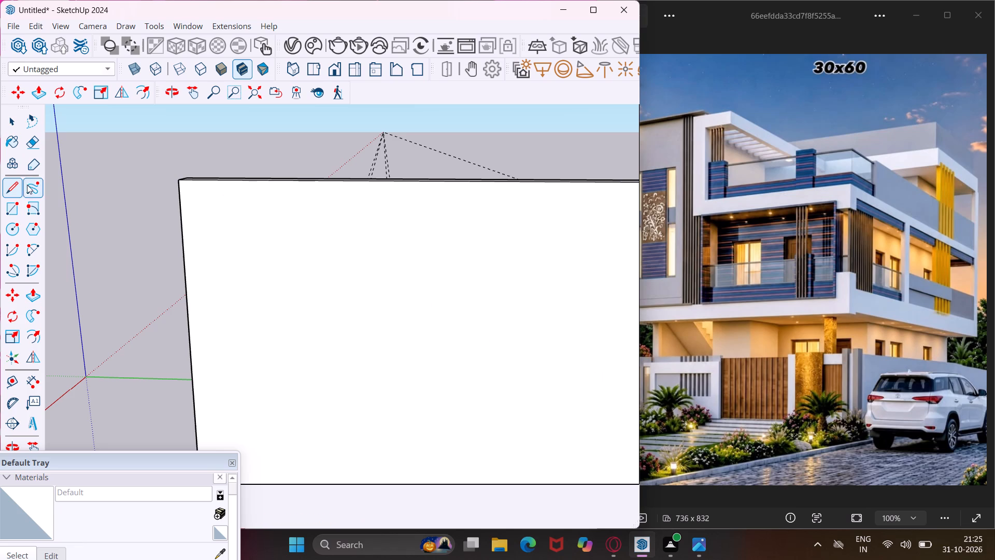
Draw a 6" riser down from the wall's top edge and a 1' tread along the green axis from its foot.
{"action": "left_click", "coordinate": [14, 192]}
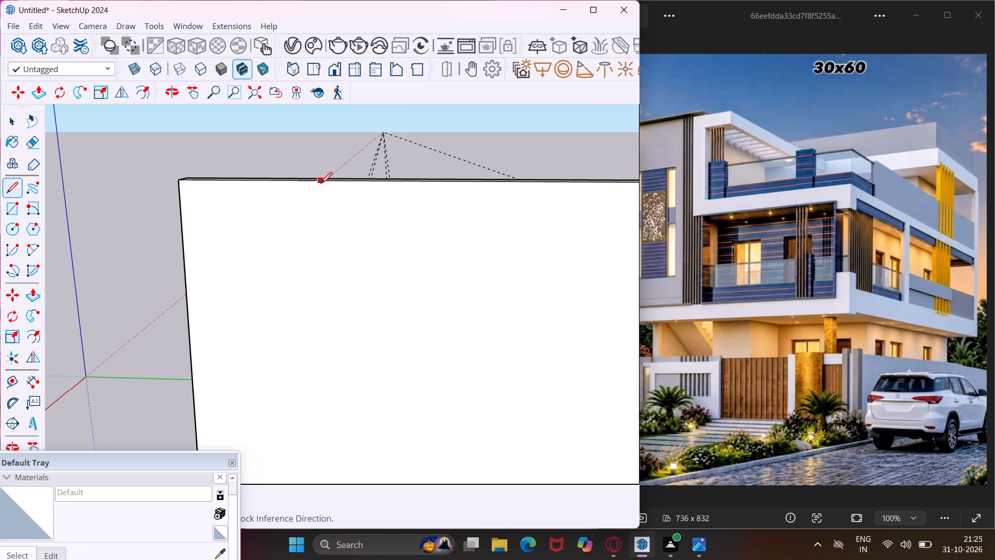
{"action": "left_click", "coordinate": [312, 184]}
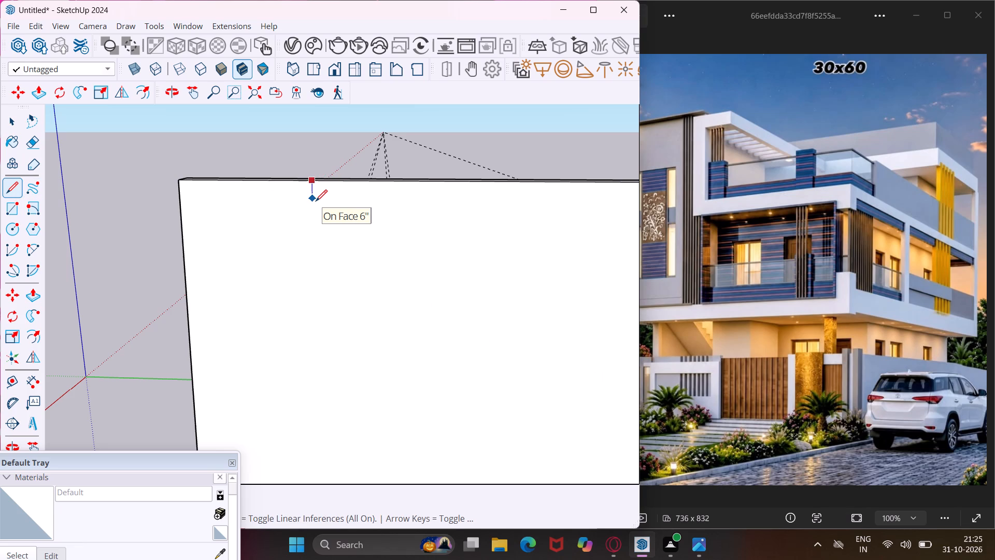
{"action": "left_click", "coordinate": [316, 201]}
{"action": "type", "text": "1'"}
{"action": "key", "text": "Return"}
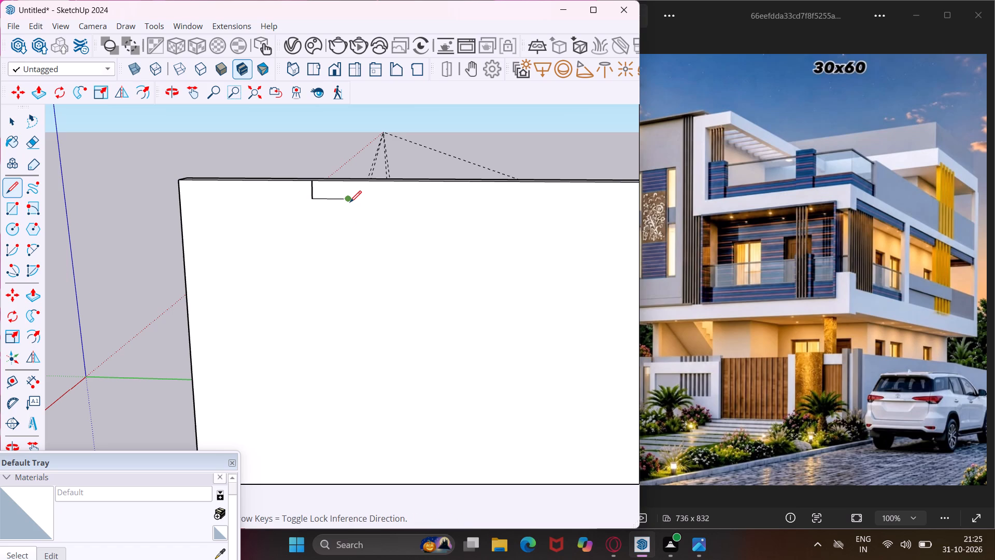
{"action": "key", "text": "Escape"}
Copy the riser and tread from the riser's top to the tread's end, and multiply the copy by 13 to array the stair.
{"action": "key", "text": "space"}
{"action": "left_click", "coordinate": [311, 190]}
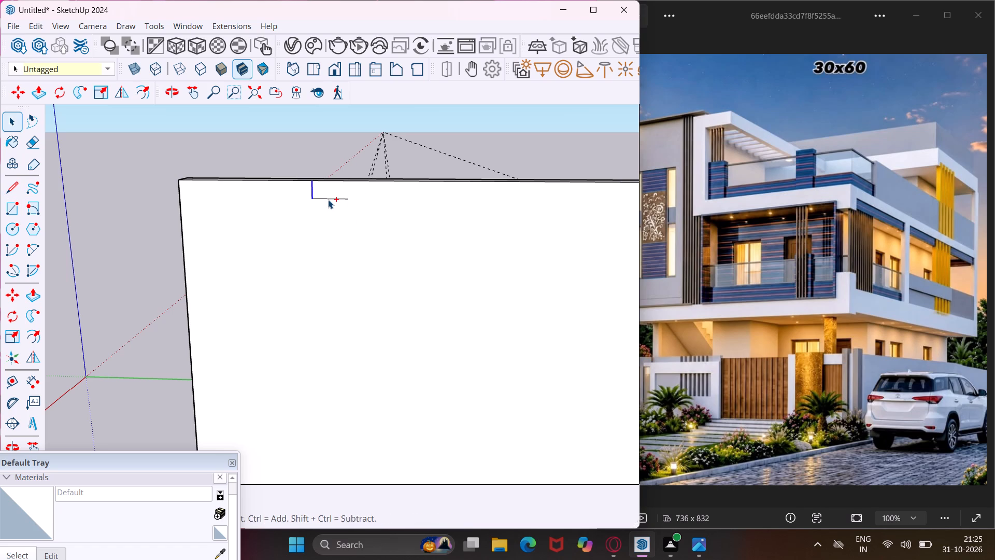
{"action": "left_click", "coordinate": [328, 200], "text": "ctrl"}
{"action": "key", "text": "m"}
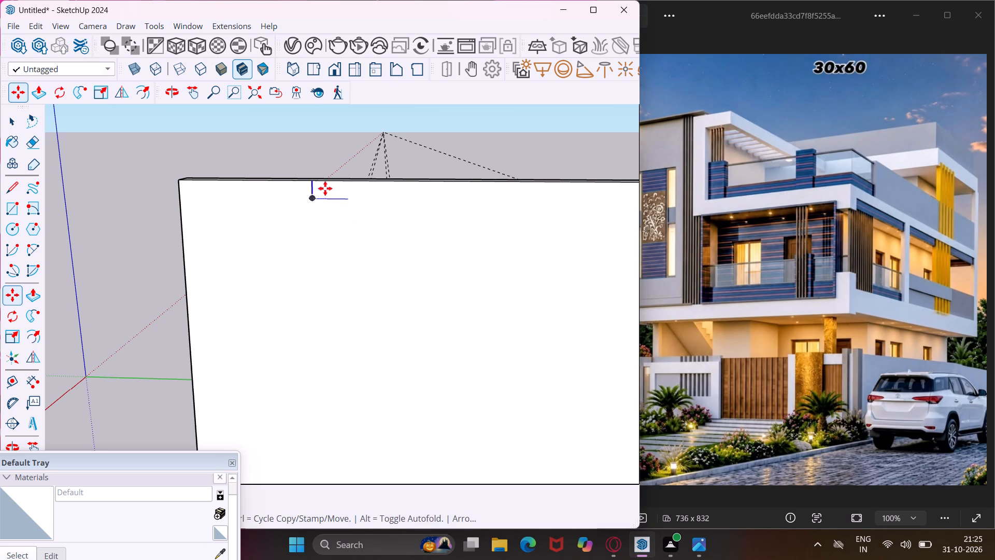
{"action": "left_click", "coordinate": [311, 180]}
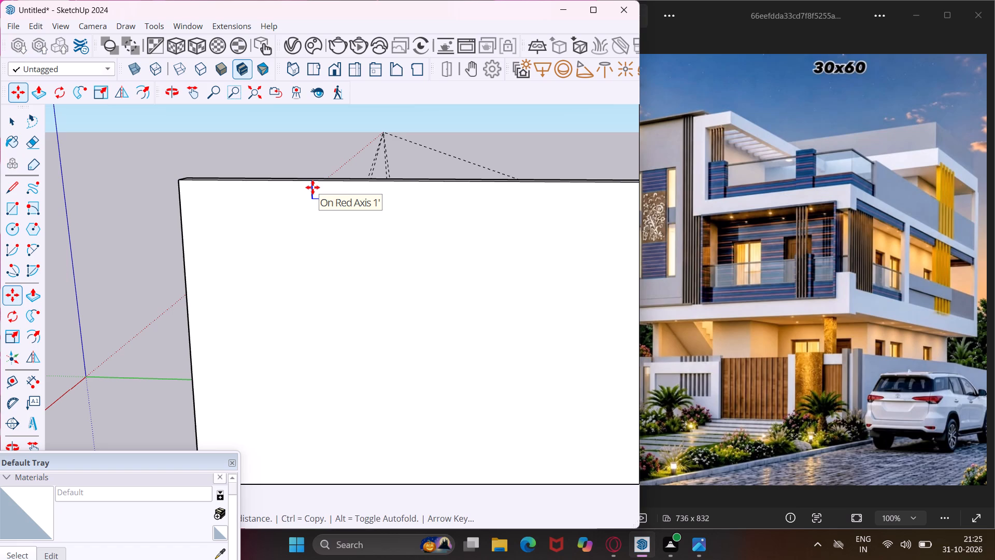
{"action": "left_click", "coordinate": [348, 197]}
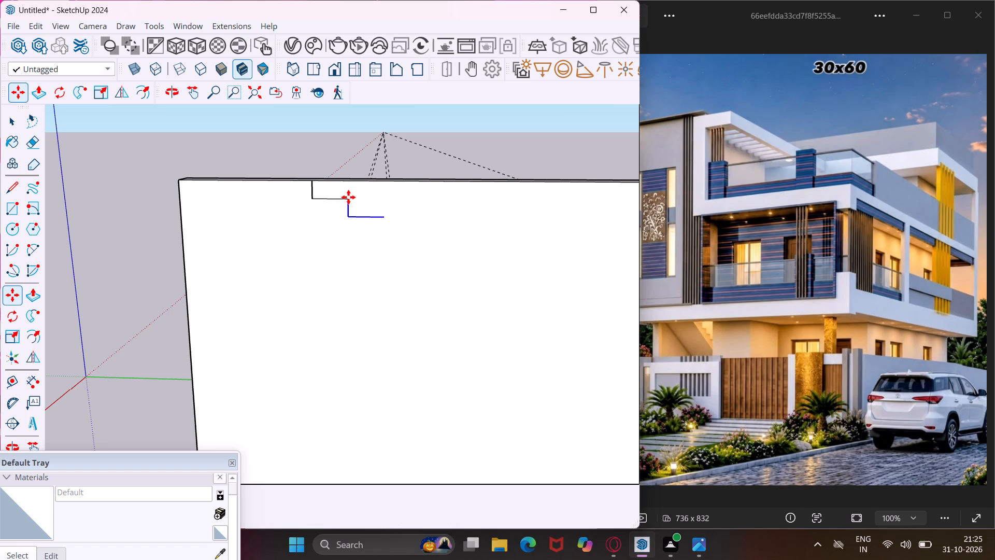
{"action": "key", "text": "asterisk"}
{"action": "key", "text": "1"}
{"action": "key", "text": "3"}
{"action": "key", "text": "Return"}
{"action": "scroll", "coordinate": [194, 262], "scroll_direction": "down", "scroll_amount": 6}
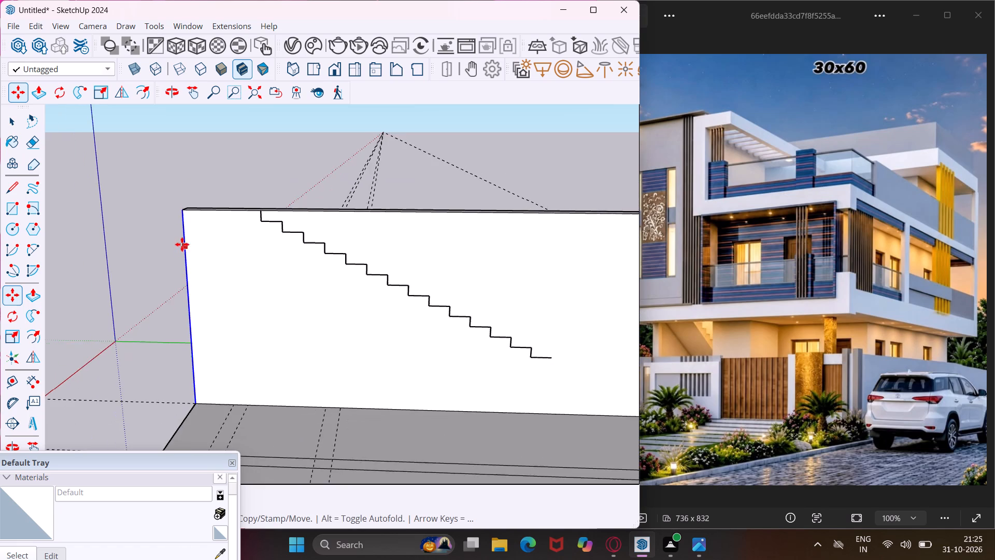
{"action": "scroll", "coordinate": [172, 225], "scroll_direction": "down", "scroll_amount": 3}
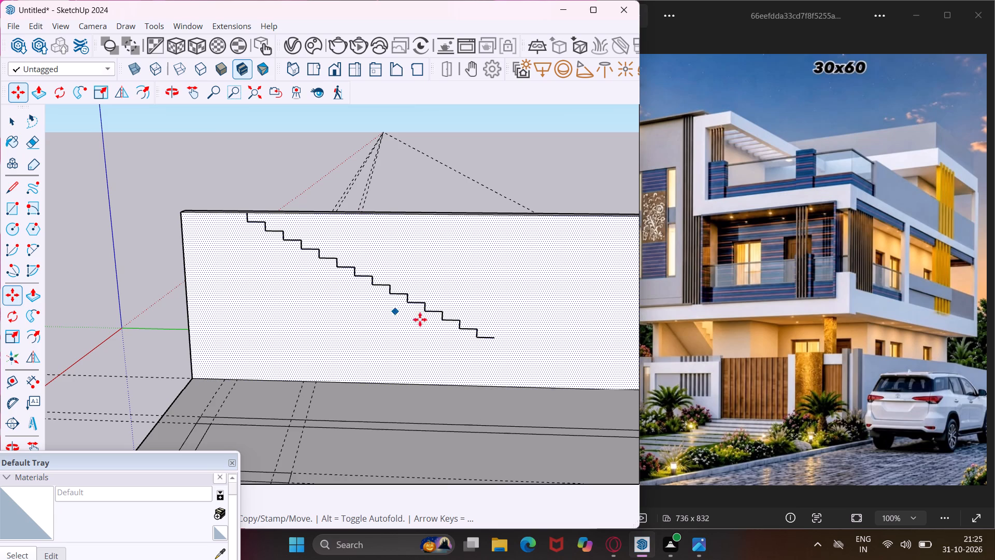
{"action": "key", "text": "Escape"}
{"action": "key", "text": "space"}
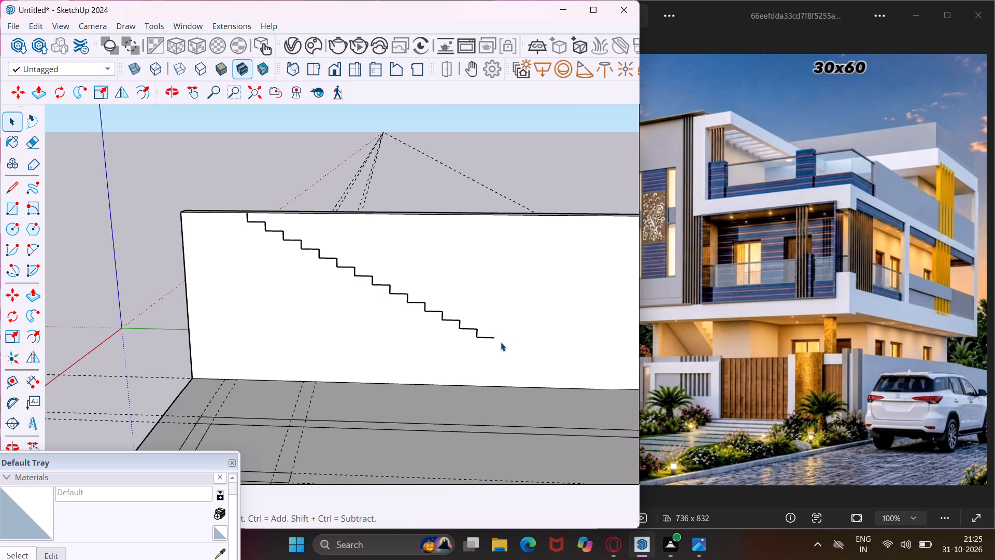
Extend the lower end of the stair profile with two more steps, each with a 6" riser and a 1' tread.
{"action": "scroll", "coordinate": [501, 342], "scroll_direction": "up", "scroll_amount": 8}
{"action": "scroll", "coordinate": [434, 332], "scroll_direction": "down", "scroll_amount": 4}
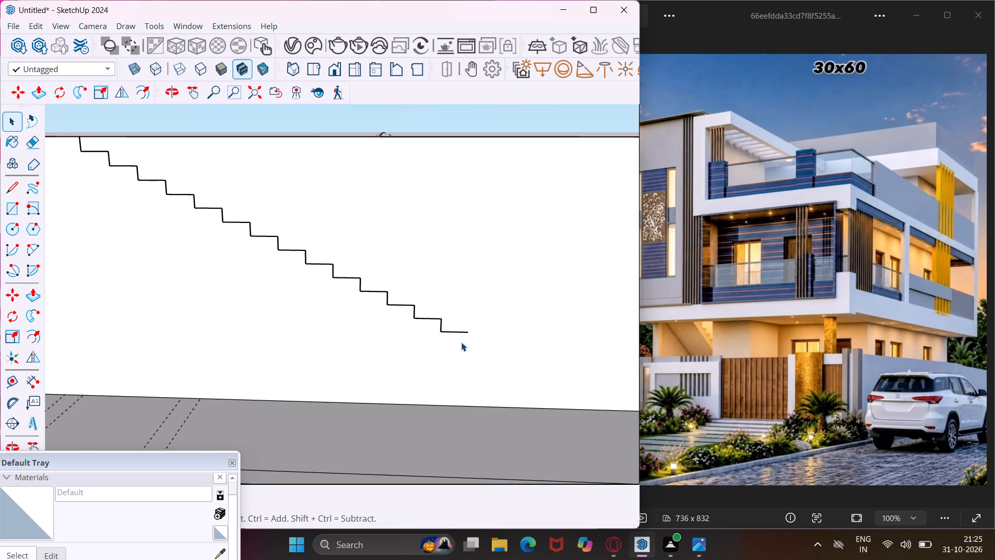
{"action": "key", "text": "l"}
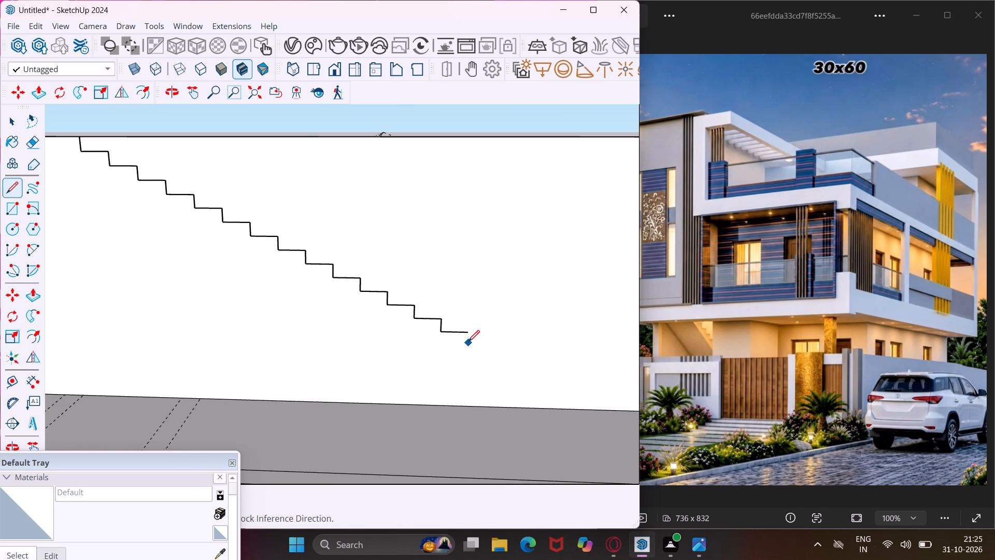
{"action": "scroll", "coordinate": [464, 335], "scroll_direction": "up", "scroll_amount": 3}
{"action": "left_click", "coordinate": [471, 330]}
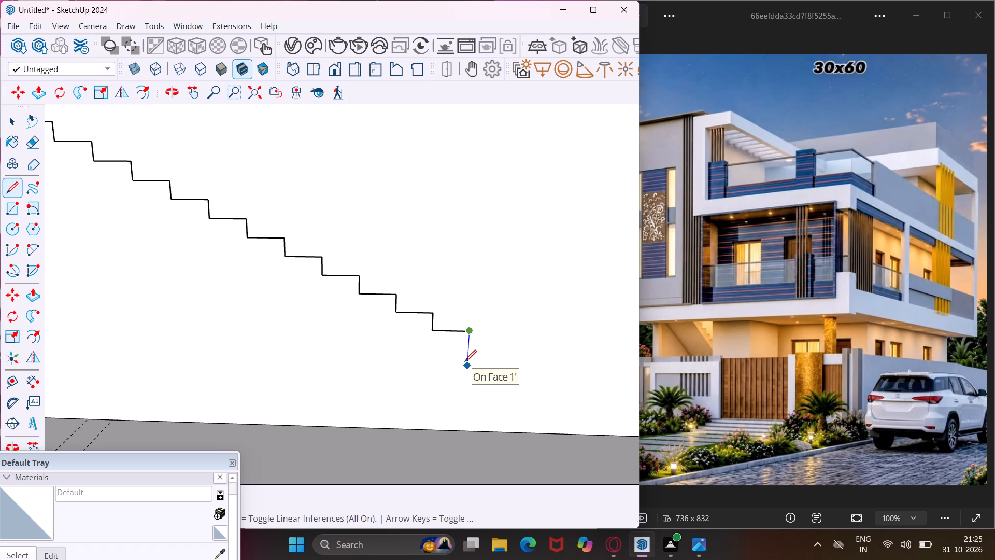
{"action": "type", "text": "6\""}
{"action": "key", "text": "Return"}
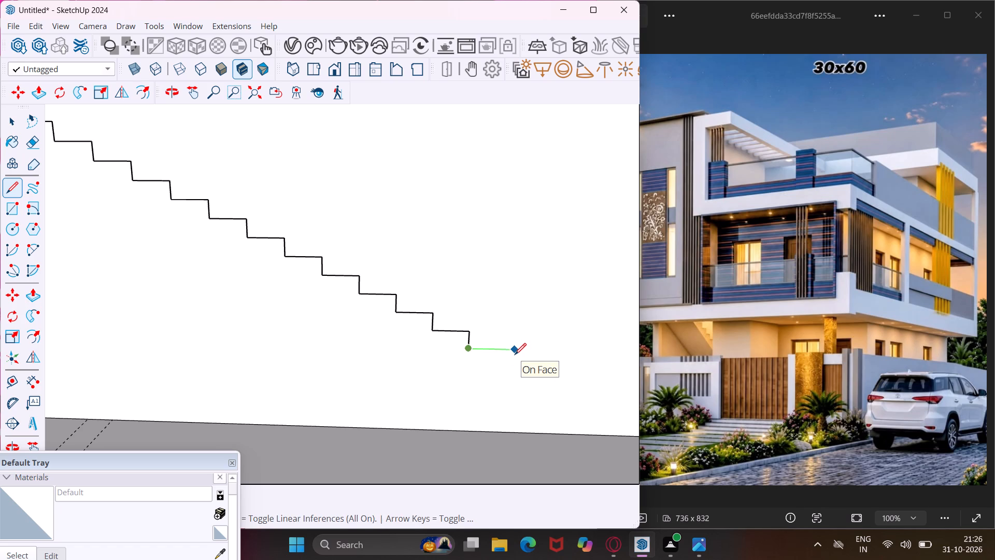
{"action": "type", "text": "1'"}
{"action": "key", "text": "Return"}
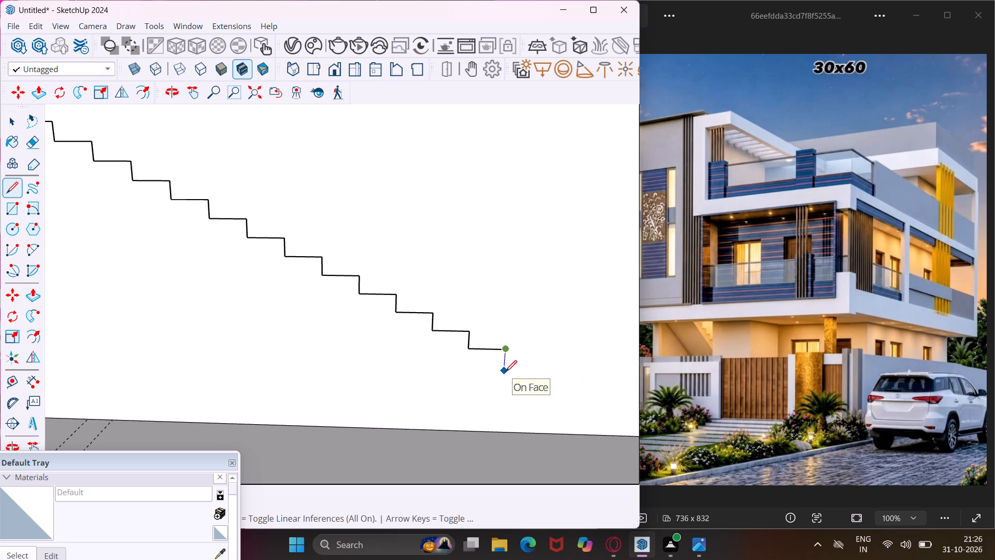
{"action": "type", "text": "6\""}
{"action": "key", "text": "Return"}
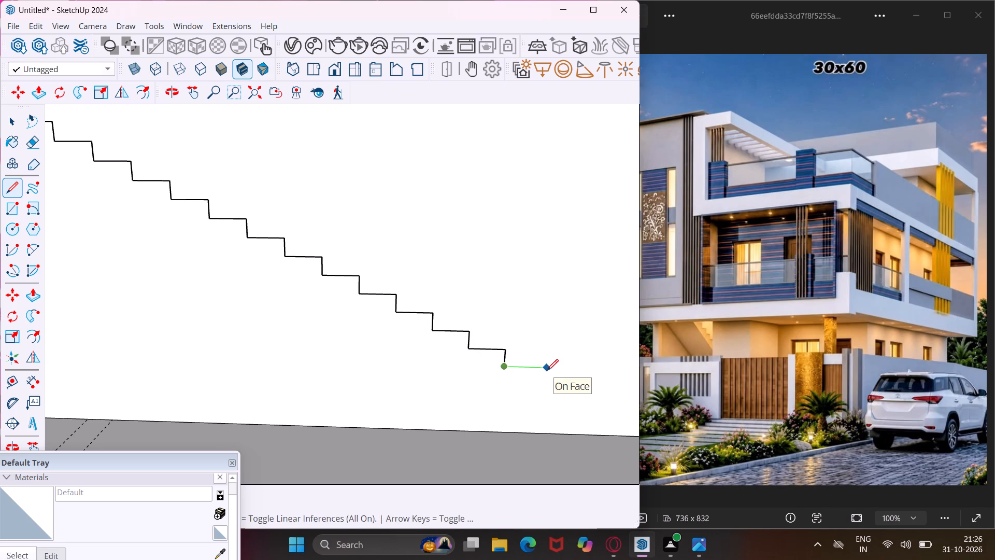
{"action": "type", "text": "1'"}
{"action": "key", "text": "Return"}
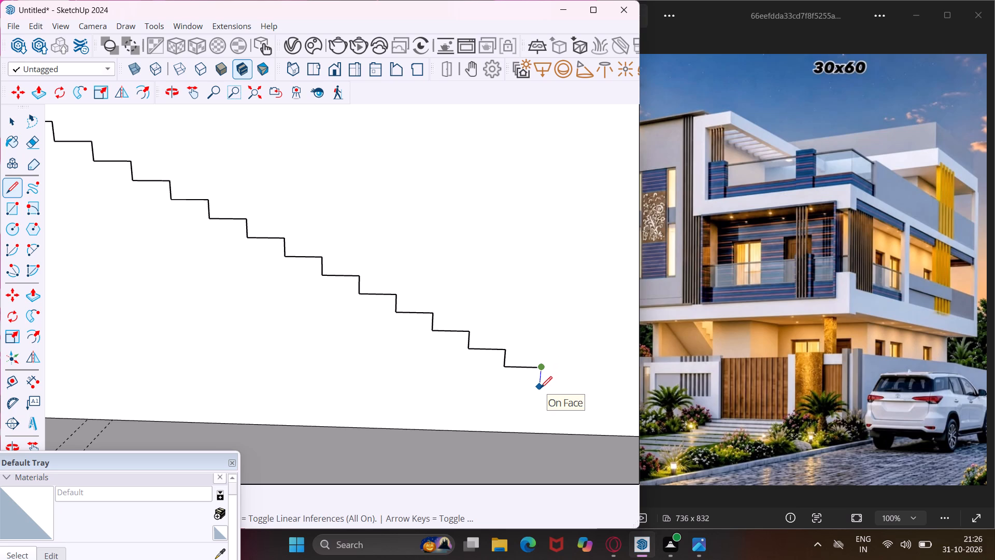
Add two further steps at the profile's lower end, each with a 6" riser and a 1' tread along the green axis.
{"action": "key", "text": "6"}
{"action": "key", "text": "shift+quotedbl"}
{"action": "key", "text": "Return"}
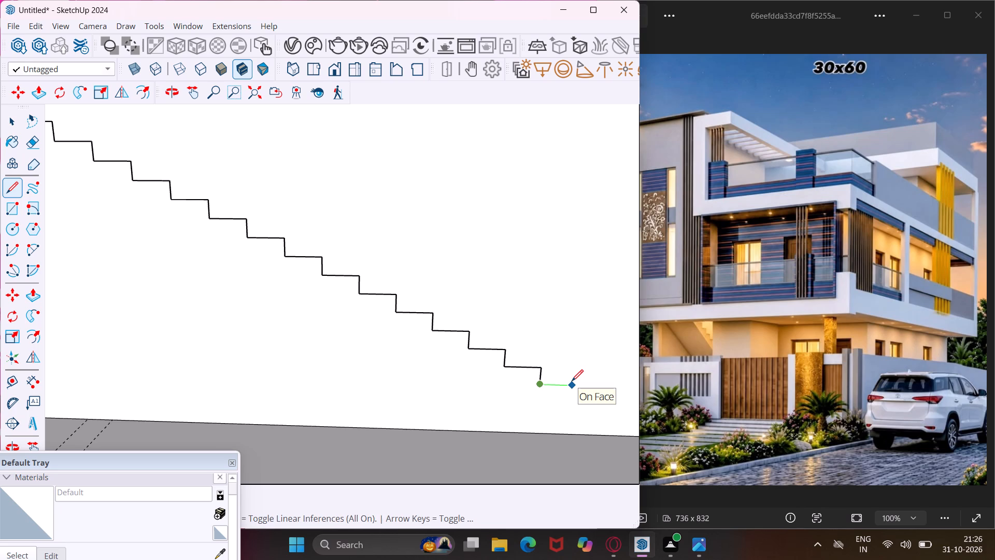
{"action": "type", "text": "1'"}
{"action": "key", "text": "Return"}
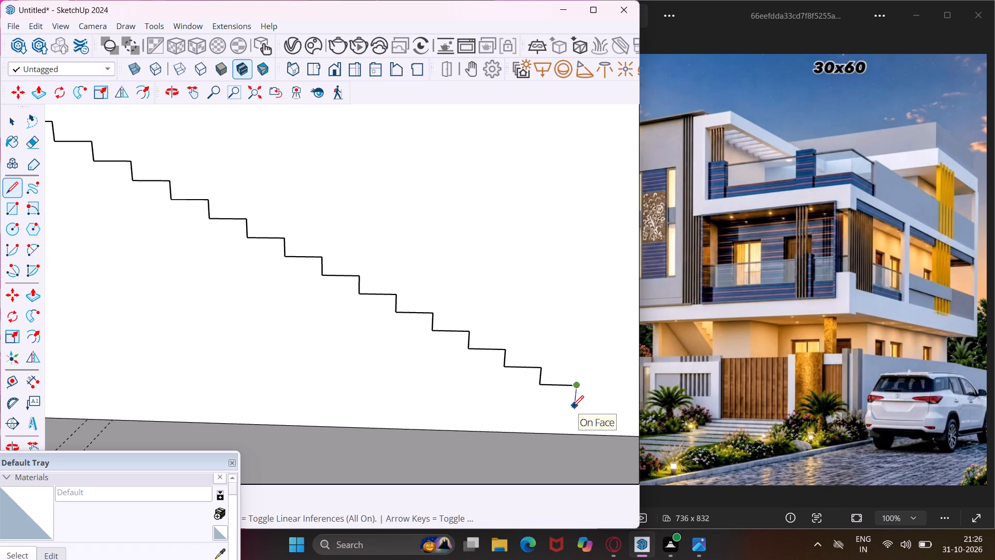
{"action": "key", "text": "6"}
{"action": "key", "text": "shift+quotedbl"}
{"action": "key", "text": "Return"}
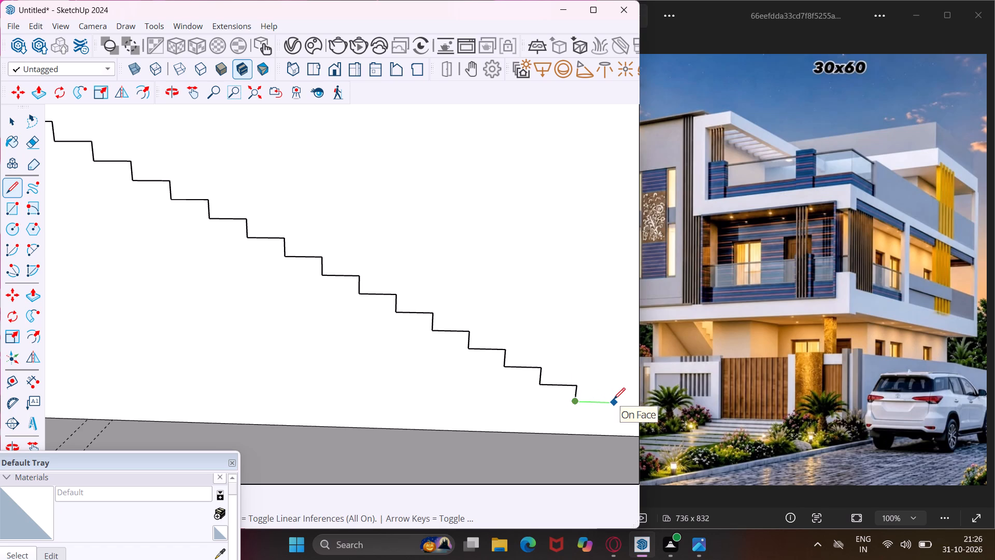
{"action": "type", "text": "1'"}
{"action": "key", "text": "Return"}
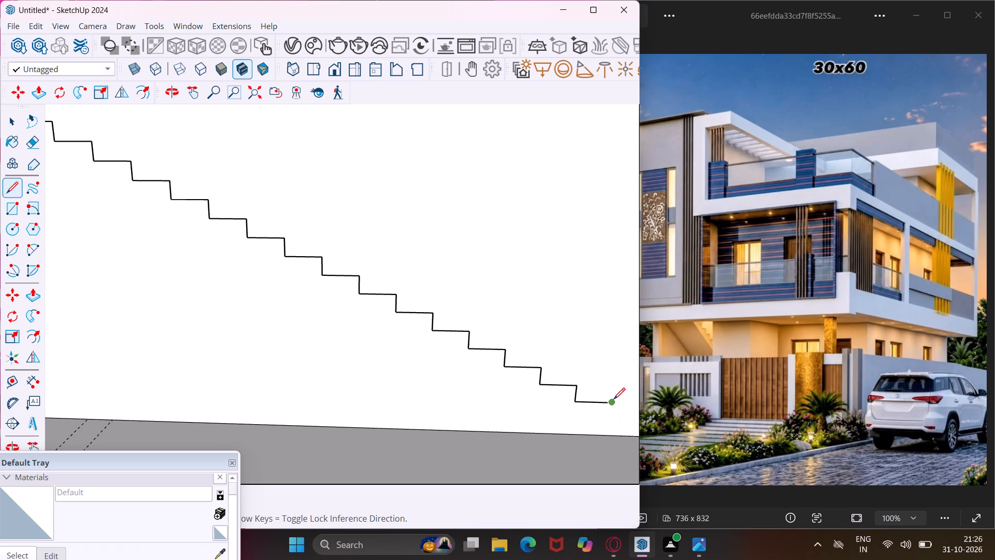
Draw the closing line from the last tread's end down to the wall's bottom edge.
{"action": "left_click", "coordinate": [609, 438]}
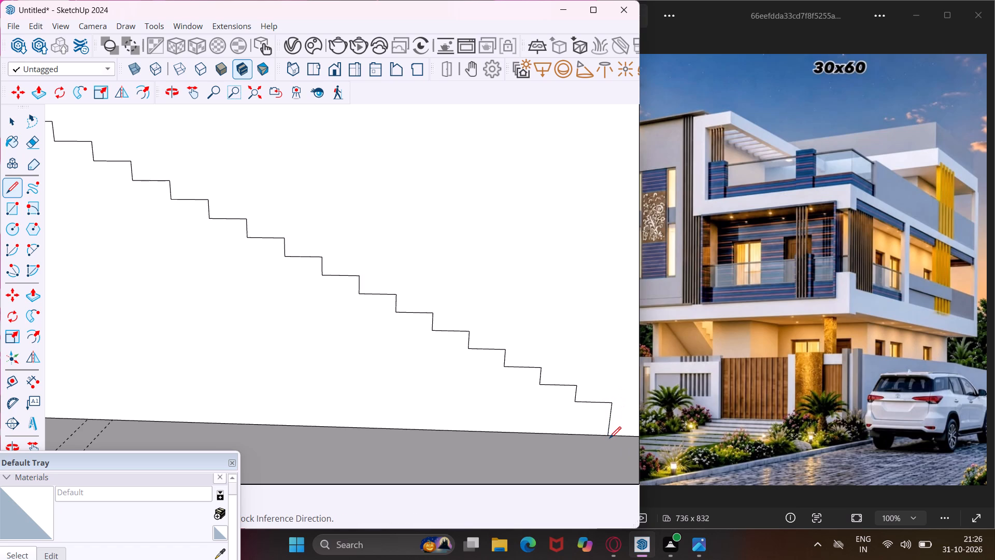
Close the stair profile with a 1' line along the wall's bottom edge and a sloping underside line up to its top edge.
{"action": "left_click", "coordinate": [607, 437]}
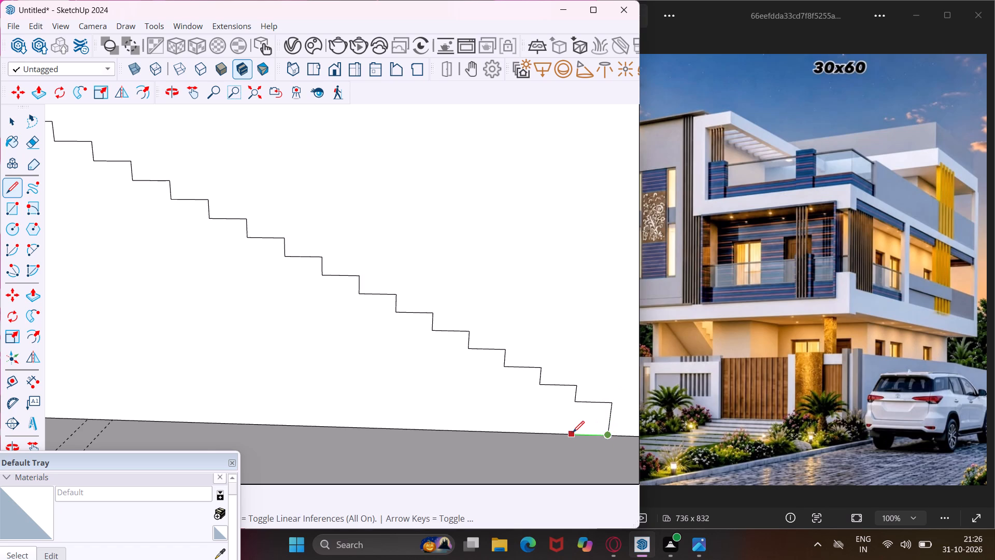
{"action": "type", "text": "1'"}
{"action": "key", "text": "Return"}
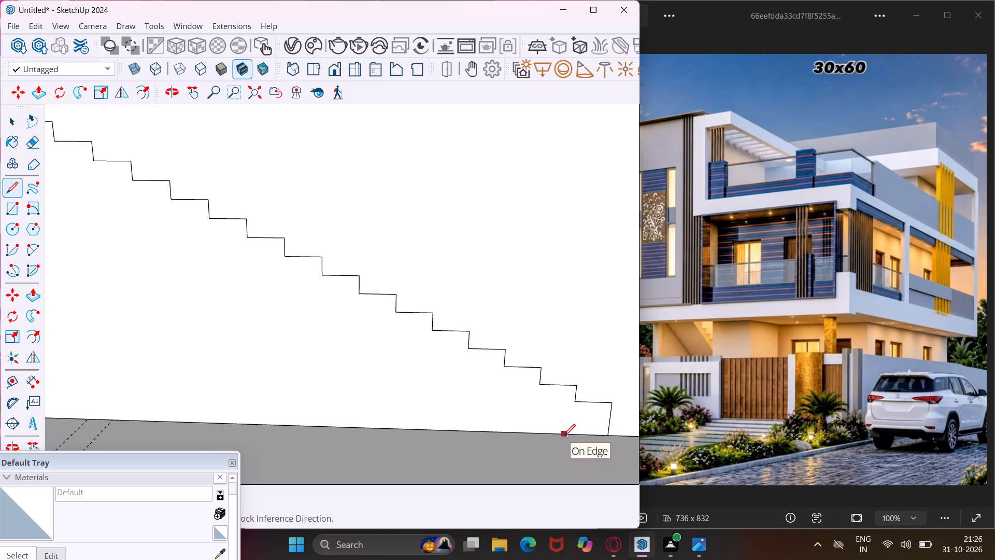
{"action": "left_click", "coordinate": [573, 435]}
{"action": "scroll", "coordinate": [467, 403], "scroll_direction": "down", "scroll_amount": 5}
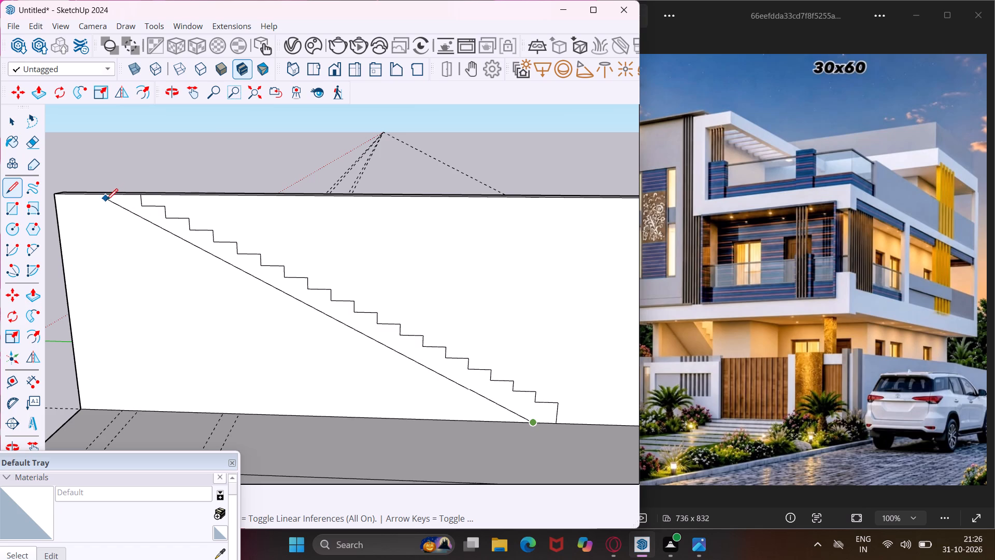
{"action": "left_click", "coordinate": [103, 195]}
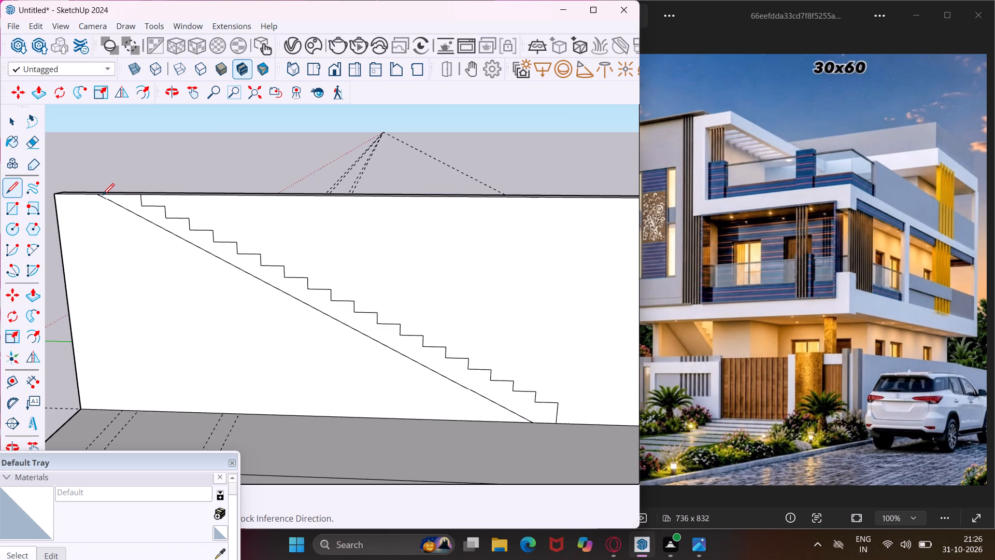
{"action": "key", "text": "Escape"}
{"action": "key", "text": "space"}
Push/Pull the closed stair profile face 4' out from the wall.
{"action": "scroll", "coordinate": [122, 199], "scroll_direction": "up", "scroll_amount": 4}
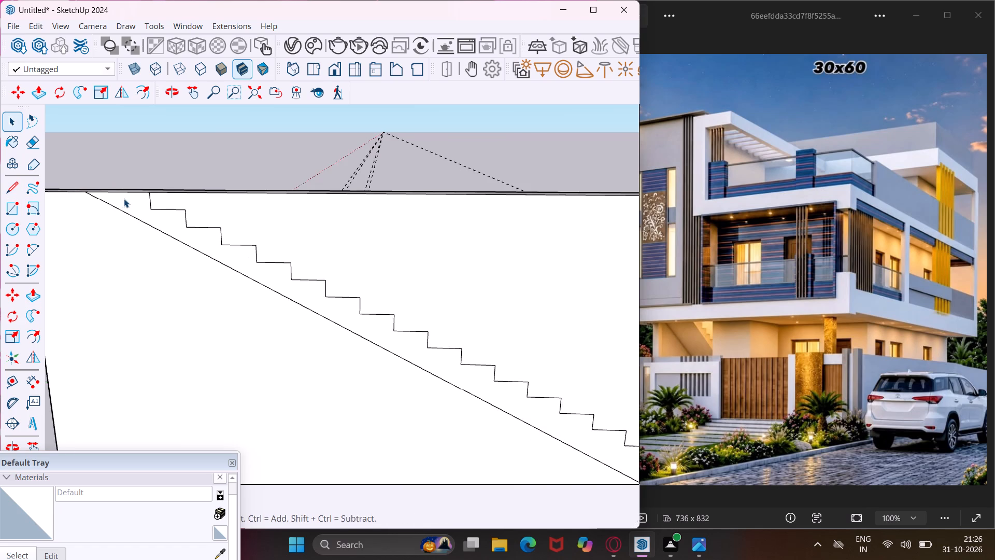
{"action": "scroll", "coordinate": [124, 199], "scroll_direction": "up", "scroll_amount": 2}
{"action": "left_click", "coordinate": [124, 199]}
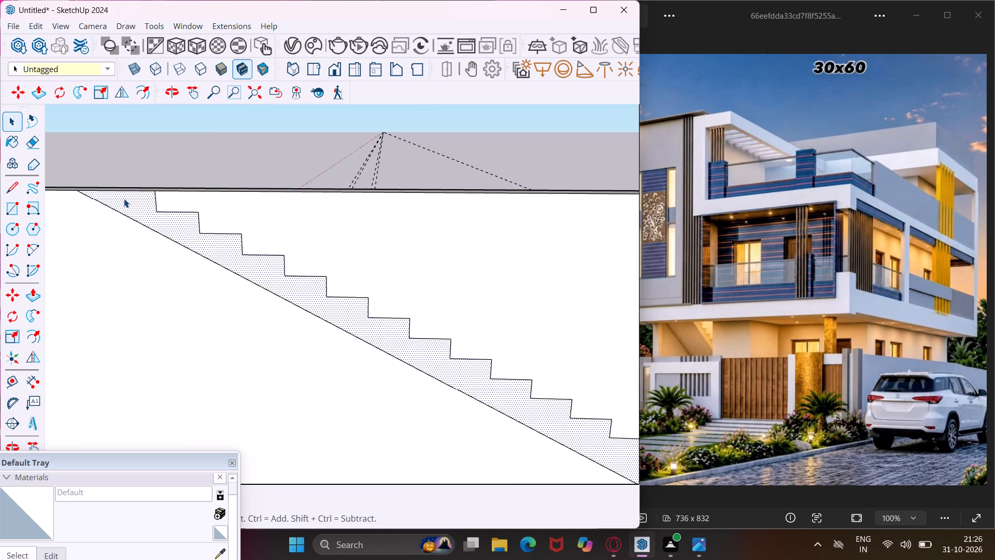
{"action": "key", "text": "p"}
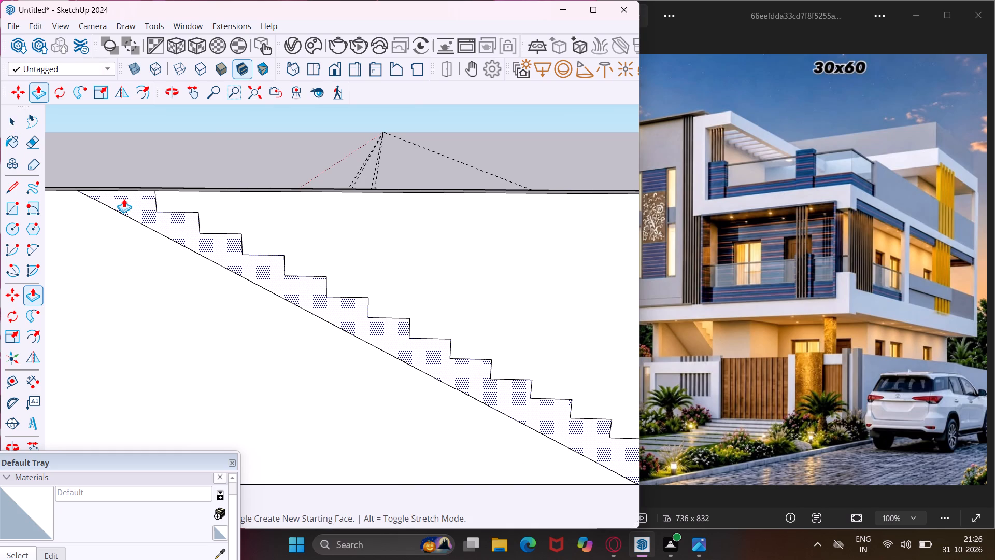
{"action": "left_click", "coordinate": [124, 199]}
{"action": "middle_click_drag", "start_coordinate": [136, 207], "coordinate": [338, 276]}
{"action": "scroll", "coordinate": [338, 276], "scroll_direction": "down", "scroll_amount": 4}
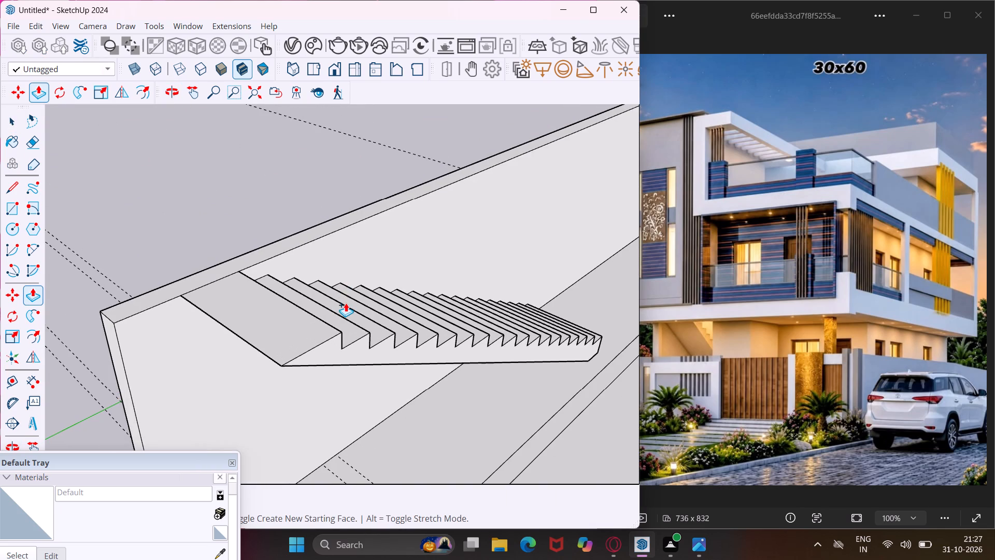
{"action": "middle_click_drag", "start_coordinate": [346, 303], "coordinate": [375, 242]}
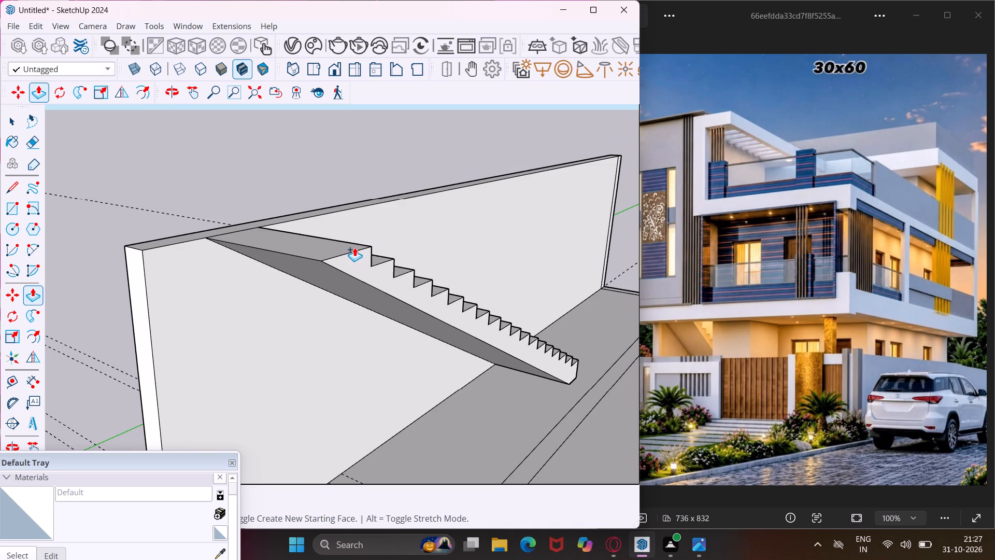
{"action": "type", "text": "4'"}
{"action": "key", "text": "Return"}
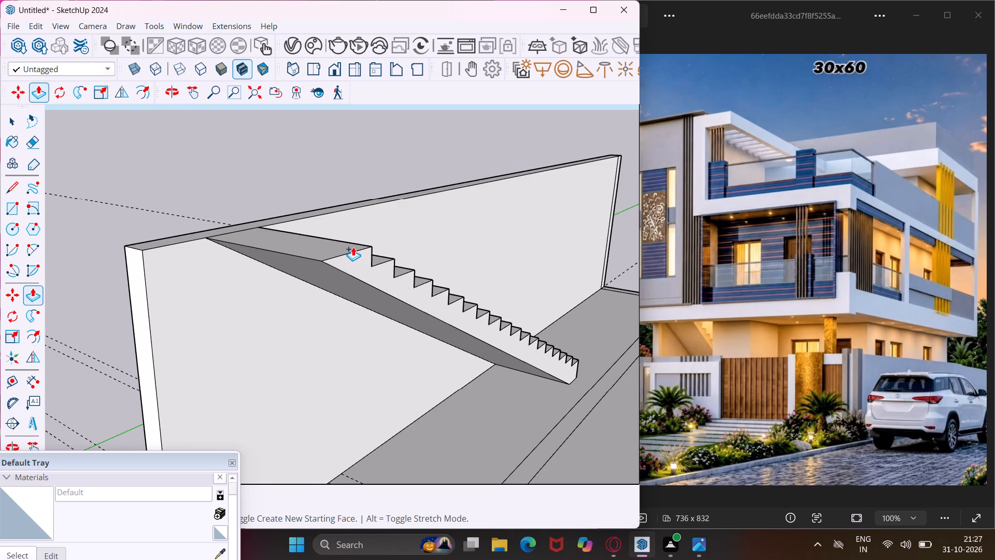
{"action": "scroll", "coordinate": [285, 222], "scroll_direction": "down", "scroll_amount": 5}
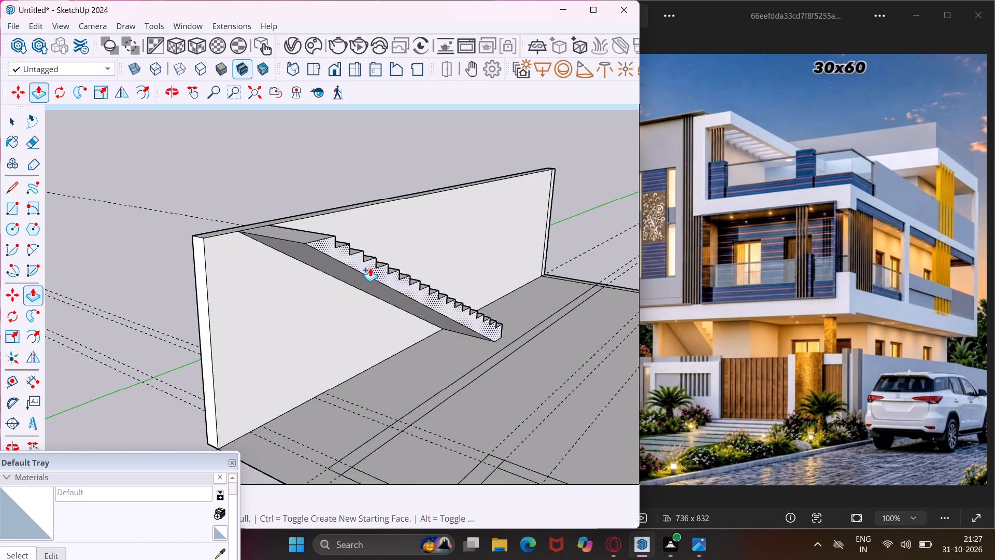
{"action": "key", "text": "Escape"}
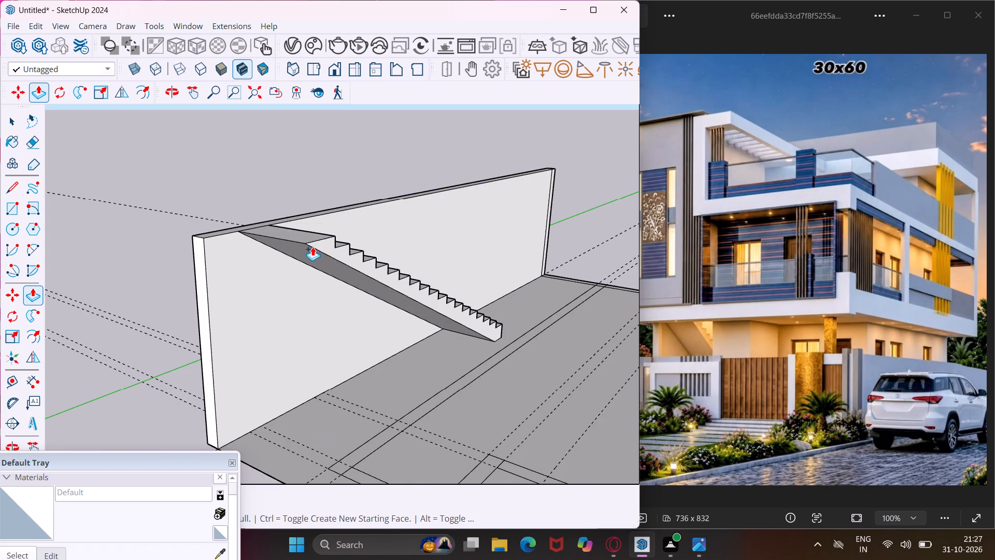
{"action": "key", "text": "space"}
Push/Pull the long wall strip beside the stair up 10'.
{"action": "scroll", "coordinate": [281, 234], "scroll_direction": "down", "scroll_amount": 6}
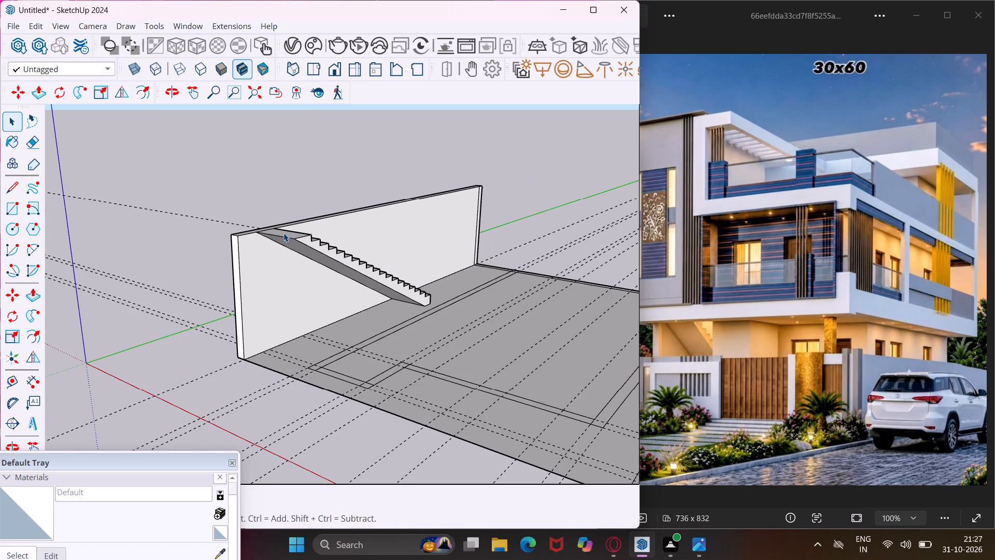
{"action": "middle_click_drag", "start_coordinate": [344, 341], "coordinate": [345, 363]}
{"action": "scroll", "coordinate": [345, 363], "scroll_direction": "up", "scroll_amount": 9}
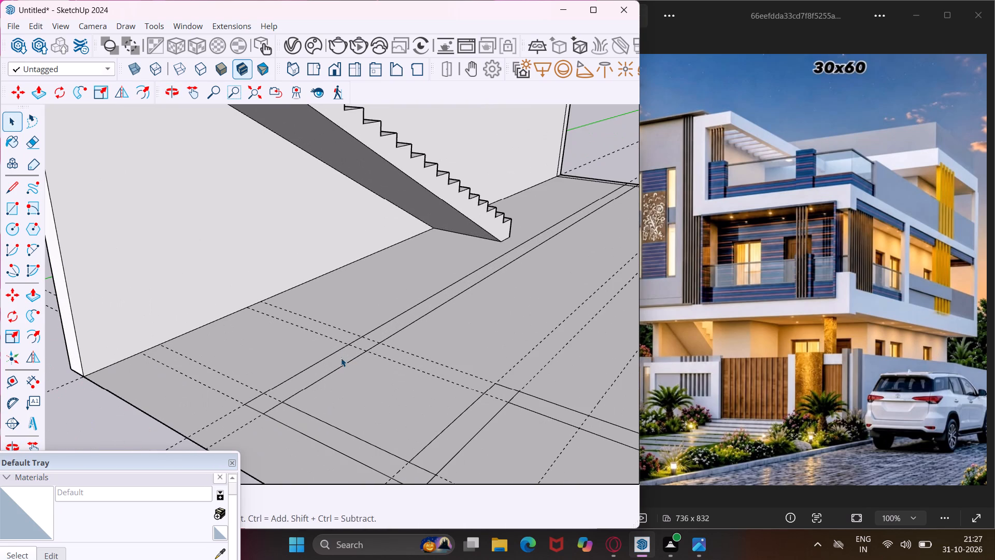
{"action": "left_click", "coordinate": [339, 353]}
{"action": "left_click", "coordinate": [342, 355]}
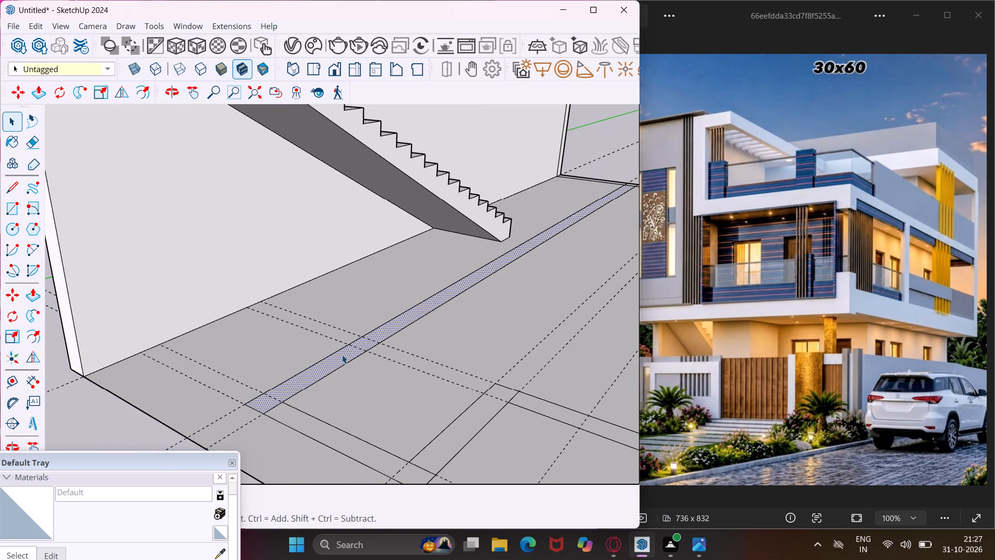
{"action": "key", "text": "p"}
{"action": "left_click", "coordinate": [342, 355]}
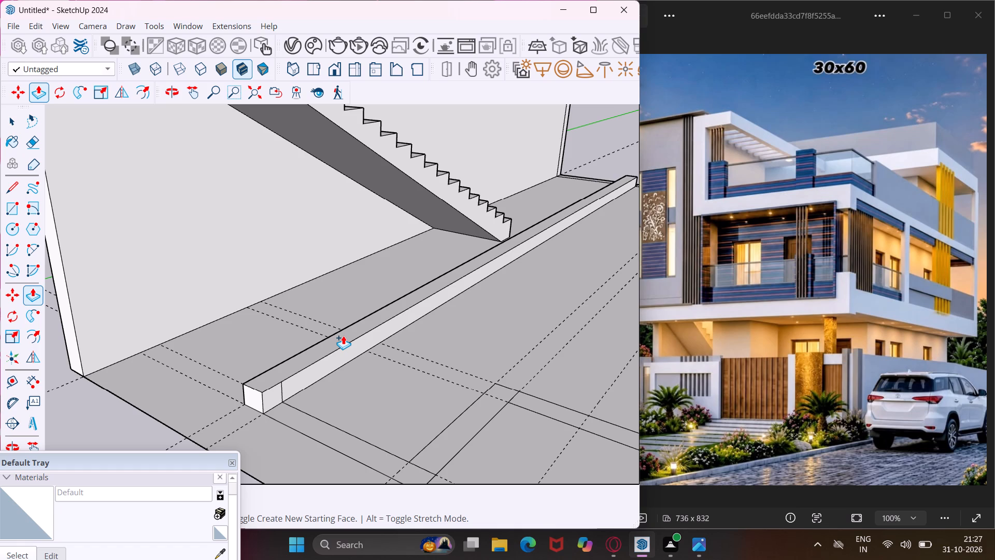
{"action": "type", "text": "10'"}
{"action": "key", "text": "Return"}
{"action": "scroll", "coordinate": [336, 336], "scroll_direction": "down", "scroll_amount": 4}
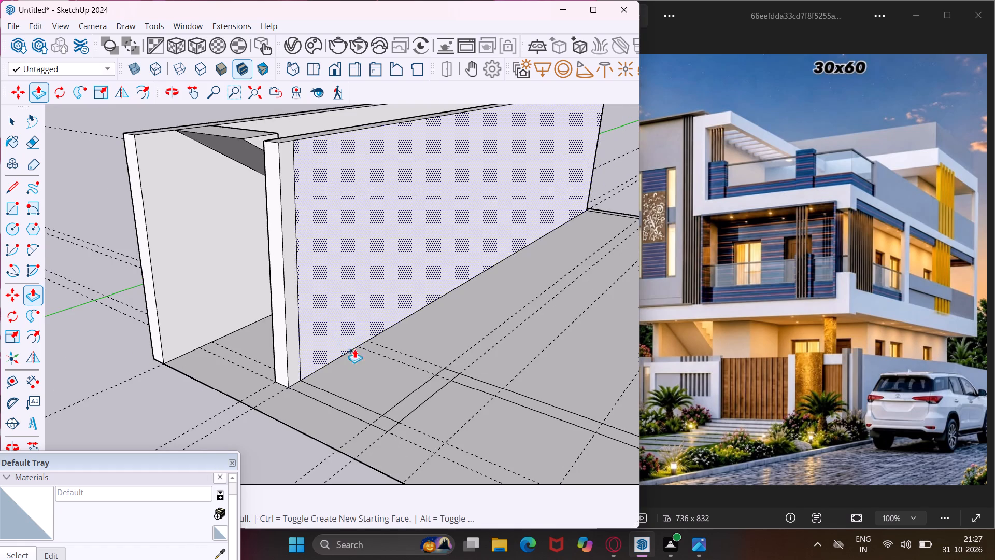
Repeat the 10' pull on the short front wall strip and on the return strip running back from its corner.
{"action": "scroll", "coordinate": [366, 419], "scroll_direction": "up", "scroll_amount": 4}
{"action": "double_click", "coordinate": [368, 418]}
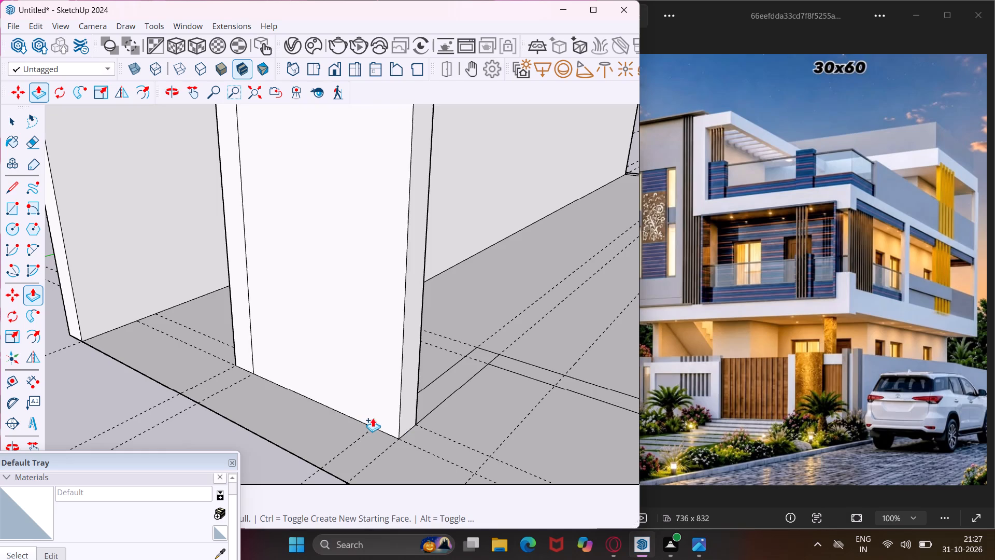
{"action": "double_click", "coordinate": [430, 401]}
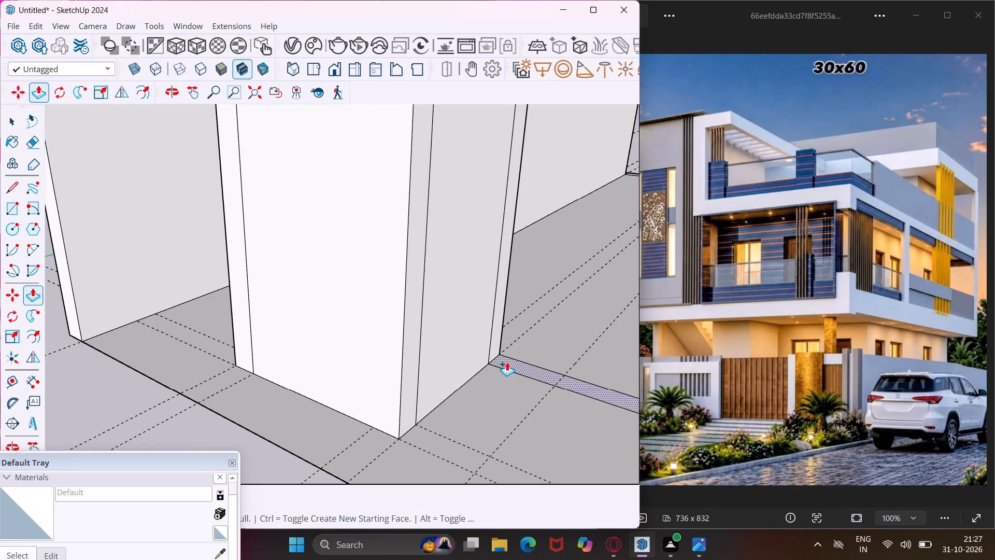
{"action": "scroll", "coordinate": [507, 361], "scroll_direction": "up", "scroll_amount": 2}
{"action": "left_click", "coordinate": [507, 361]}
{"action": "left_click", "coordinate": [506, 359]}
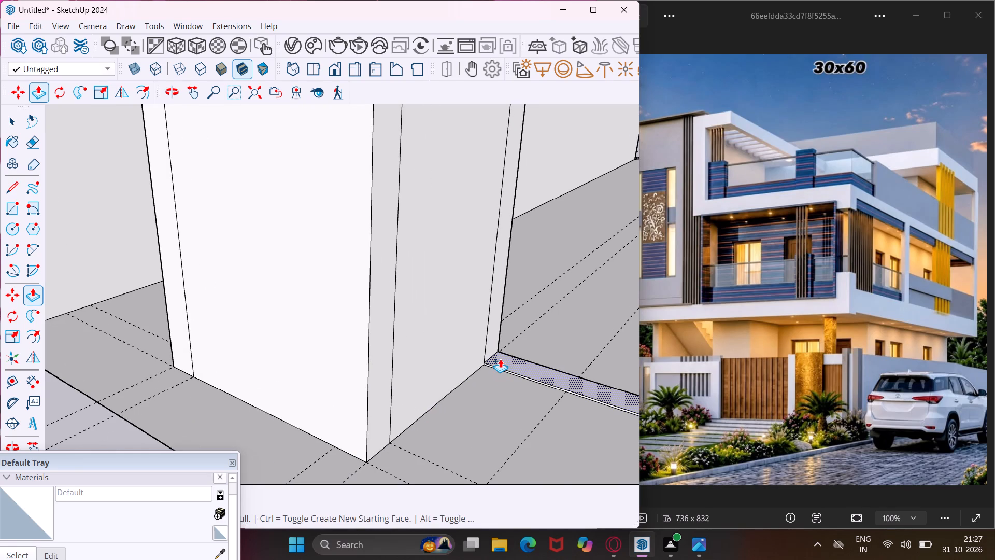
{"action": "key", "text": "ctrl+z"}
Push/Pull the recessed front wall strip up to the top corner of the adjoining wall.
{"action": "left_click", "coordinate": [507, 358]}
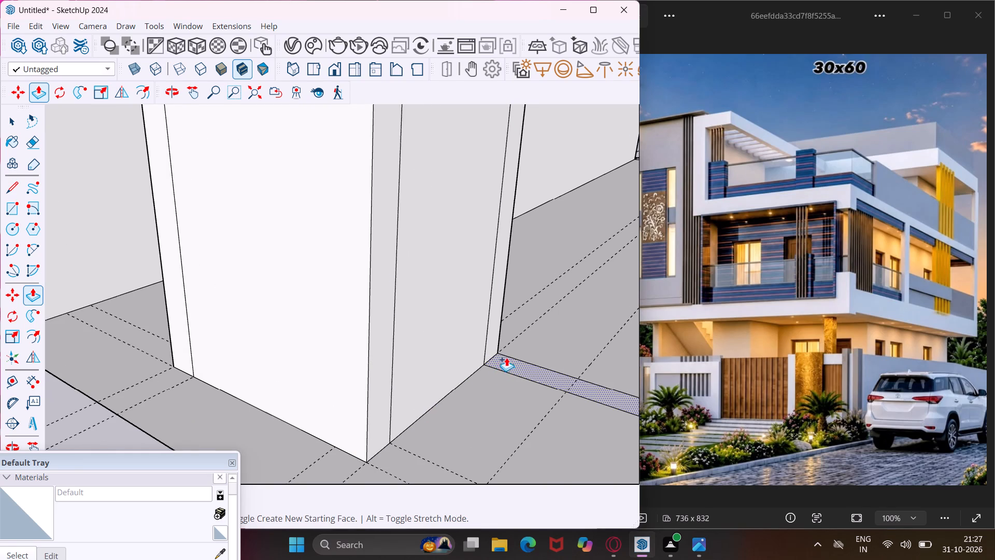
{"action": "scroll", "coordinate": [459, 329], "scroll_direction": "down", "scroll_amount": 11}
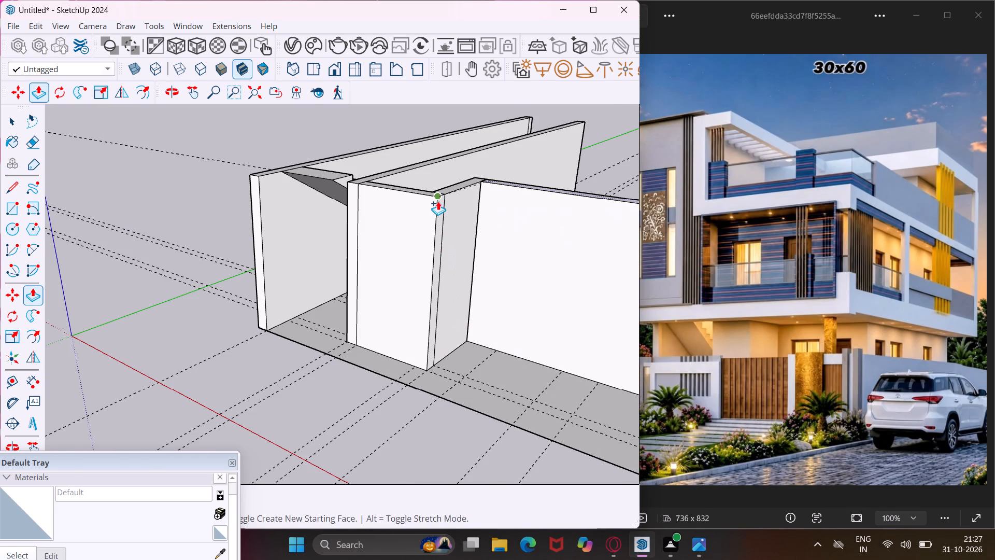
{"action": "left_click", "coordinate": [438, 199]}
Repeat the last wall-height pull on the long side wall strip at the far end of the recessed front wall.
{"action": "middle_click_drag", "start_coordinate": [452, 310], "coordinate": [504, 77]}
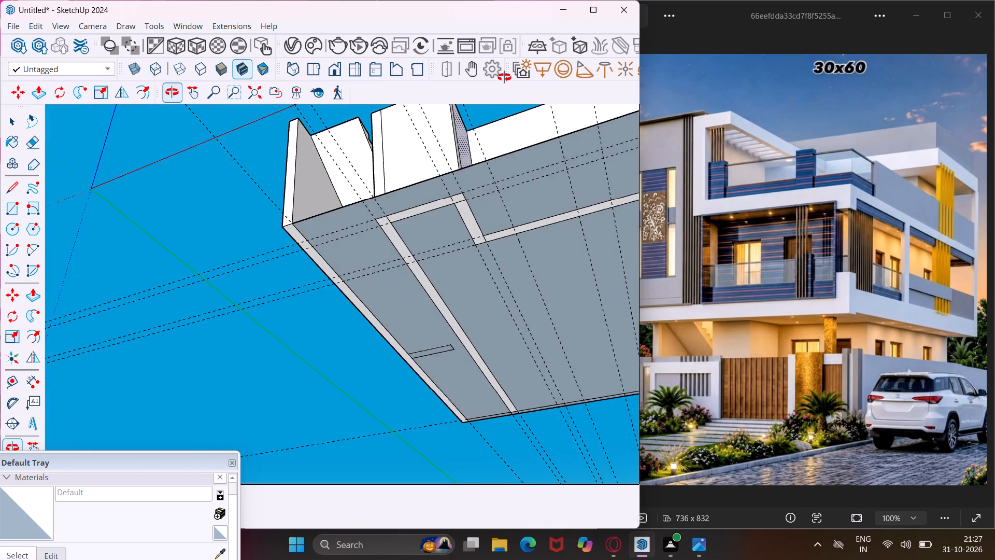
{"action": "middle_click_drag", "start_coordinate": [504, 77], "coordinate": [424, 314]}
{"action": "scroll", "coordinate": [338, 319], "scroll_direction": "down", "scroll_amount": 6}
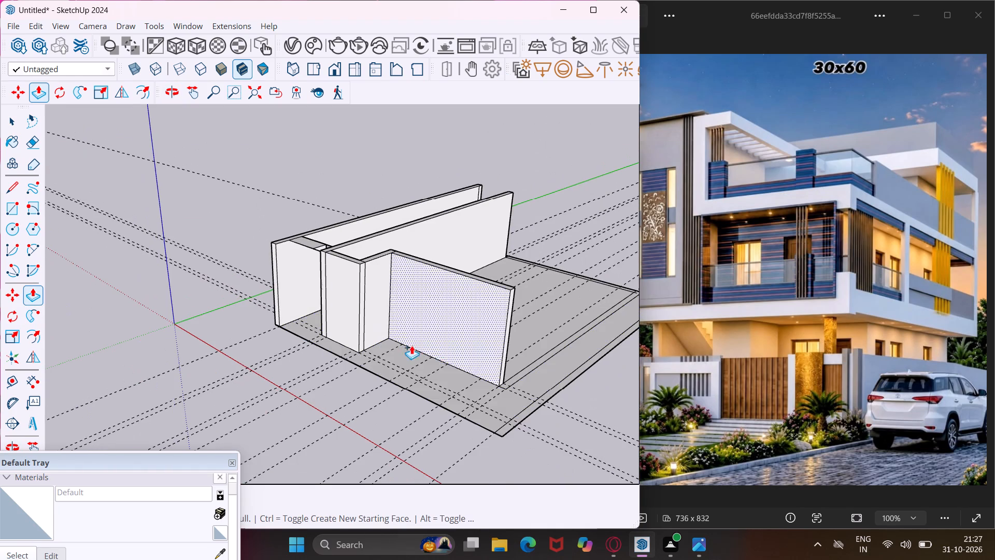
{"action": "scroll", "coordinate": [516, 370], "scroll_direction": "up", "scroll_amount": 9}
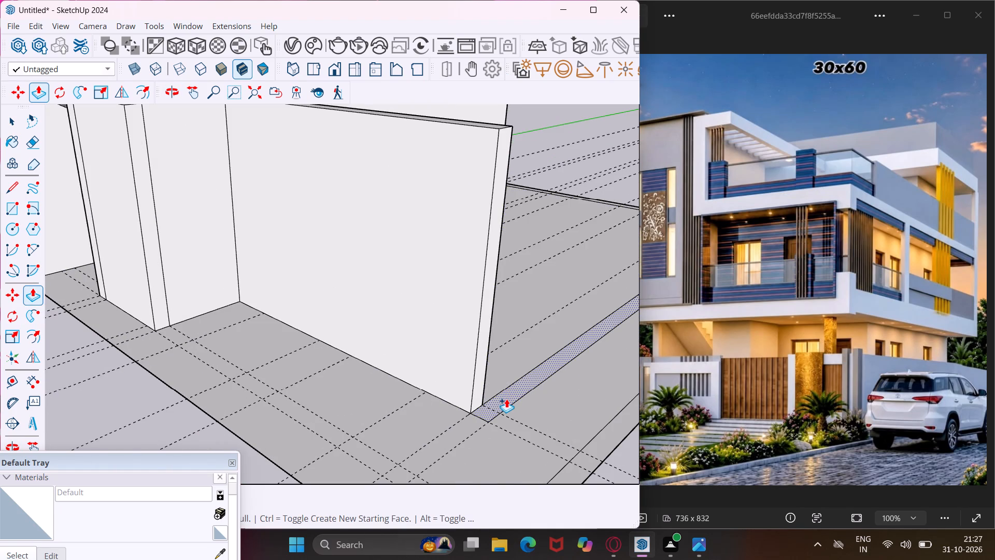
{"action": "double_click", "coordinate": [506, 399]}
Push/Pull the main room's rear wall strip up to the top of the adjoining side wall.
{"action": "scroll", "coordinate": [398, 387], "scroll_direction": "down", "scroll_amount": 12}
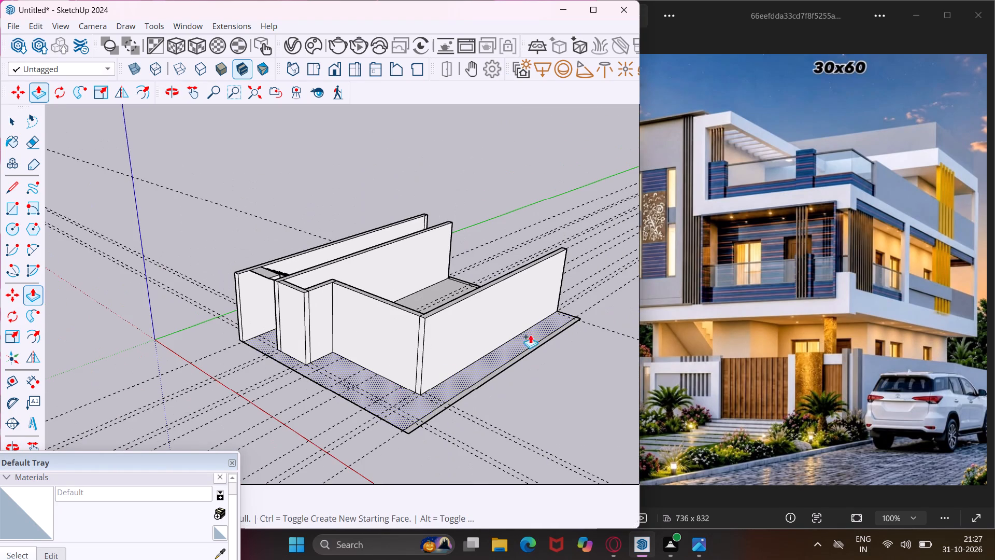
{"action": "middle_click_drag", "start_coordinate": [532, 273], "coordinate": [499, 408]}
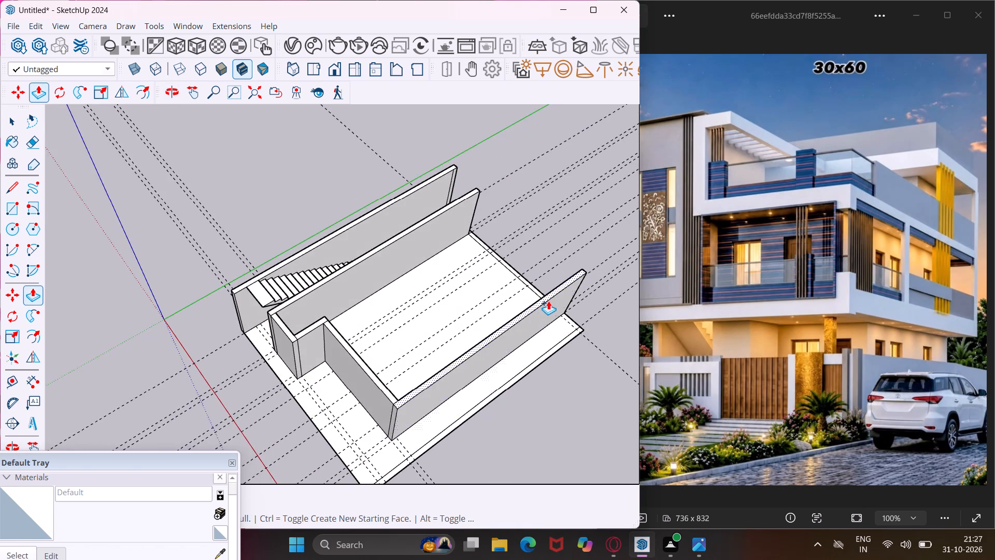
{"action": "scroll", "coordinate": [549, 292], "scroll_direction": "up", "scroll_amount": 15}
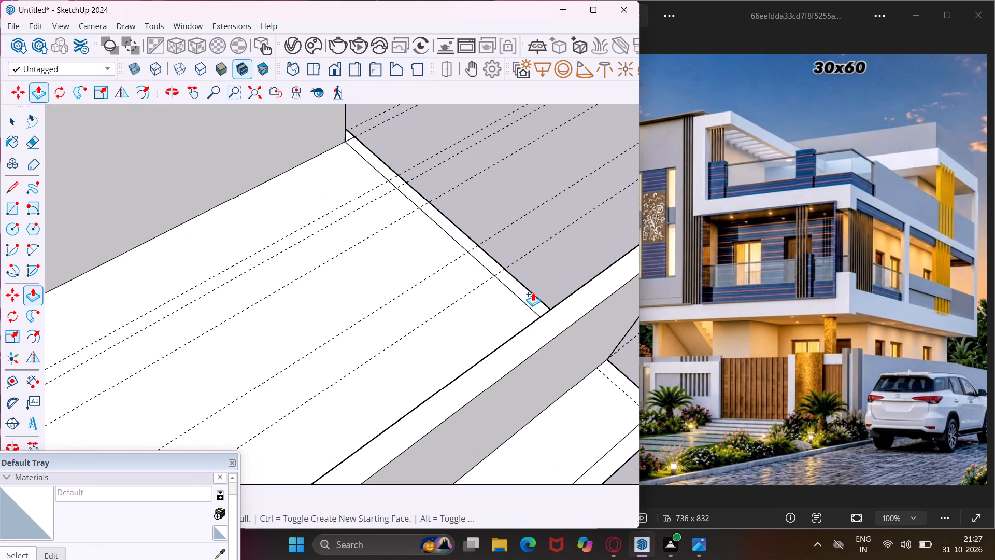
{"action": "left_click", "coordinate": [532, 296]}
{"action": "scroll", "coordinate": [542, 277], "scroll_direction": "down", "scroll_amount": 5}
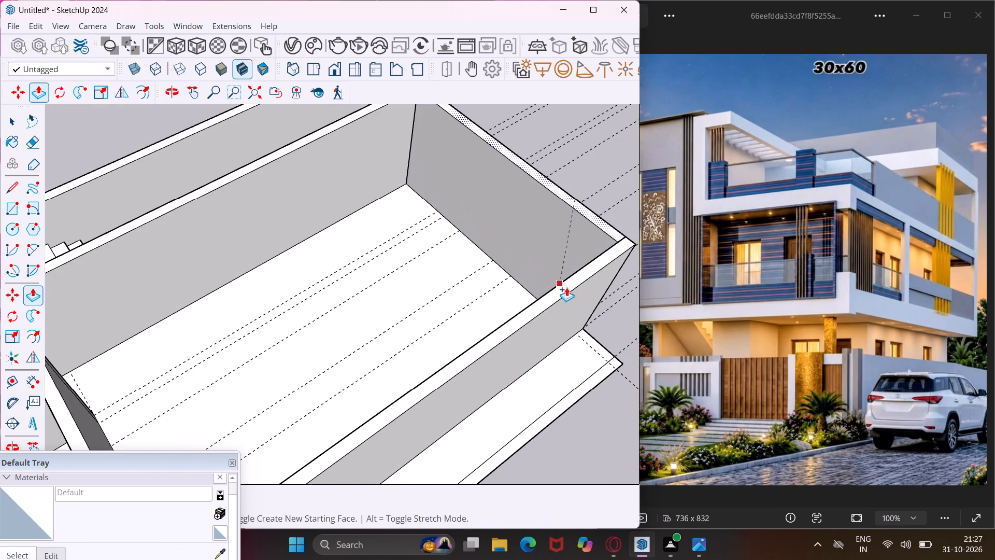
{"action": "left_click", "coordinate": [571, 287]}
Push/Pull the rear wall strip of the stair passage up to the top of the adjoining wall.
{"action": "middle_click_drag", "start_coordinate": [512, 320], "coordinate": [311, 444]}
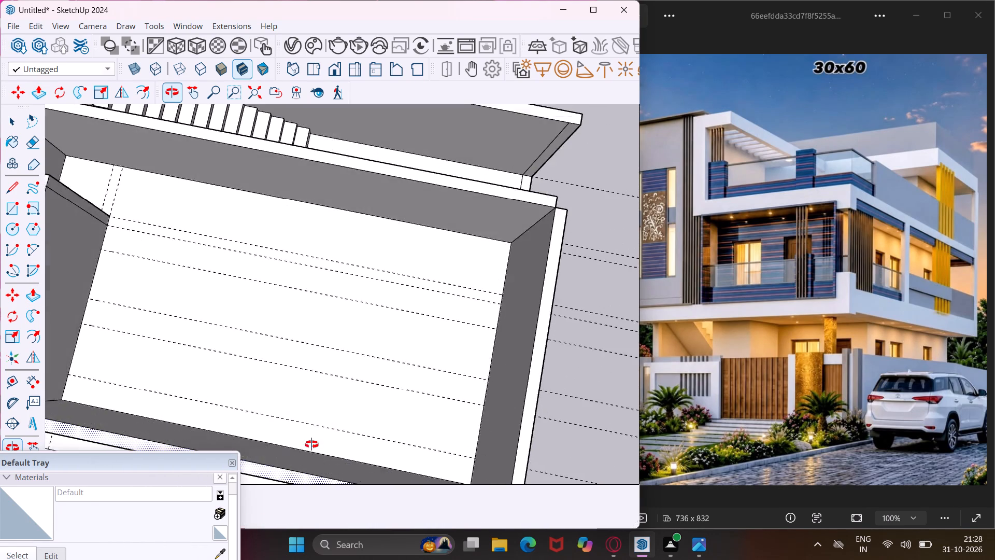
{"action": "middle_click_drag", "start_coordinate": [311, 444], "coordinate": [337, 490]}
{"action": "scroll", "coordinate": [558, 230], "scroll_direction": "up", "scroll_amount": 7}
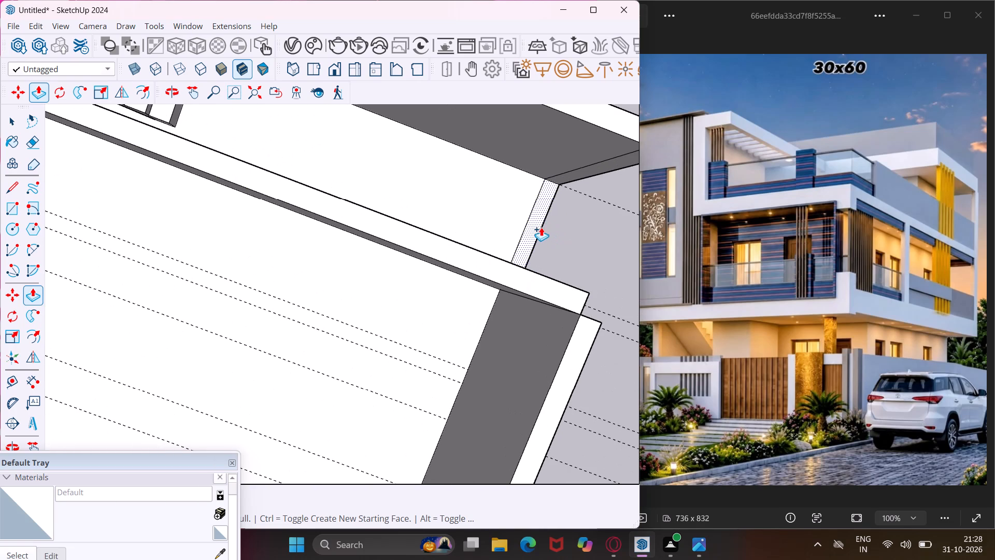
{"action": "left_click", "coordinate": [540, 227]}
{"action": "left_click", "coordinate": [506, 270]}
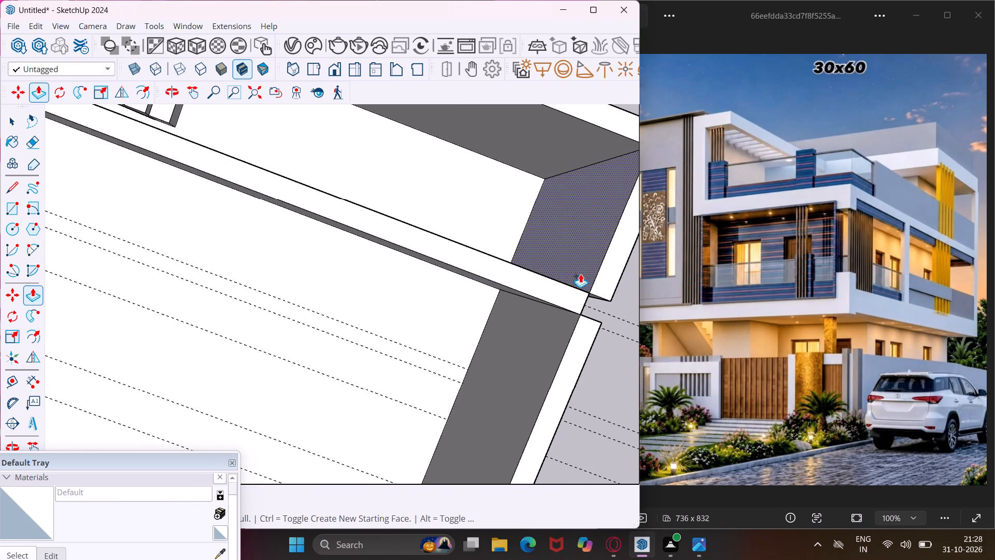
Push/Pull the small leftover floor patch at the rear wall junction up to the top of the adjoining walls.
{"action": "middle_click_drag", "start_coordinate": [566, 276], "coordinate": [316, 241]}
{"action": "scroll", "coordinate": [340, 260], "scroll_direction": "down", "scroll_amount": 4}
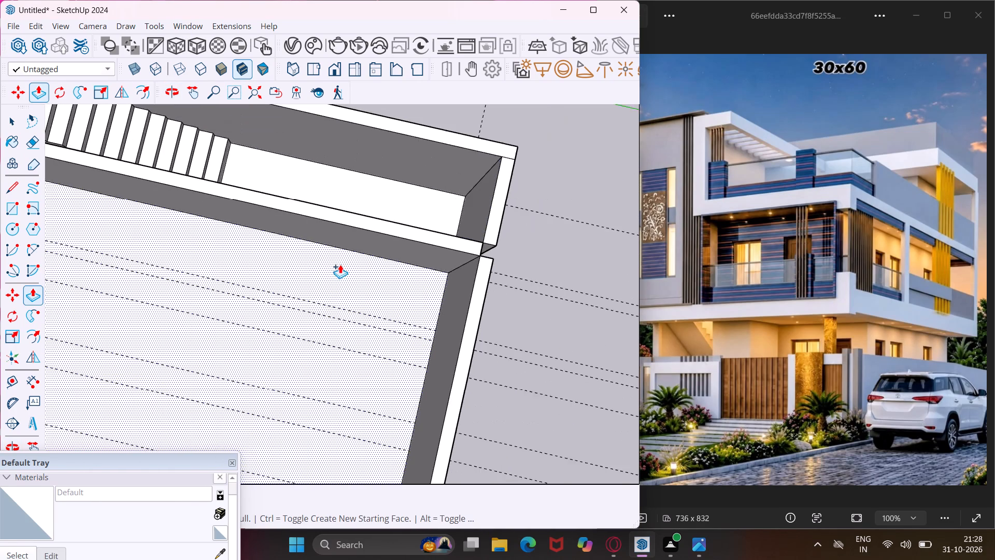
{"action": "scroll", "coordinate": [340, 264], "scroll_direction": "down", "scroll_amount": 3}
{"action": "middle_click_drag", "start_coordinate": [439, 263], "coordinate": [243, 209]}
{"action": "scroll", "coordinate": [430, 351], "scroll_direction": "up", "scroll_amount": 5}
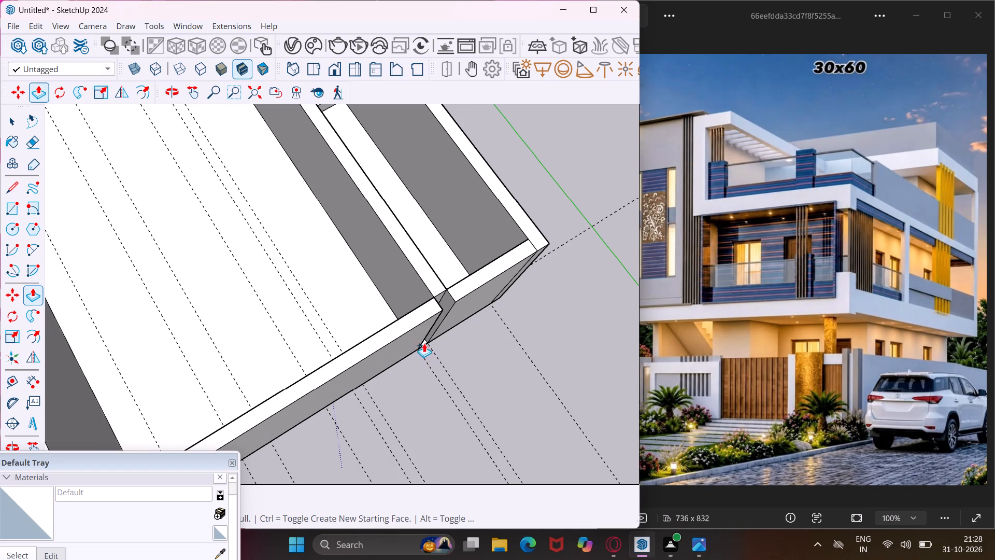
{"action": "scroll", "coordinate": [424, 343], "scroll_direction": "up", "scroll_amount": 11}
{"action": "left_click", "coordinate": [422, 343]}
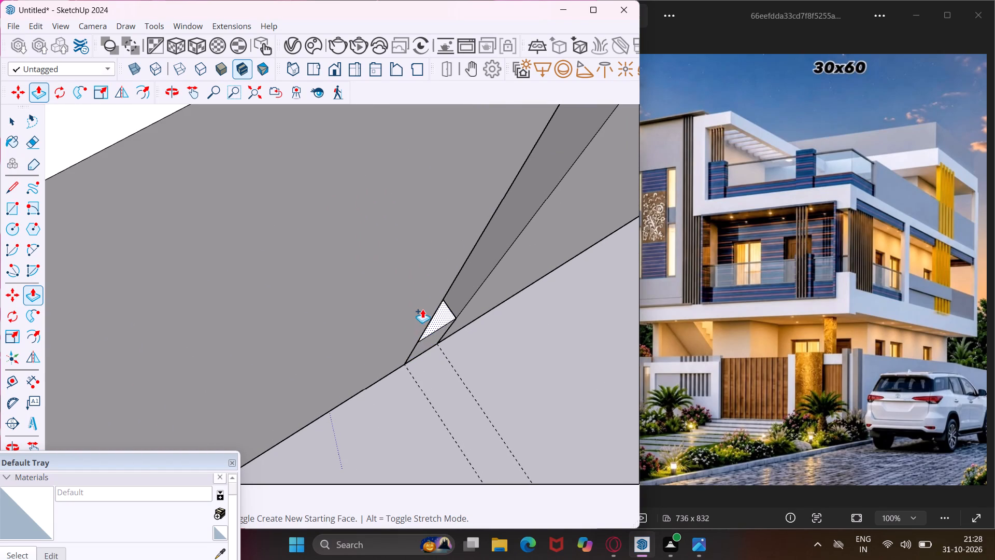
{"action": "scroll", "coordinate": [422, 309], "scroll_direction": "down", "scroll_amount": 8}
{"action": "left_click", "coordinate": [418, 238]}
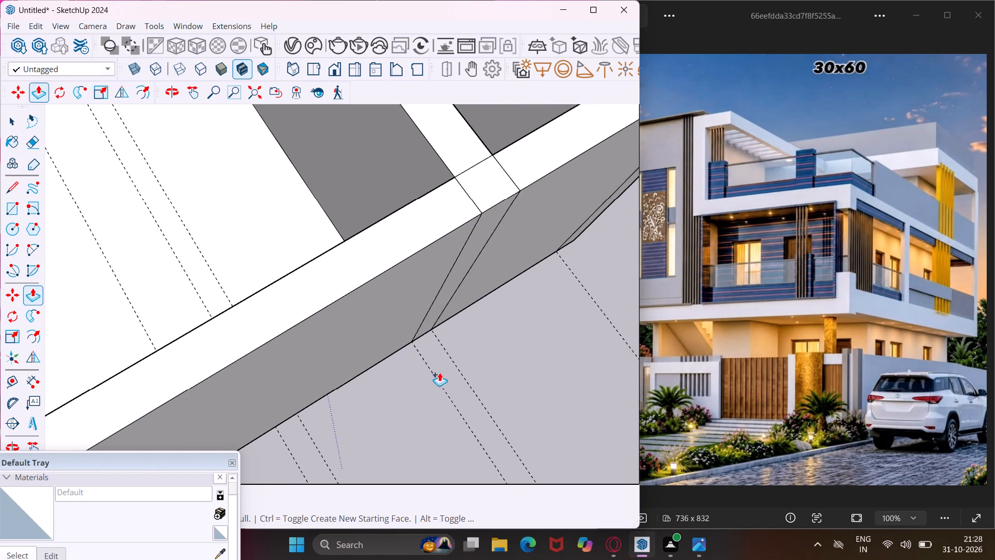
Examine the raised walls from outside and from underneath around the rear corner.
{"action": "middle_click_drag", "start_coordinate": [433, 369], "coordinate": [421, 102]}
{"action": "scroll", "coordinate": [444, 267], "scroll_direction": "down", "scroll_amount": 10}
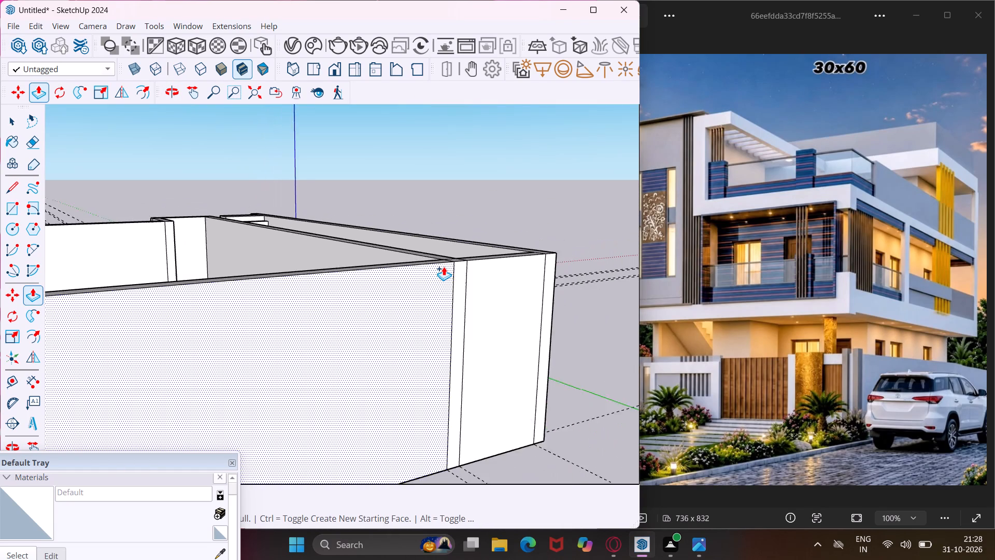
{"action": "scroll", "coordinate": [444, 267], "scroll_direction": "down", "scroll_amount": 6}
{"action": "middle_click_drag", "start_coordinate": [433, 366], "coordinate": [430, 192]}
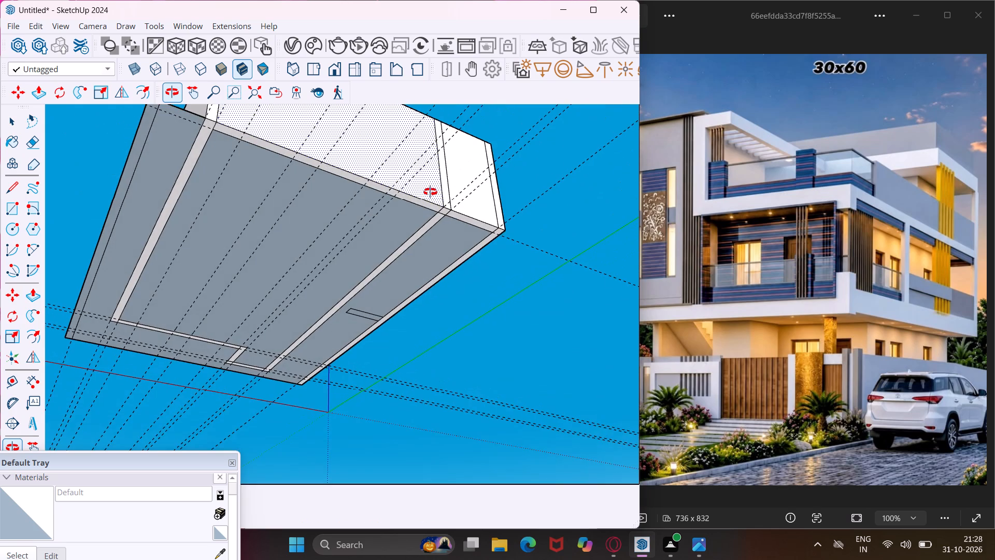
{"action": "middle_click_drag", "start_coordinate": [430, 192], "coordinate": [602, 400]}
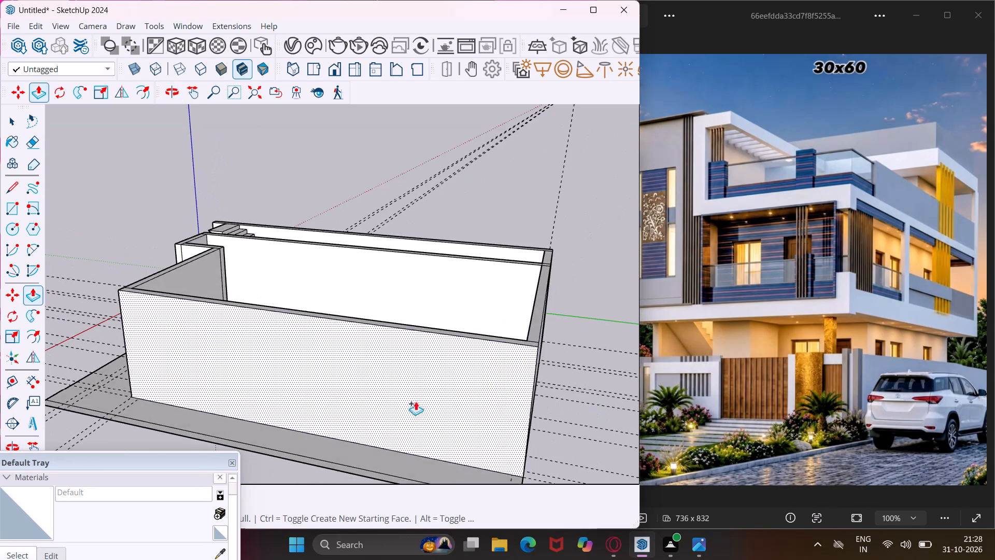
{"action": "scroll", "coordinate": [399, 390], "scroll_direction": "down", "scroll_amount": 4}
{"action": "key", "text": "Escape"}
{"action": "key", "text": "space"}
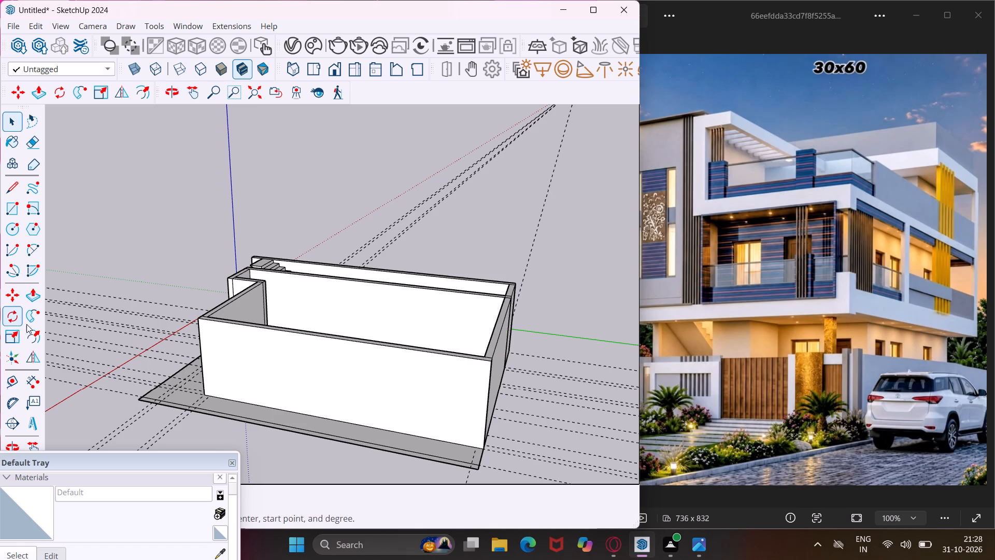
Draw an upright rotated rectangle 1' high along the full outer top edge of the rear wall.
{"action": "left_click", "coordinate": [31, 216]}
{"action": "middle_click_drag", "start_coordinate": [448, 282], "coordinate": [489, 343]}
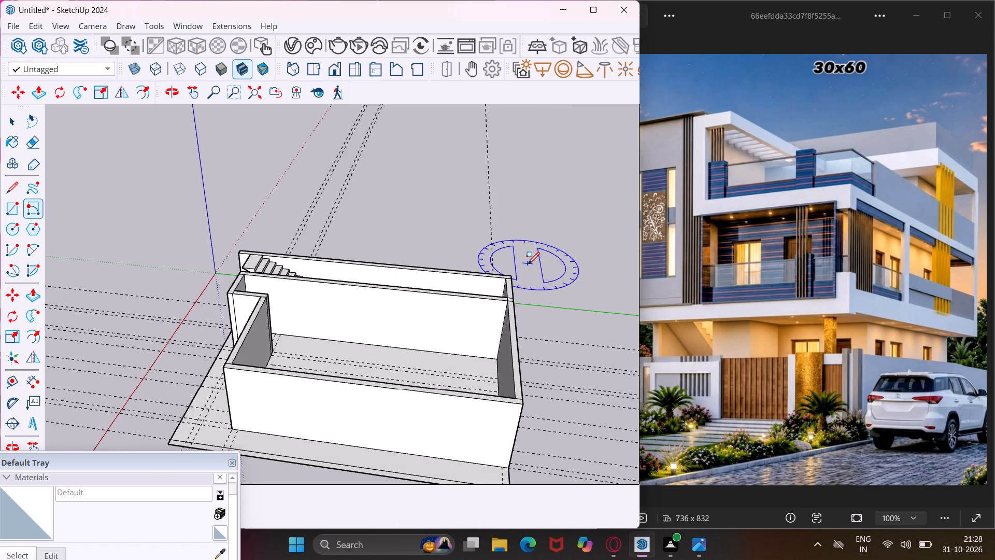
{"action": "scroll", "coordinate": [520, 264], "scroll_direction": "up", "scroll_amount": 8}
{"action": "left_click_drag", "start_coordinate": [506, 278], "coordinate": [506, 291]}
{"action": "scroll", "coordinate": [499, 312], "scroll_direction": "down", "scroll_amount": 5}
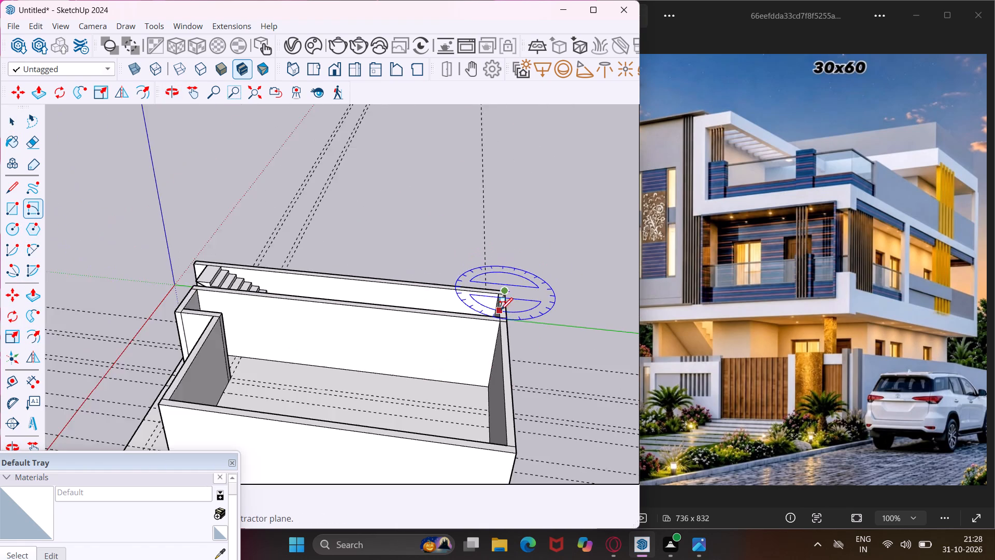
{"action": "scroll", "coordinate": [505, 309], "scroll_direction": "down", "scroll_amount": 5}
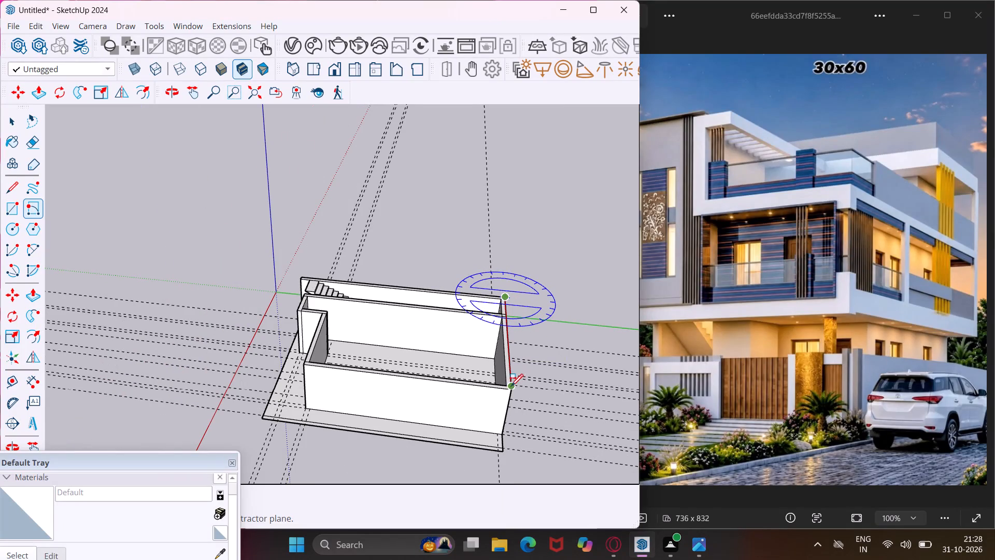
{"action": "left_click", "coordinate": [510, 393]}
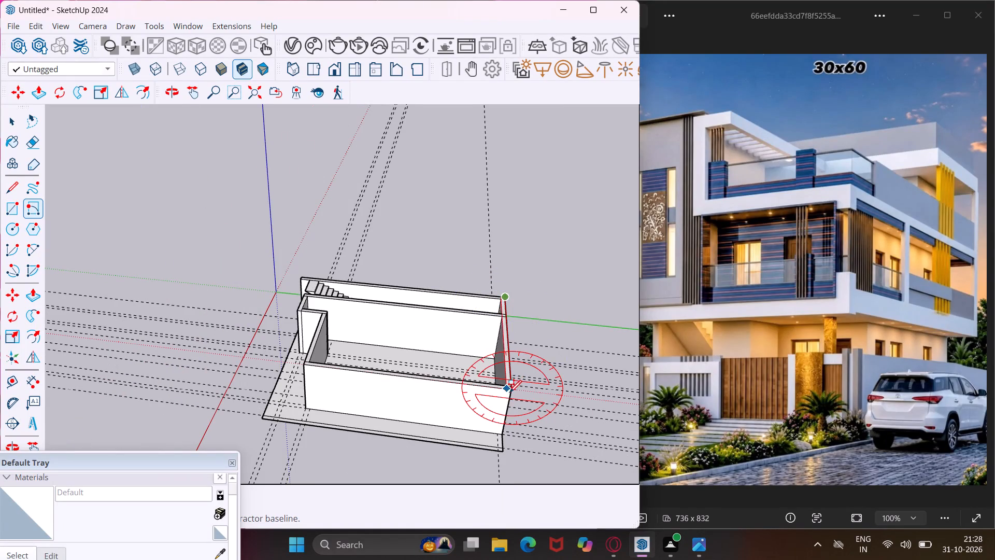
{"action": "middle_click_drag", "start_coordinate": [509, 392], "coordinate": [532, 242]}
{"action": "scroll", "coordinate": [537, 262], "scroll_direction": "up", "scroll_amount": 1}
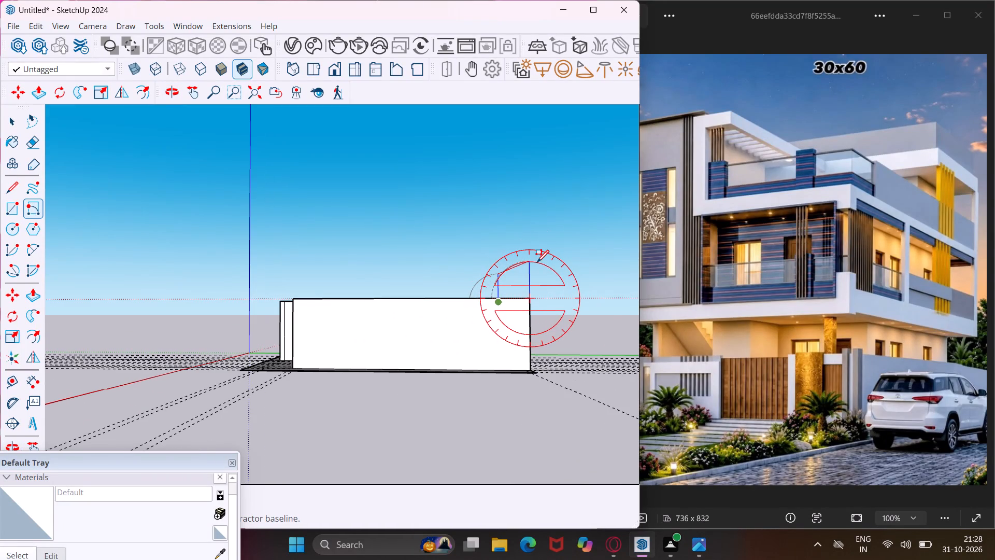
{"action": "type", "text": "1'"}
{"action": "key", "text": "Return"}
{"action": "key", "text": "Escape"}
{"action": "key", "text": "space"}
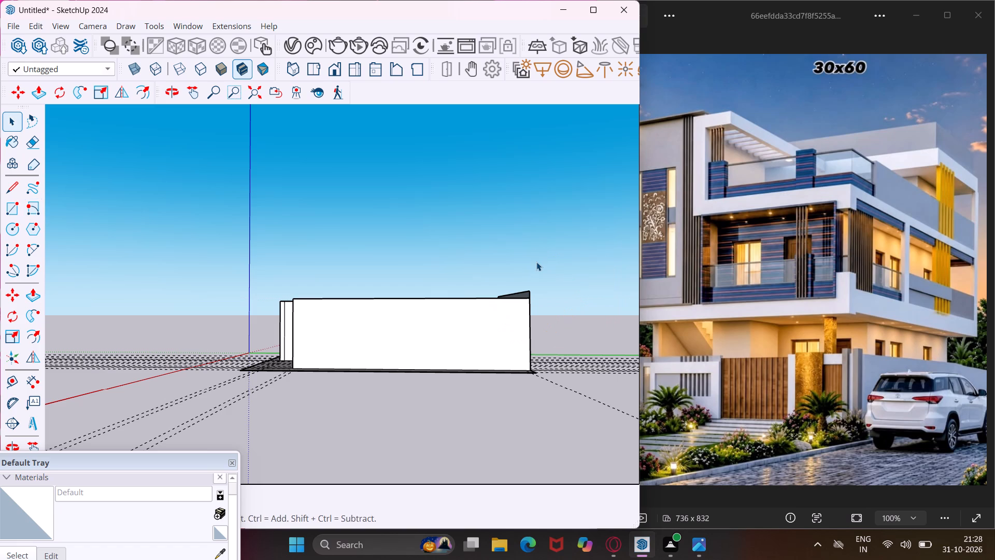
Push/Pull the upright rectangle over the walls to the front edge of the ground base as a roof slab.
{"action": "middle_click_drag", "start_coordinate": [536, 262], "coordinate": [570, 319]}
{"action": "scroll", "coordinate": [544, 313], "scroll_direction": "up", "scroll_amount": 2}
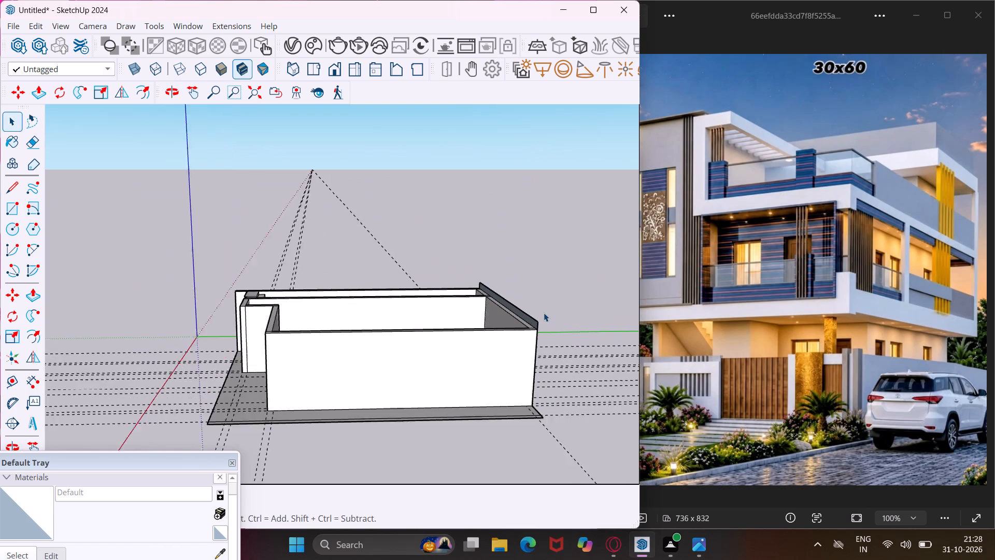
{"action": "scroll", "coordinate": [544, 313], "scroll_direction": "up", "scroll_amount": 6}
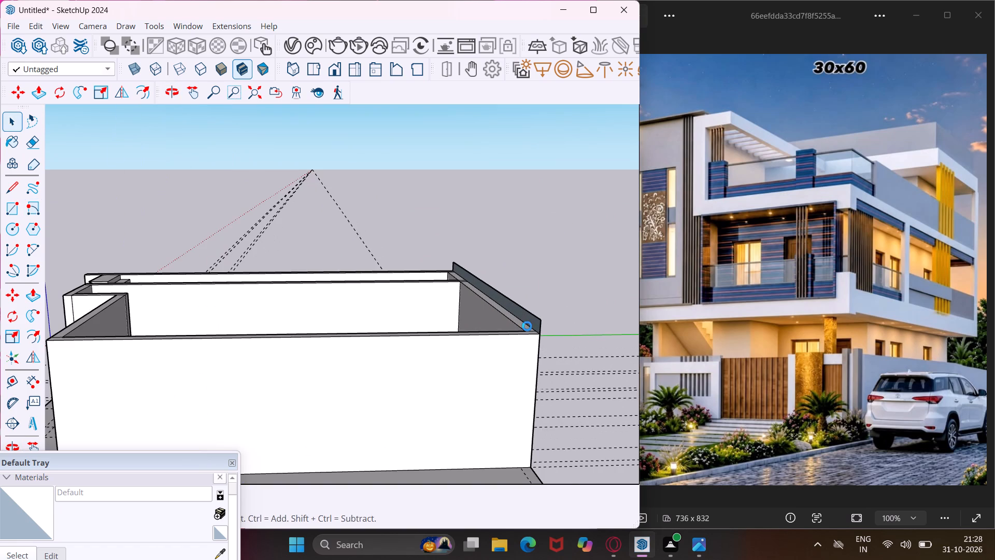
{"action": "left_click", "coordinate": [534, 322]}
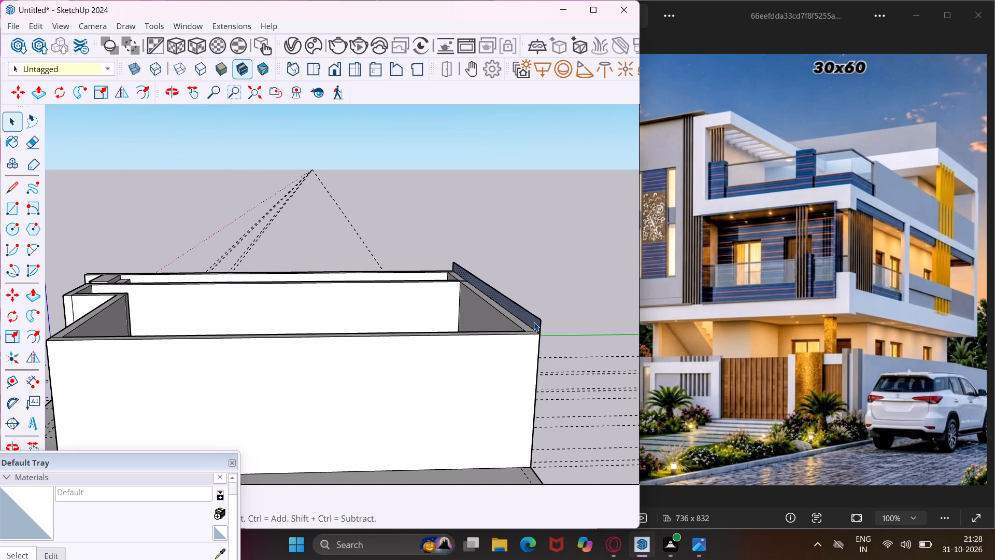
{"action": "key", "text": "p"}
{"action": "left_click", "coordinate": [534, 322]}
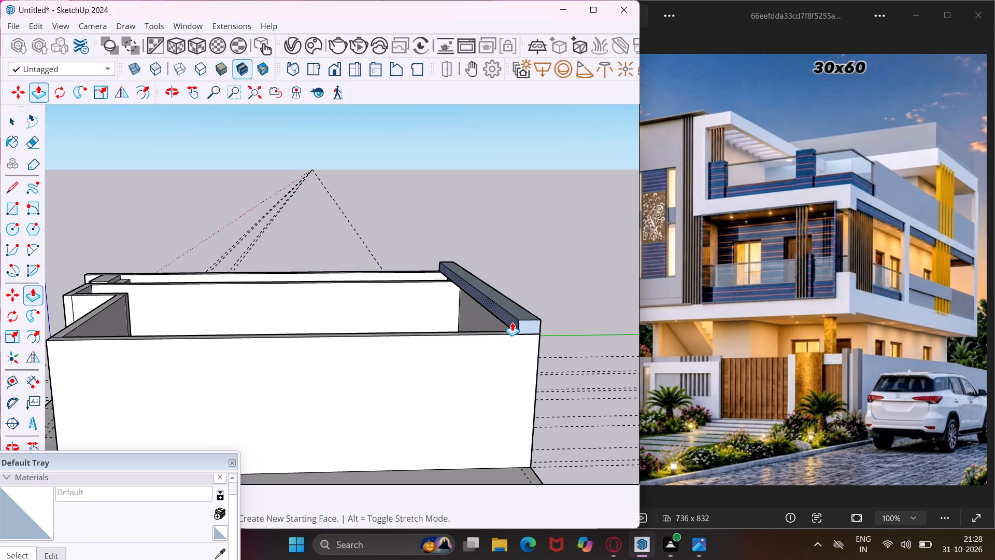
{"action": "scroll", "coordinate": [512, 322], "scroll_direction": "down", "scroll_amount": 8}
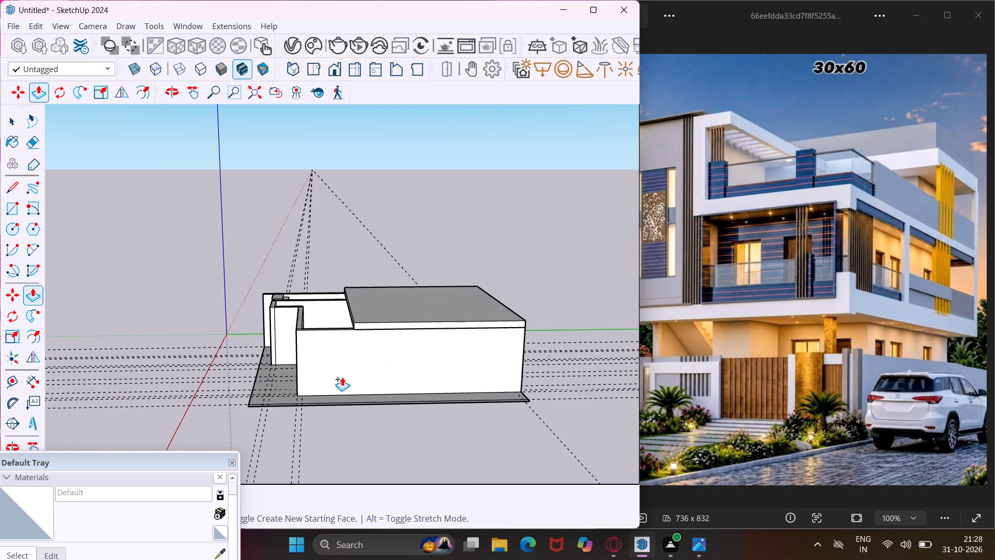
{"action": "left_click", "coordinate": [249, 410]}
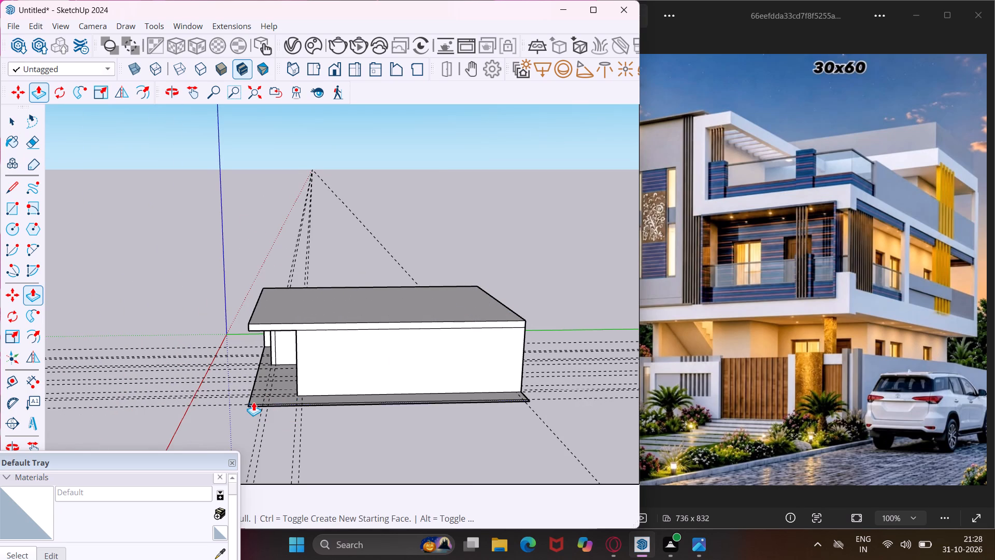
Push/Pull the roof slab's long side face outward to line up with the ground base's side edge.
{"action": "scroll", "coordinate": [279, 326], "scroll_direction": "up", "scroll_amount": 3}
{"action": "left_click", "coordinate": [276, 327]}
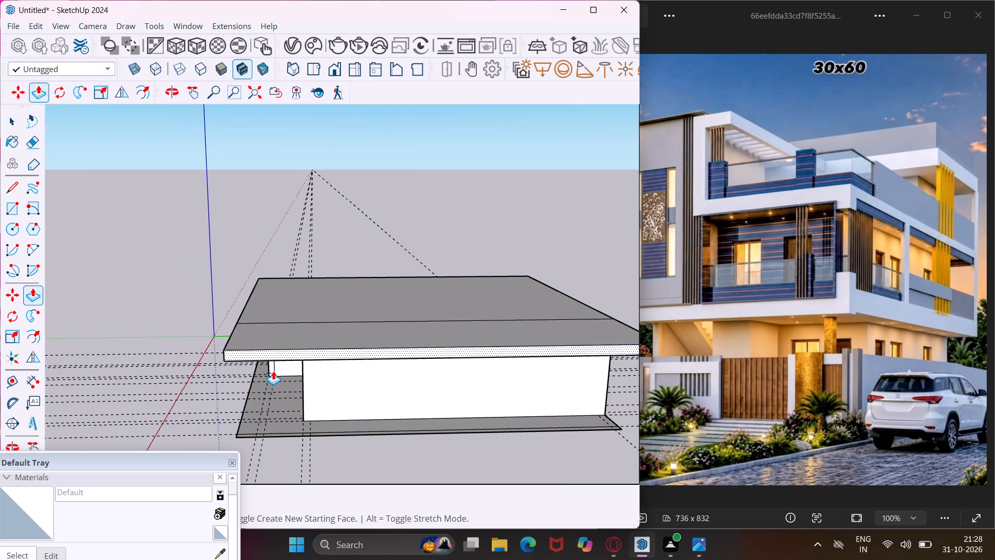
{"action": "scroll", "coordinate": [261, 416], "scroll_direction": "up", "scroll_amount": 1}
{"action": "middle_click_drag", "start_coordinate": [261, 416], "coordinate": [460, 276]}
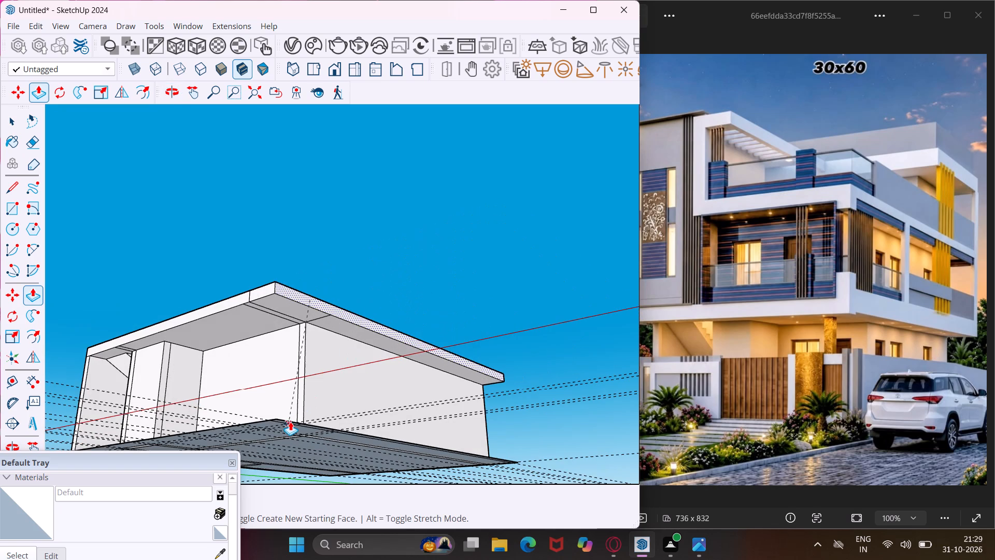
{"action": "left_click", "coordinate": [290, 422]}
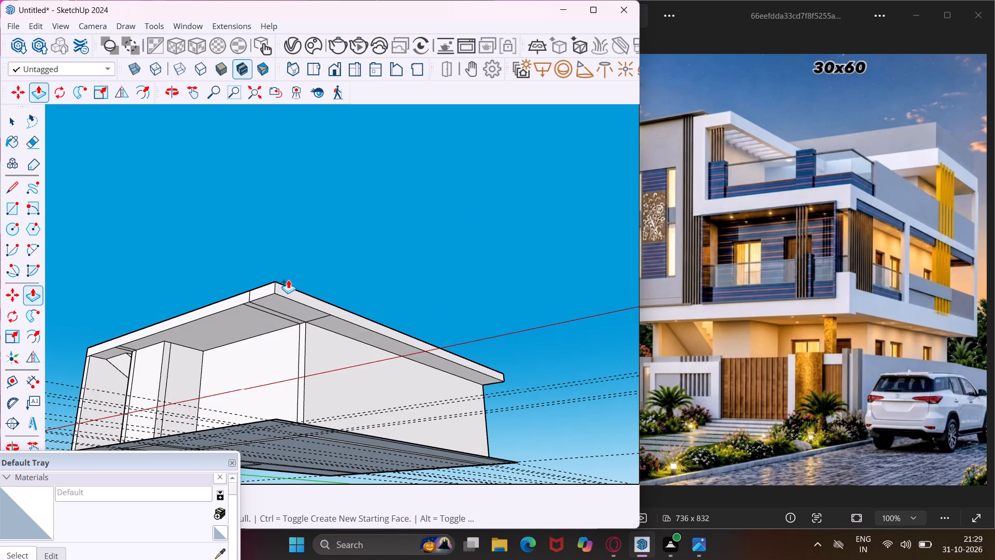
{"action": "middle_click_drag", "start_coordinate": [287, 279], "coordinate": [374, 351]}
{"action": "key", "text": "Escape"}
{"action": "key", "text": "space"}
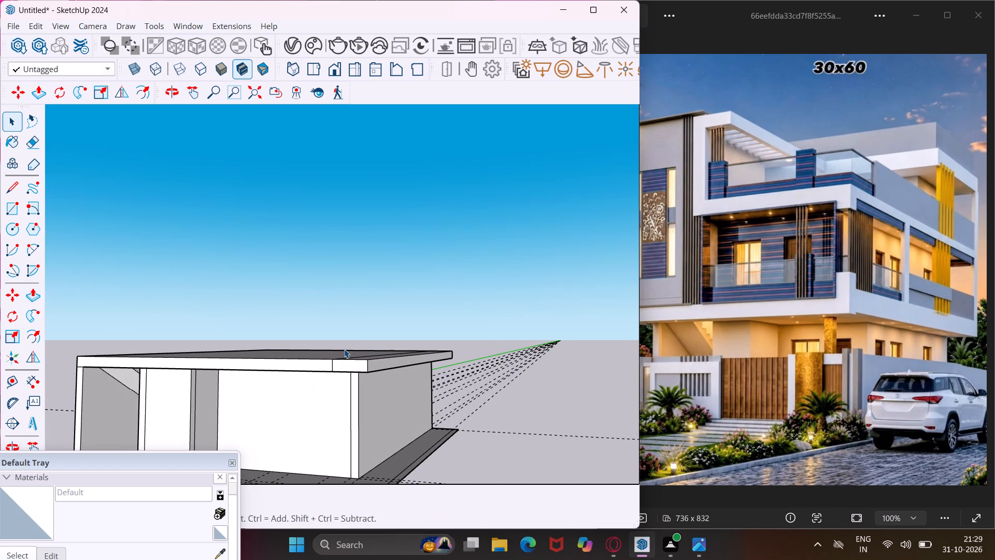
Erase the seam lines of the side extension on the roof slab's top and front faces.
{"action": "middle_click_drag", "start_coordinate": [344, 349], "coordinate": [362, 425]}
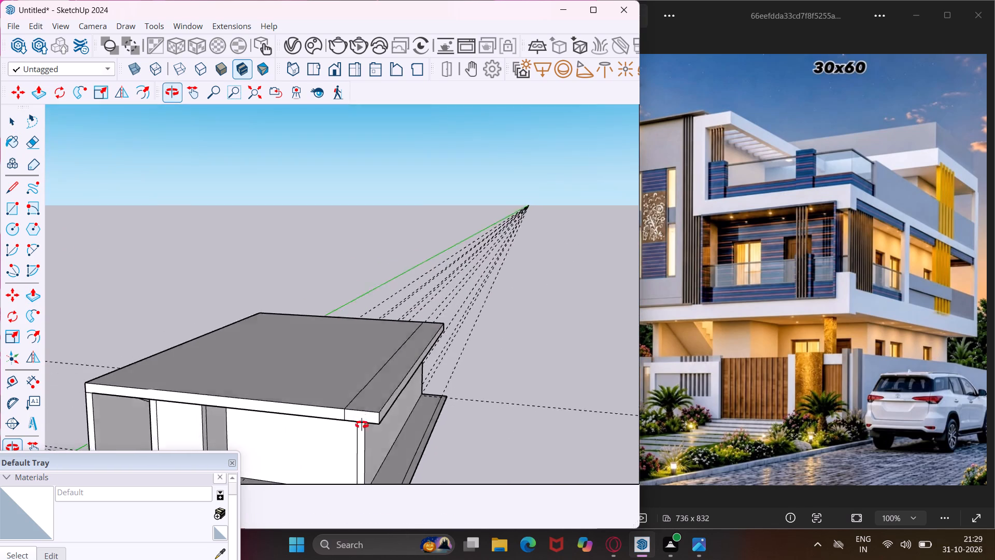
{"action": "middle_click_drag", "start_coordinate": [362, 425], "coordinate": [363, 427]}
{"action": "scroll", "coordinate": [364, 430], "scroll_direction": "up", "scroll_amount": 4}
{"action": "key", "text": "e"}
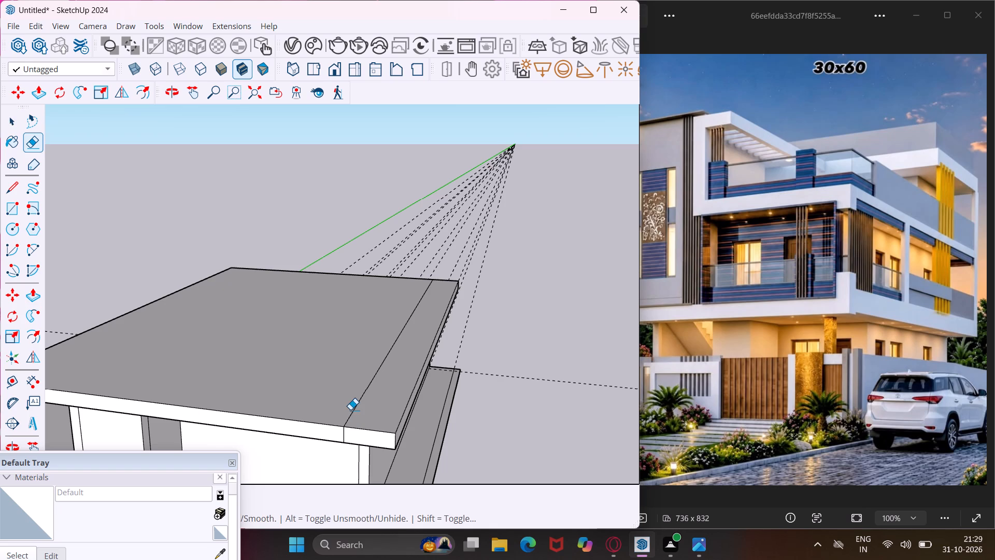
{"action": "left_click", "coordinate": [351, 409]}
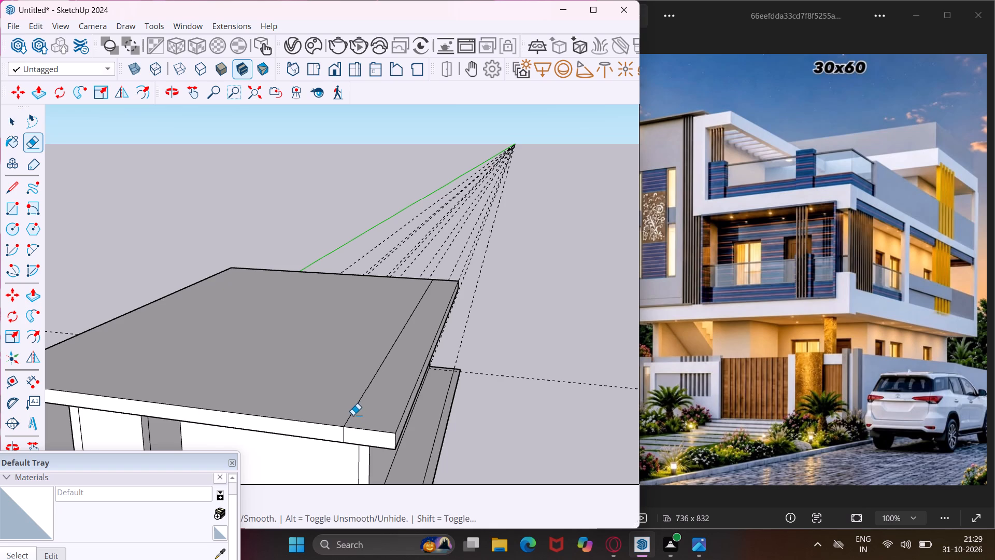
{"action": "left_click", "coordinate": [353, 415]}
{"action": "scroll", "coordinate": [346, 432], "scroll_direction": "up", "scroll_amount": 3}
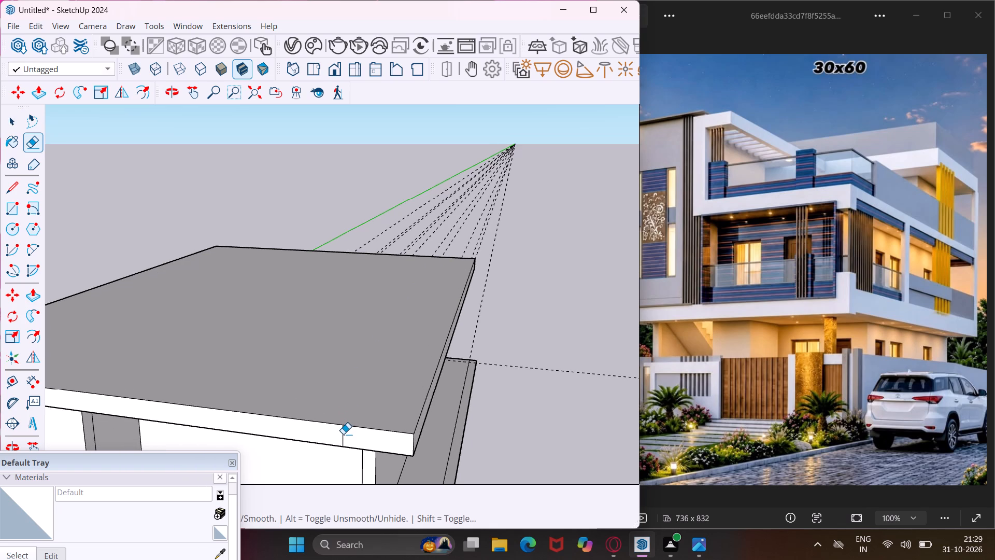
{"action": "left_click", "coordinate": [343, 434]}
Erase the leftover edges on the roof slab's underside near the front corner of the side overhang.
{"action": "scroll", "coordinate": [343, 434], "scroll_direction": "up", "scroll_amount": 1}
{"action": "middle_click_drag", "start_coordinate": [343, 434], "coordinate": [396, 283]}
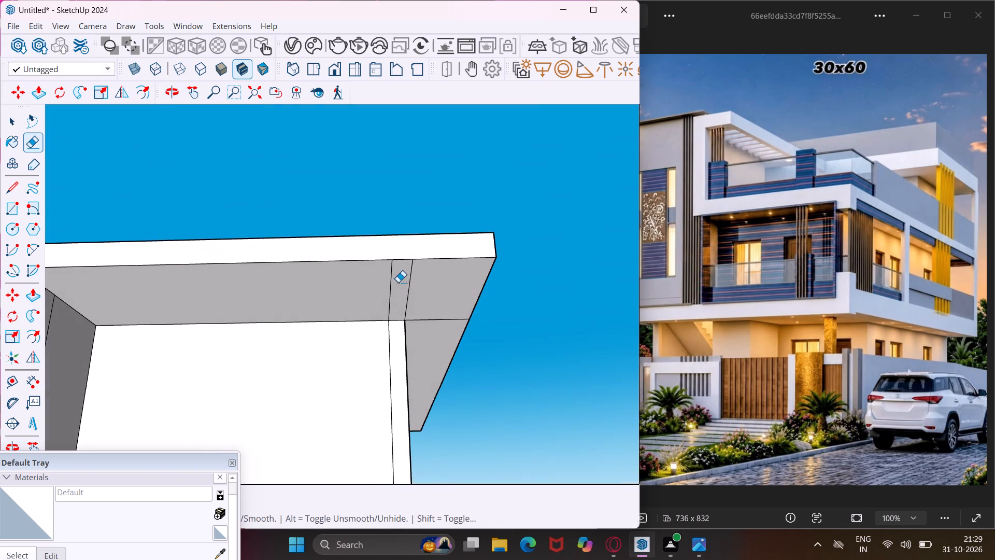
{"action": "left_click_drag", "start_coordinate": [379, 287], "coordinate": [411, 285]}
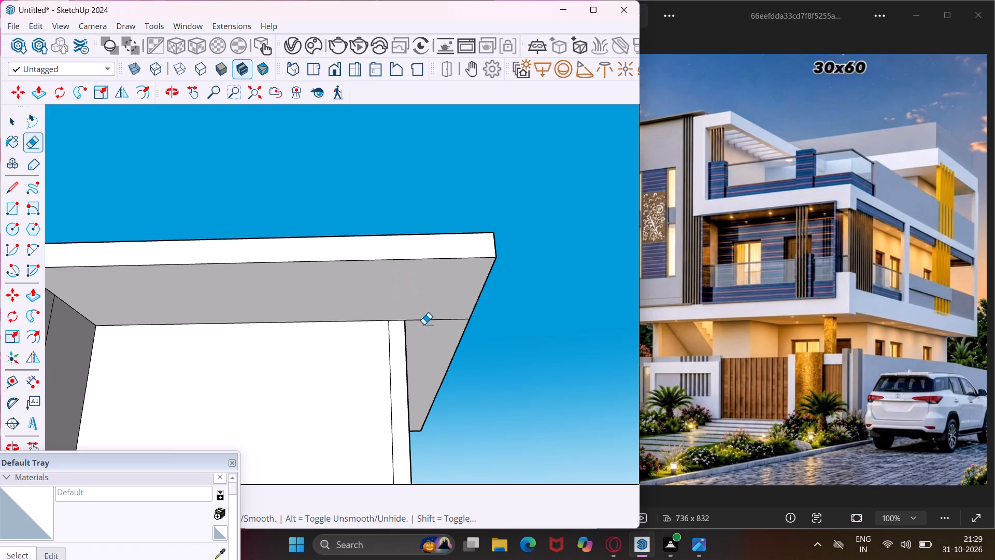
{"action": "left_click", "coordinate": [428, 322]}
{"action": "key", "text": "Escape"}
{"action": "key", "text": "space"}
Examine the roof slab and the front walls from below and from above.
{"action": "middle_click_drag", "start_coordinate": [371, 320], "coordinate": [314, 329]}
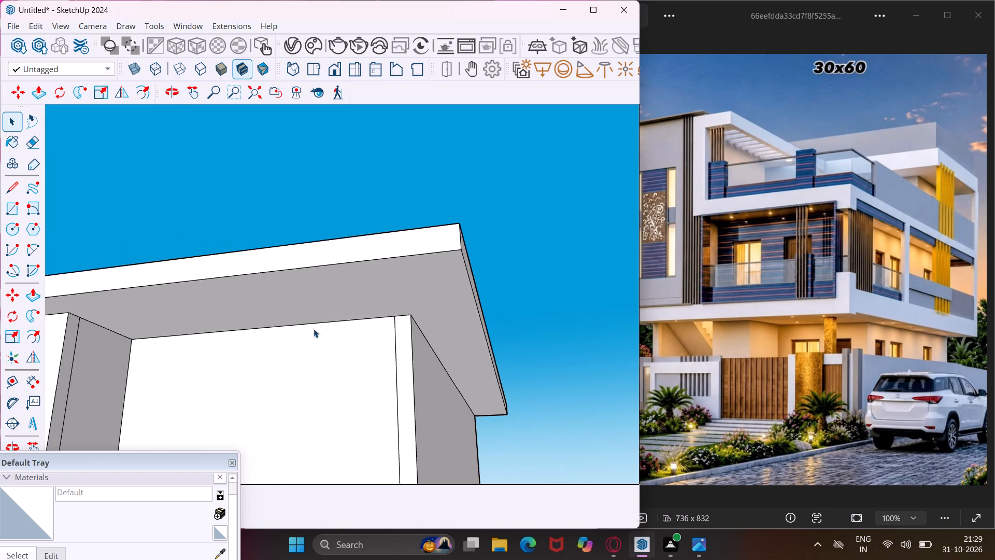
{"action": "key", "text": "Escape"}
{"action": "key", "text": "space"}
{"action": "scroll", "coordinate": [405, 295], "scroll_direction": "down", "scroll_amount": 5}
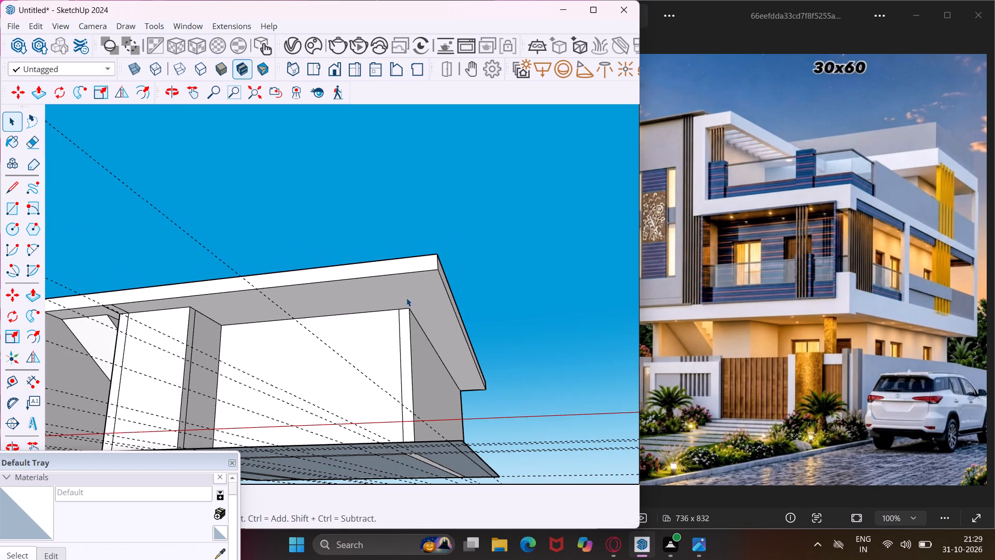
{"action": "middle_click_drag", "start_coordinate": [407, 289], "coordinate": [446, 367]}
{"action": "scroll", "coordinate": [439, 287], "scroll_direction": "down", "scroll_amount": 5}
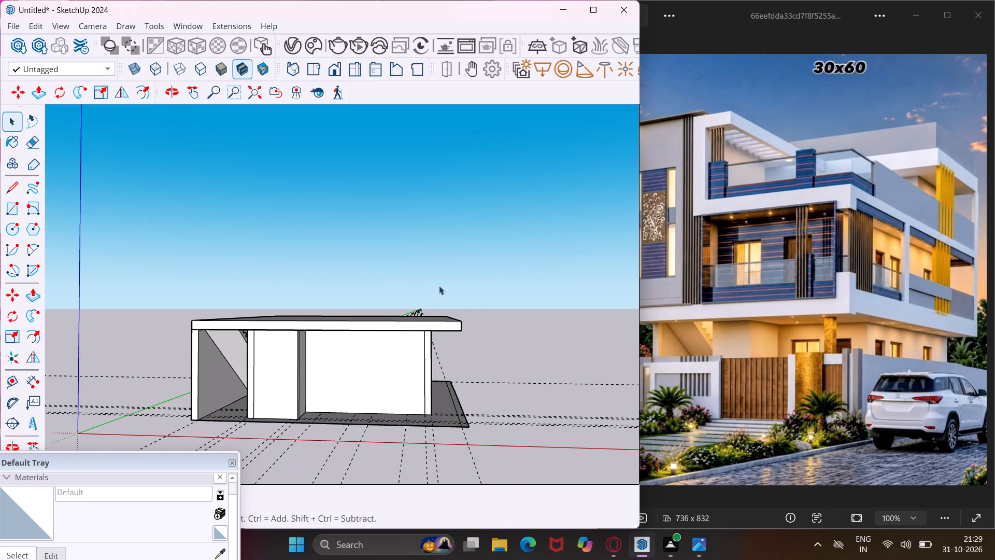
{"action": "middle_click_drag", "start_coordinate": [439, 280], "coordinate": [442, 363]}
{"action": "scroll", "coordinate": [264, 396], "scroll_direction": "up", "scroll_amount": 4}
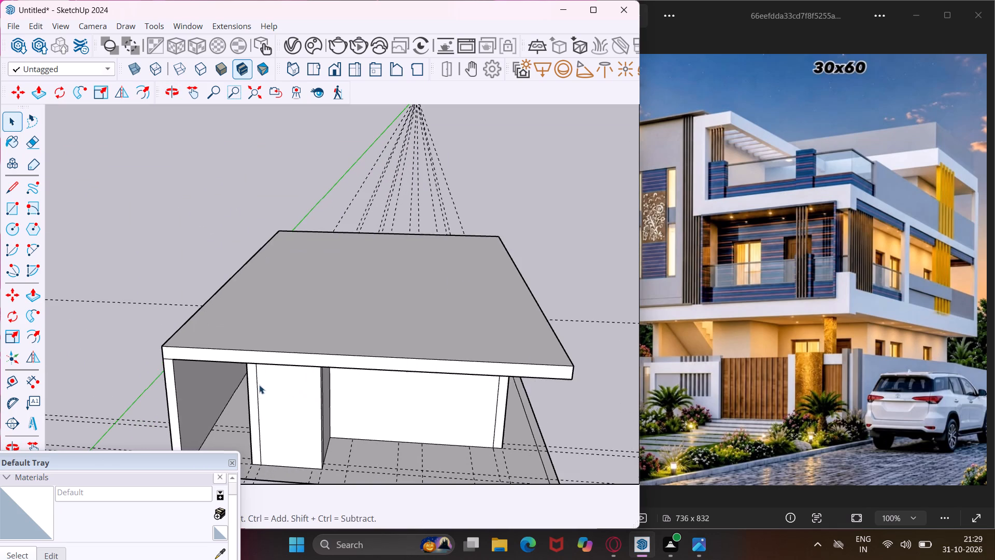
Draw a small rectangle on top of the roof slab, near its long side edge above the stair.
{"action": "middle_click_drag", "start_coordinate": [253, 345], "coordinate": [302, 344]}
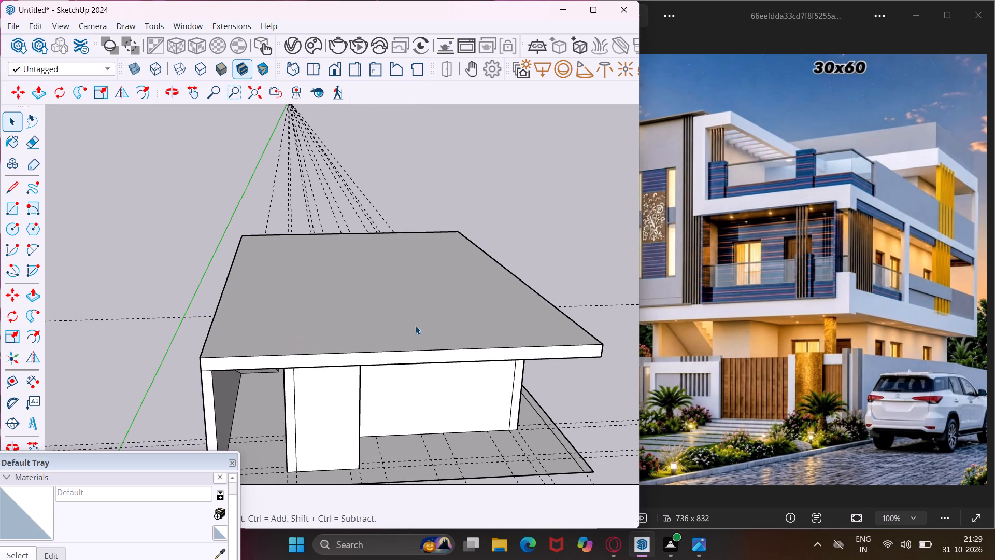
{"action": "scroll", "coordinate": [222, 322], "scroll_direction": "up", "scroll_amount": 4}
{"action": "middle_click_drag", "start_coordinate": [222, 322], "coordinate": [239, 276]}
{"action": "scroll", "coordinate": [222, 322], "scroll_direction": "up", "scroll_amount": 1}
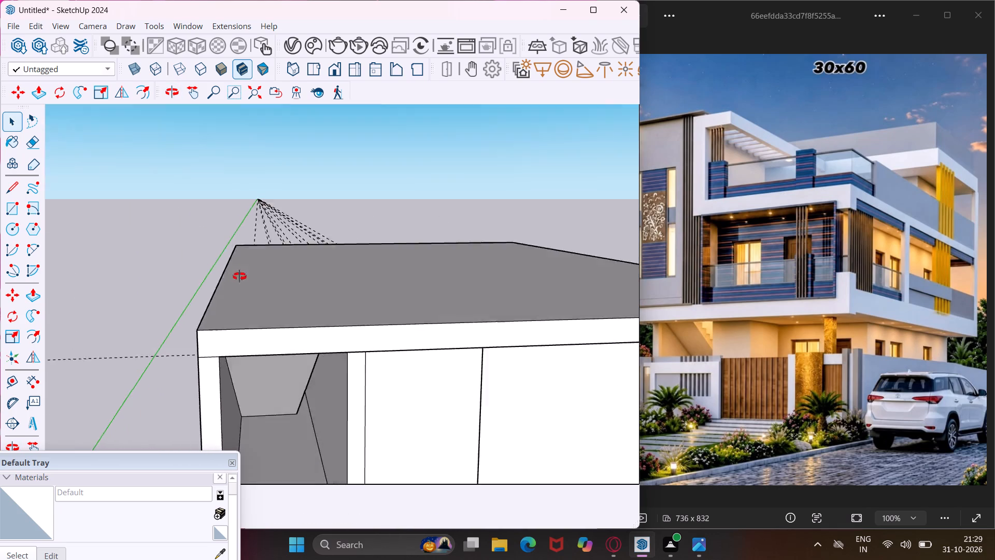
{"action": "middle_click_drag", "start_coordinate": [239, 276], "coordinate": [178, 218]}
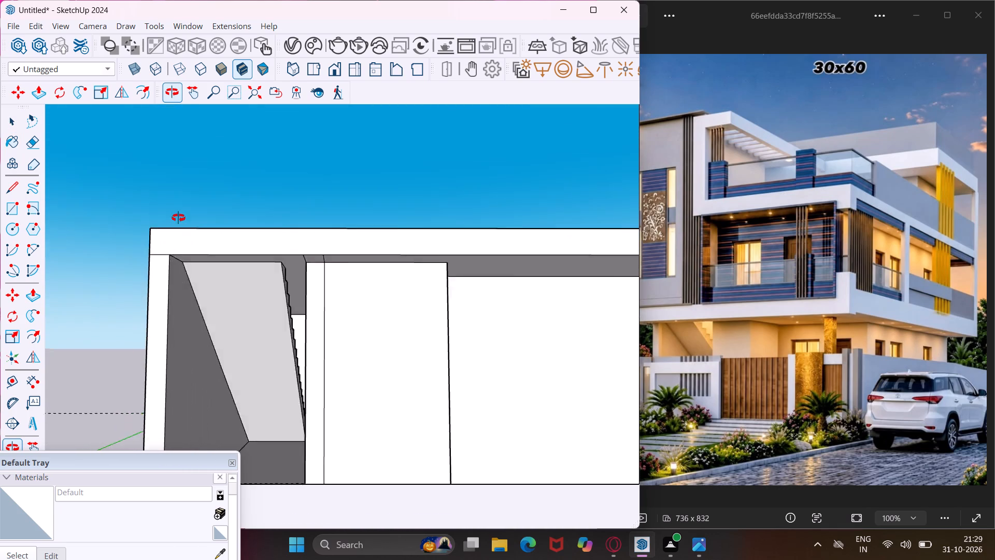
{"action": "middle_click_drag", "start_coordinate": [178, 218], "coordinate": [190, 237]}
{"action": "middle_click_drag", "start_coordinate": [190, 237], "coordinate": [194, 270]}
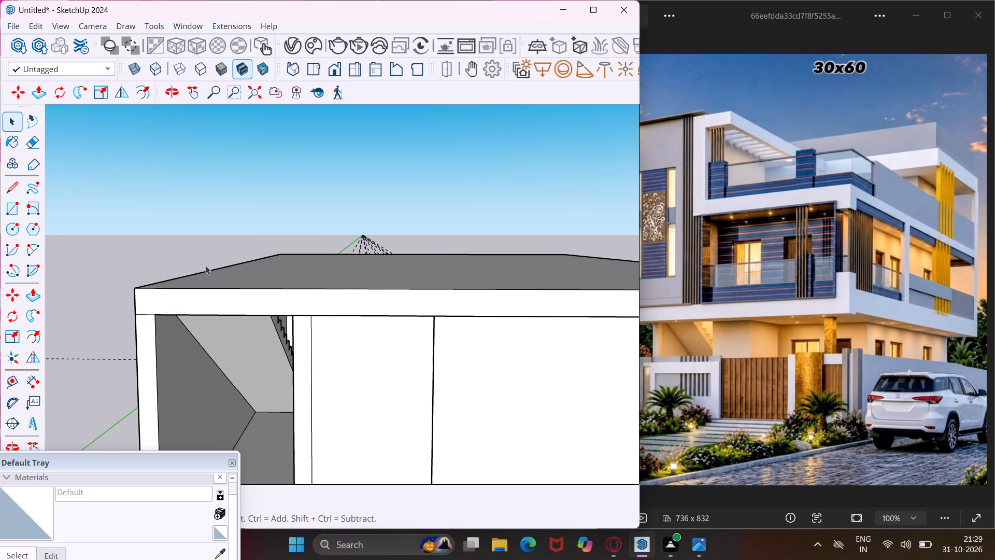
{"action": "left_click", "coordinate": [5, 206]}
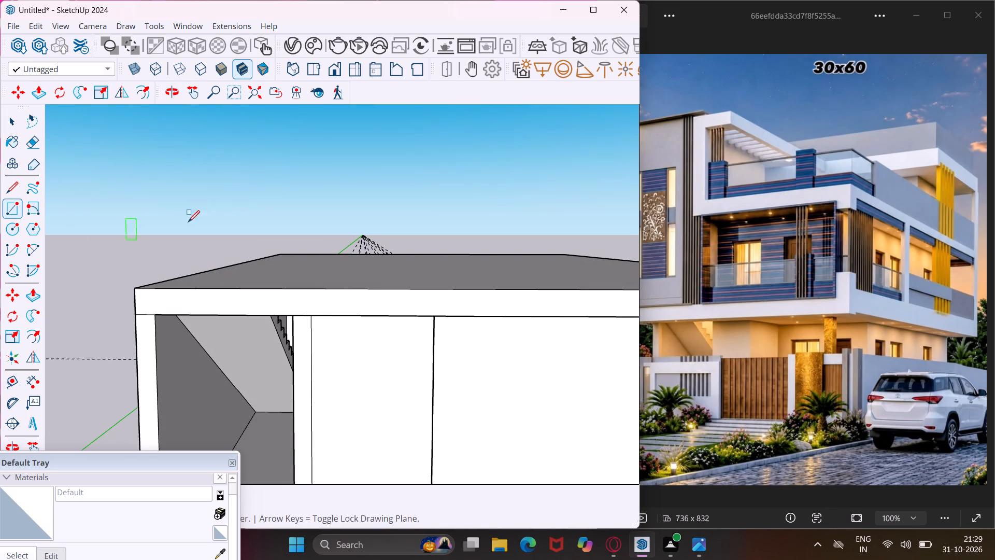
{"action": "middle_click_drag", "start_coordinate": [205, 222], "coordinate": [231, 314]}
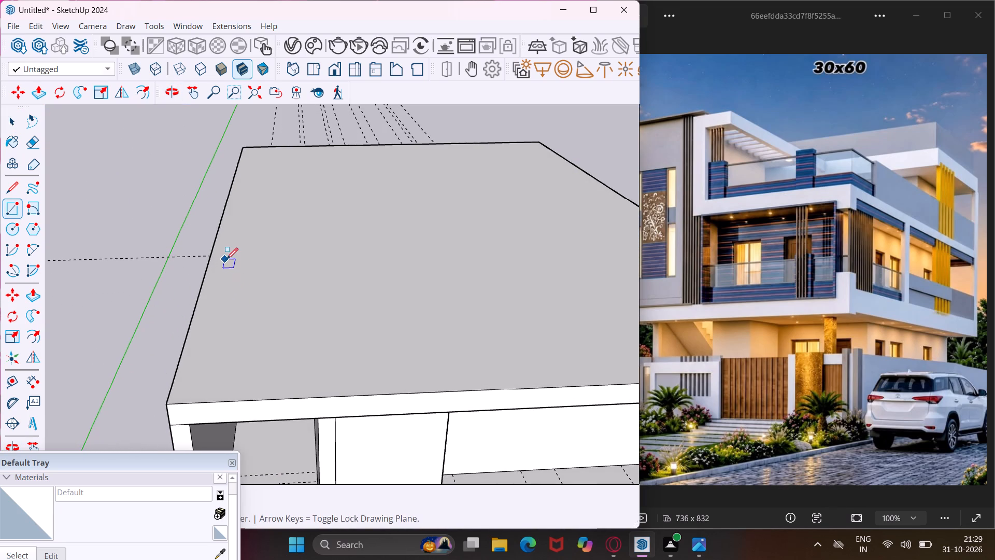
{"action": "left_click", "coordinate": [232, 251]}
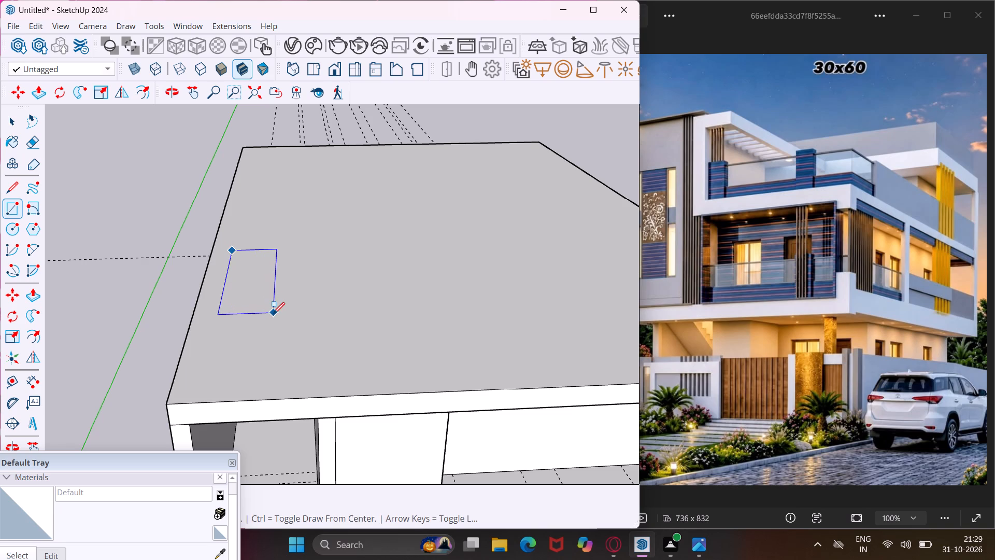
{"action": "left_click", "coordinate": [289, 319]}
{"action": "key", "text": "Escape"}
{"action": "key", "text": "space"}
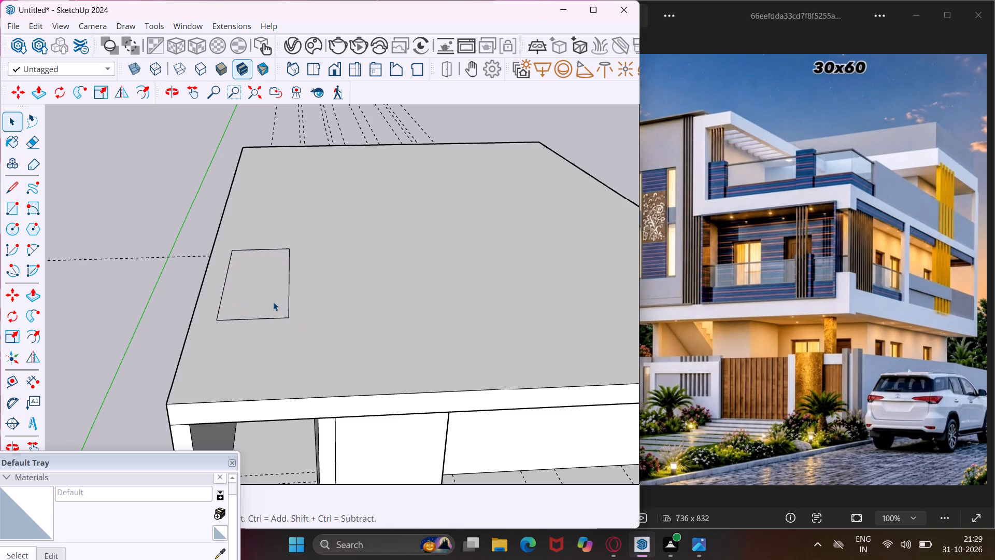
Push/Pull the rectangle down through the full thickness of the roof slab to cut a stair opening.
{"action": "left_click", "coordinate": [273, 301]}
{"action": "key", "text": "p"}
{"action": "left_click", "coordinate": [273, 301]}
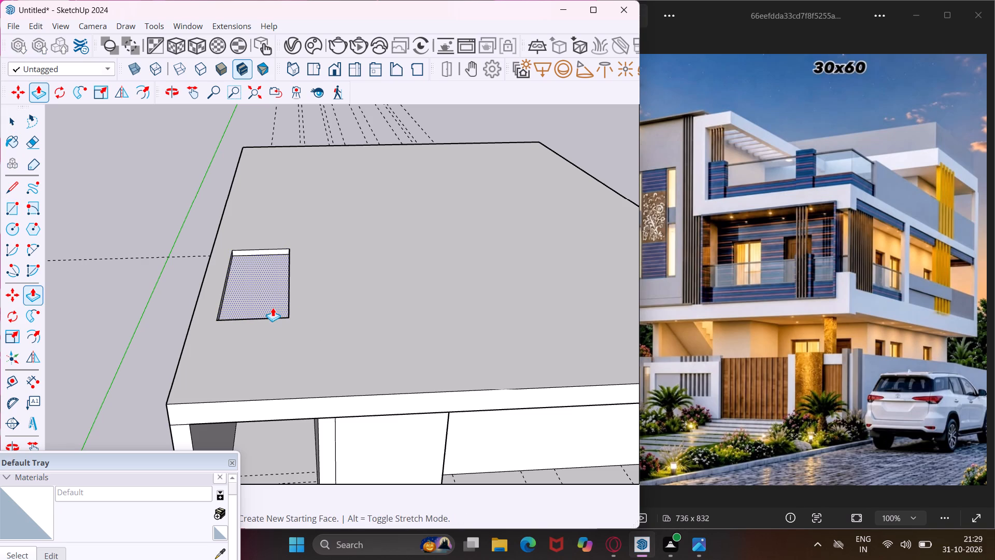
{"action": "middle_click_drag", "start_coordinate": [269, 299], "coordinate": [311, 365]}
{"action": "scroll", "coordinate": [311, 365], "scroll_direction": "up", "scroll_amount": 5}
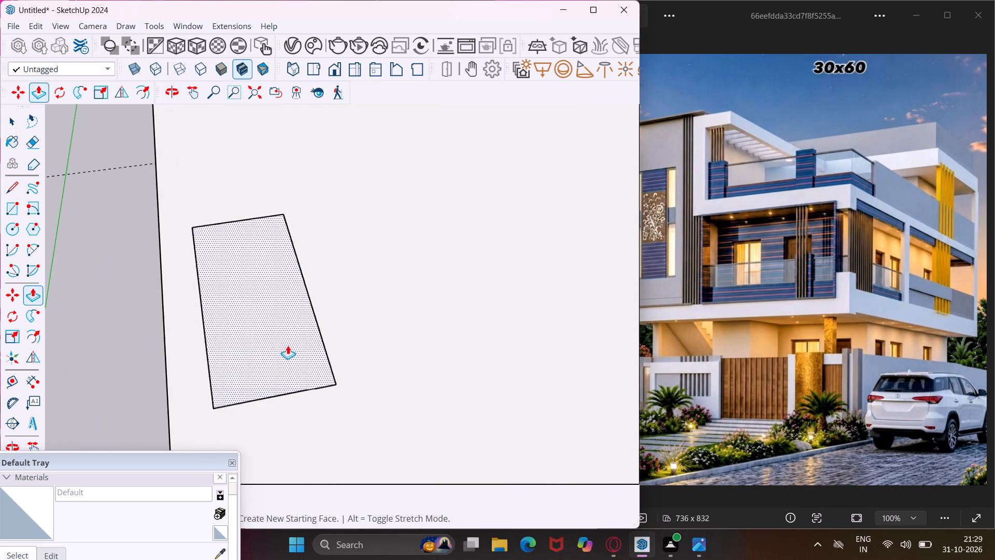
{"action": "left_click", "coordinate": [272, 370]}
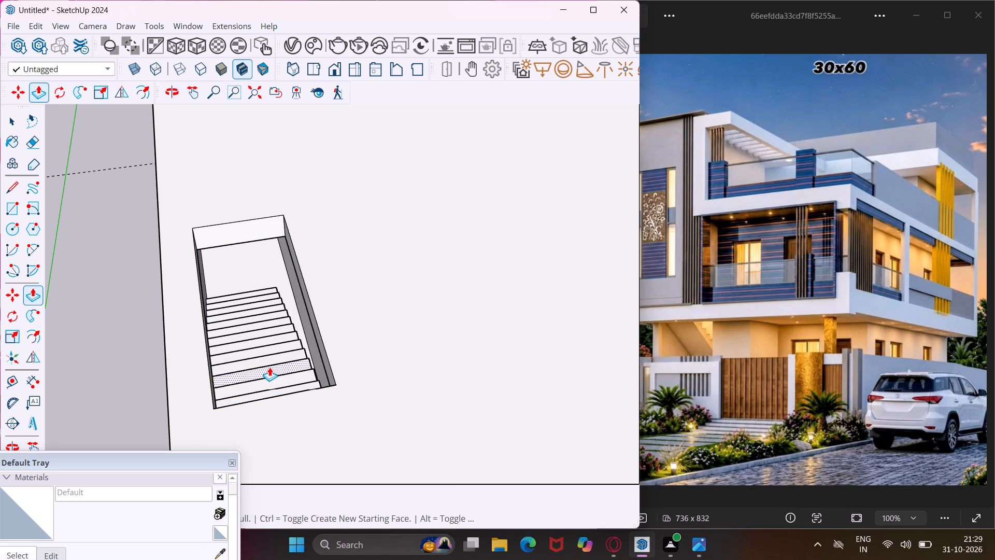
Push/Pull the stair opening's end face at the top of the stair outward about 2' 6 5/8" to lengthen the opening.
{"action": "middle_click_drag", "start_coordinate": [268, 365], "coordinate": [371, 354]}
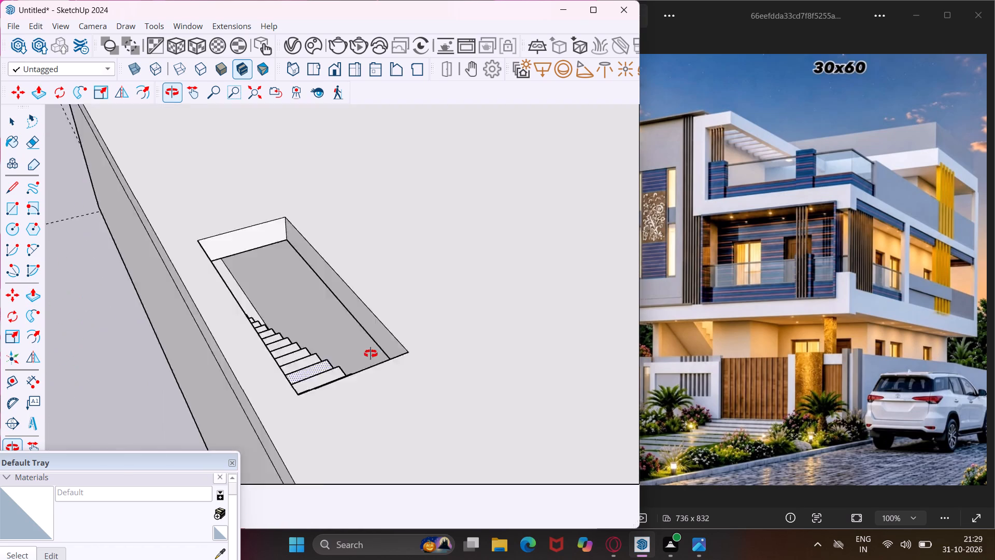
{"action": "middle_click_drag", "start_coordinate": [371, 354], "coordinate": [588, 326]}
{"action": "scroll", "coordinate": [272, 246], "scroll_direction": "down", "scroll_amount": 6}
{"action": "middle_click_drag", "start_coordinate": [259, 267], "coordinate": [265, 272]}
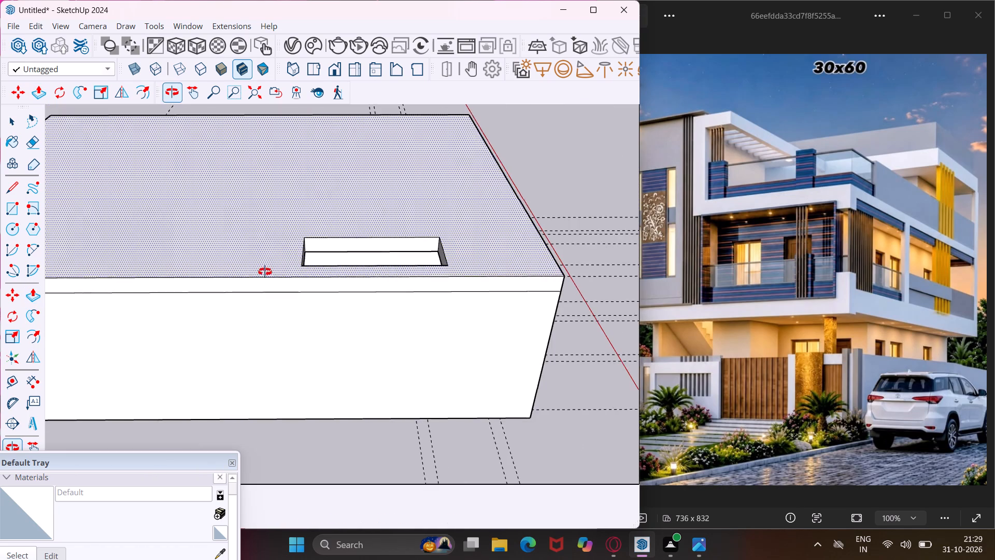
{"action": "middle_click_drag", "start_coordinate": [265, 272], "coordinate": [500, 278]}
{"action": "scroll", "coordinate": [437, 209], "scroll_direction": "up", "scroll_amount": 8}
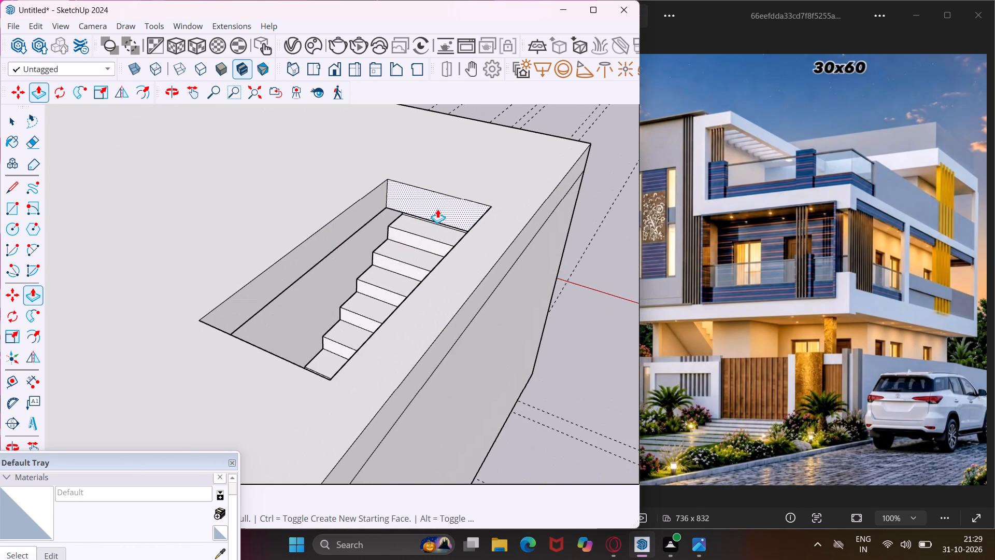
{"action": "left_click", "coordinate": [437, 209]}
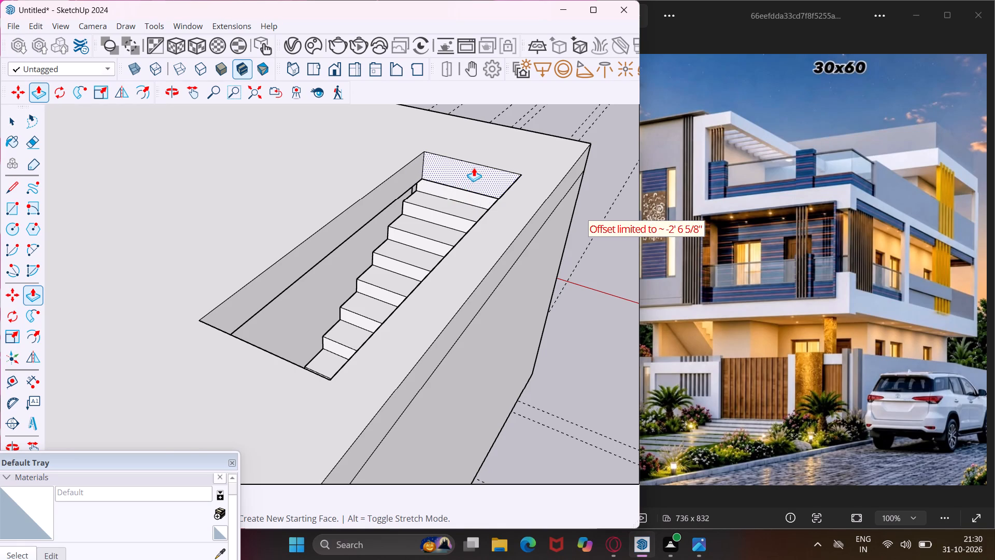
{"action": "left_click", "coordinate": [474, 167]}
Push/Pull both long side faces of the stair opening outward to widen it around the stair.
{"action": "left_click", "coordinate": [366, 215]}
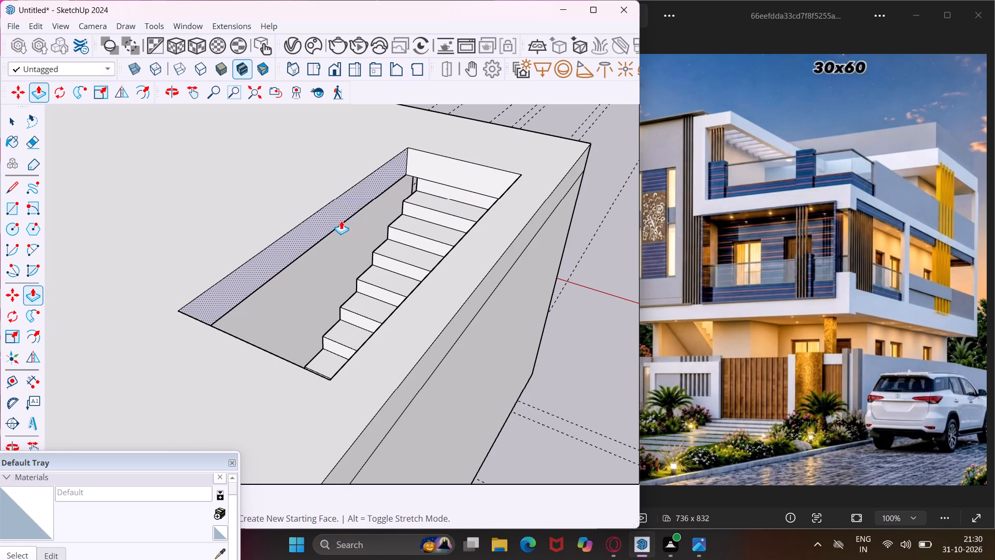
{"action": "left_click", "coordinate": [314, 247]}
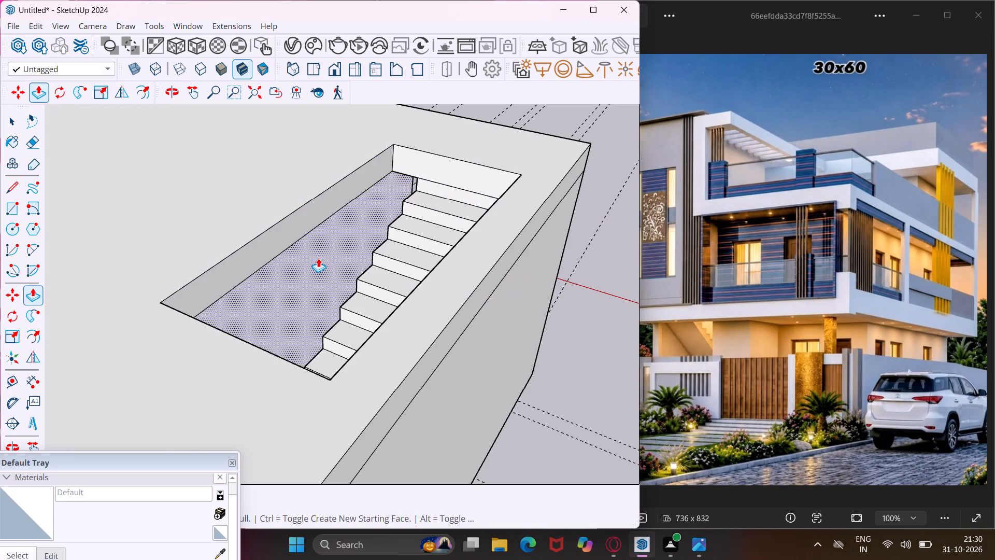
{"action": "middle_click_drag", "start_coordinate": [318, 258], "coordinate": [510, 256]}
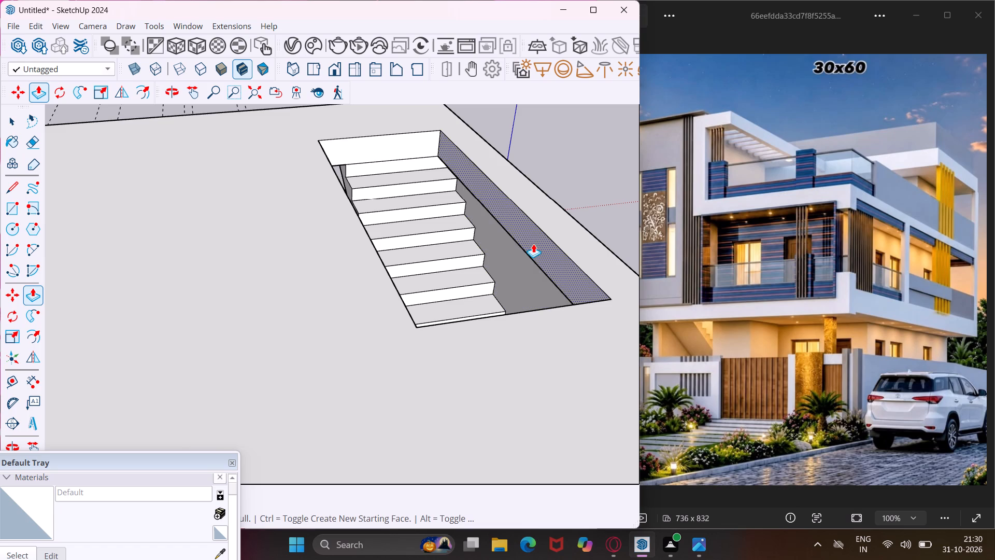
{"action": "left_click", "coordinate": [533, 244]}
{"action": "left_click", "coordinate": [513, 289]}
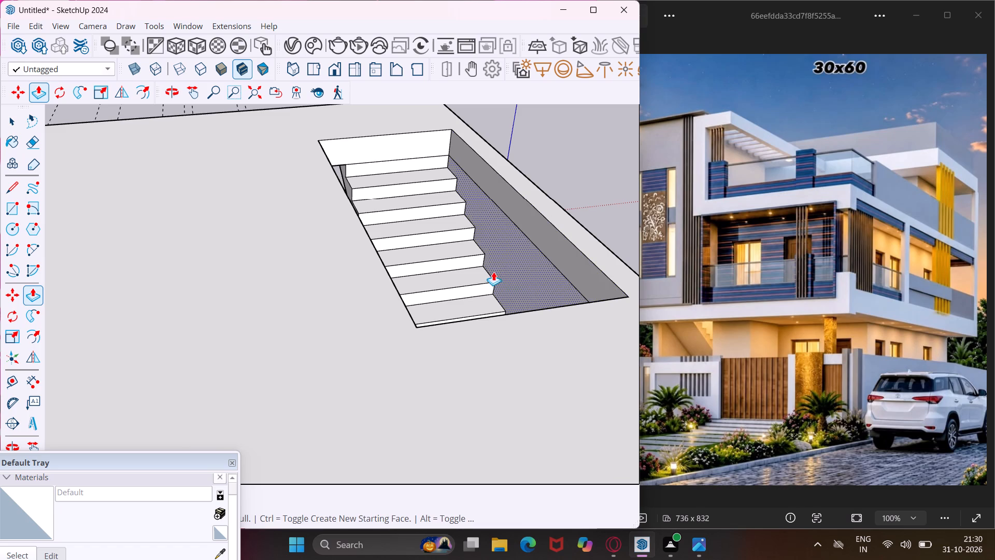
Examine the enlarged stair opening from above and the stair and front walls from the front.
{"action": "scroll", "coordinate": [416, 244], "scroll_direction": "down", "scroll_amount": 5}
{"action": "middle_click_drag", "start_coordinate": [415, 244], "coordinate": [860, 217]}
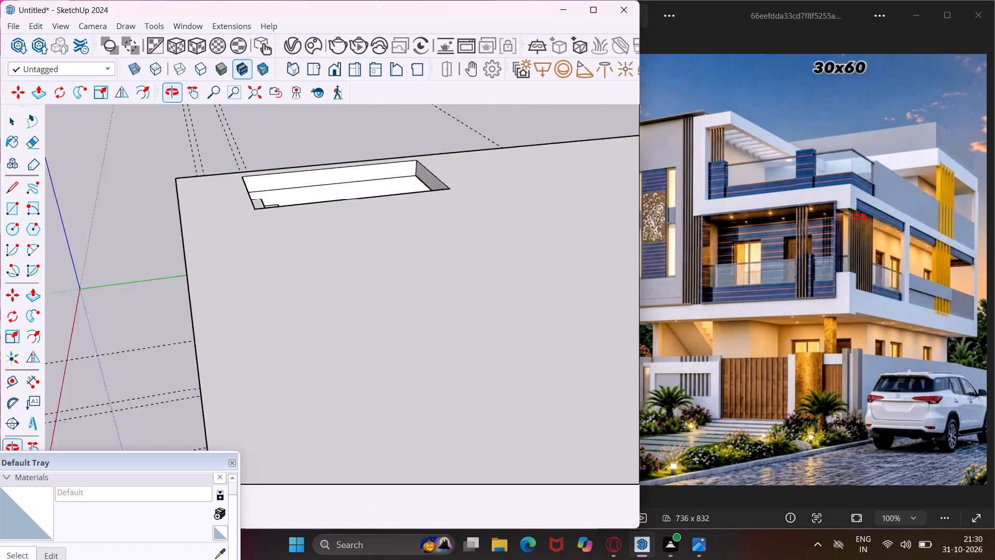
{"action": "middle_click_drag", "start_coordinate": [860, 217], "coordinate": [994, 166]}
{"action": "middle_click_drag", "start_coordinate": [264, 338], "coordinate": [296, 258]}
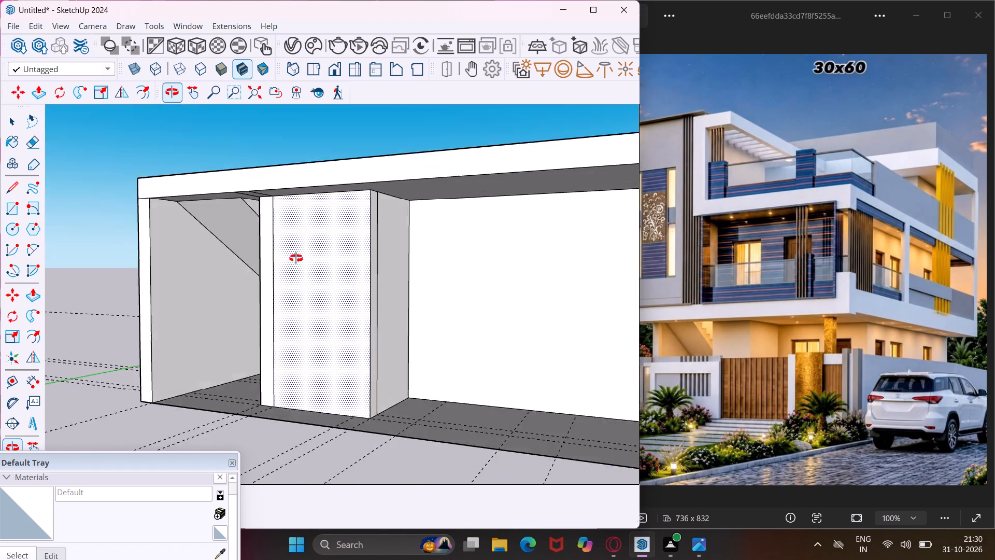
{"action": "middle_click_drag", "start_coordinate": [296, 258], "coordinate": [356, 245]}
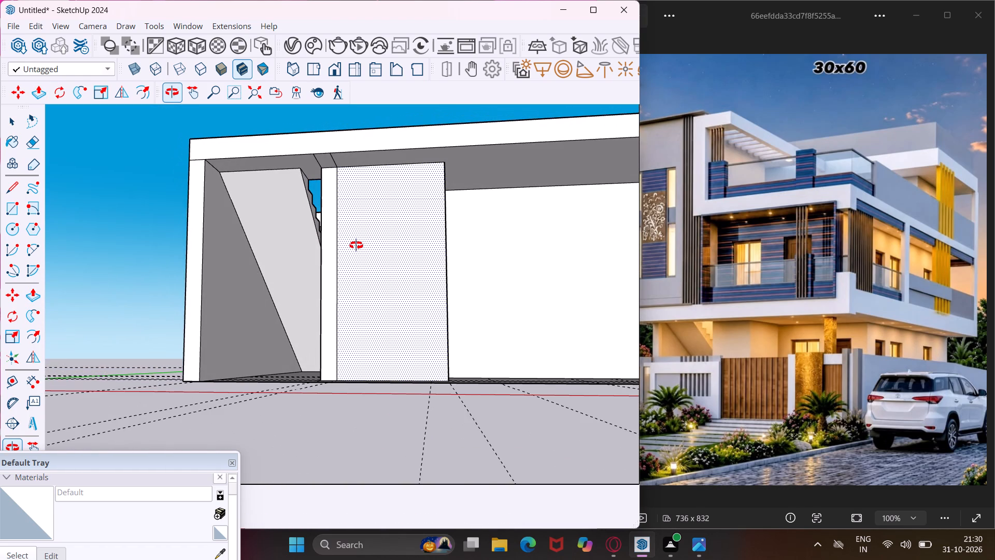
{"action": "middle_click_drag", "start_coordinate": [356, 245], "coordinate": [385, 259]}
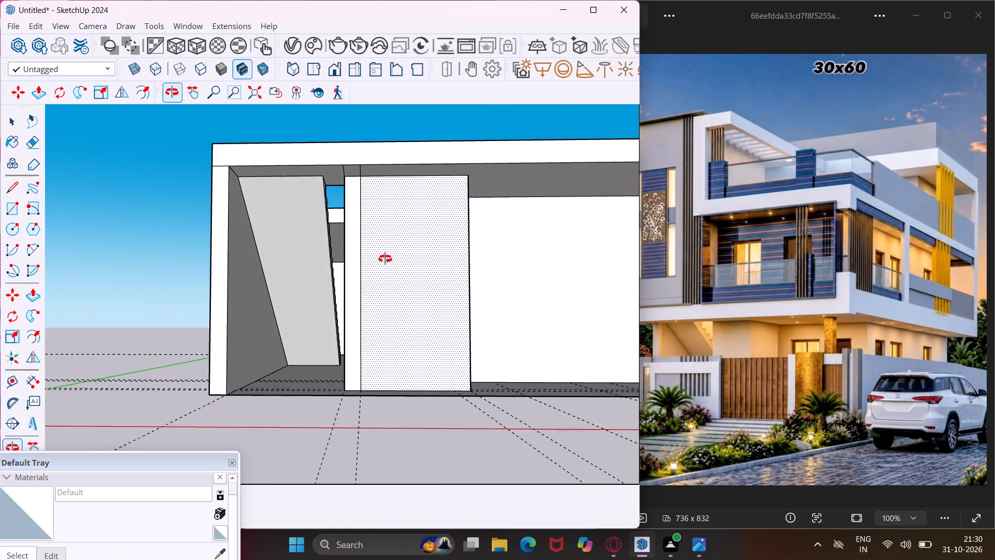
{"action": "middle_click_drag", "start_coordinate": [385, 259], "coordinate": [344, 266]}
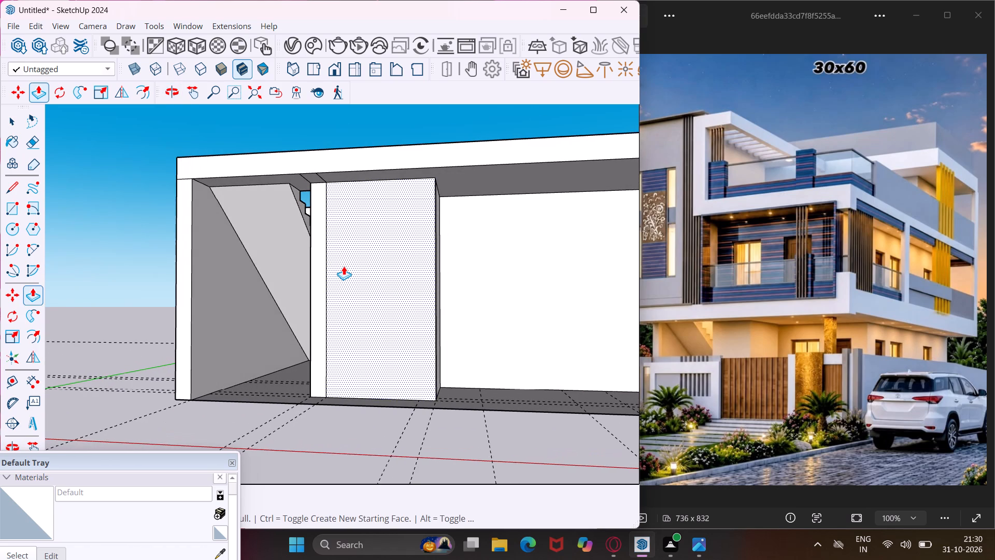
{"action": "key", "text": "Escape"}
{"action": "key", "text": "space"}
{"action": "scroll", "coordinate": [158, 256], "scroll_direction": "down", "scroll_amount": 3}
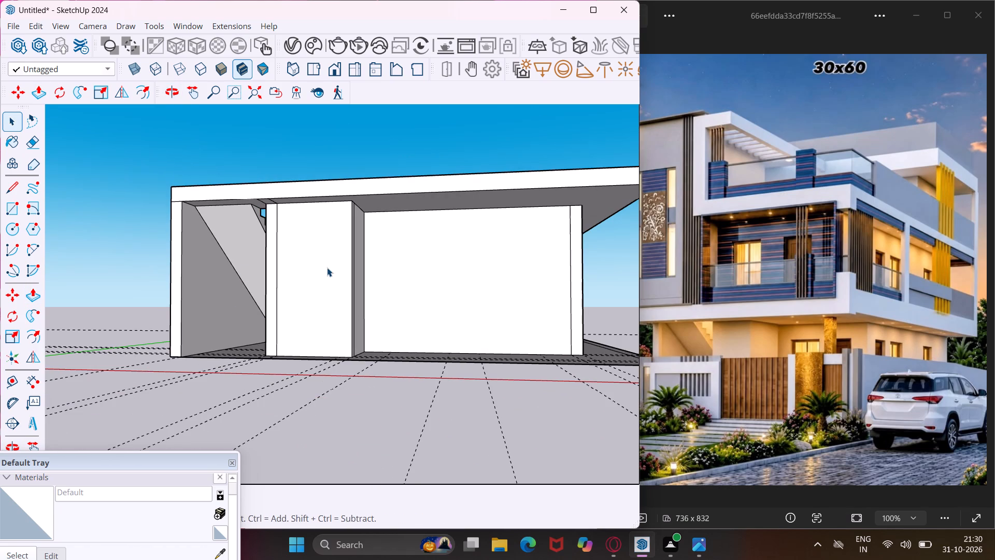
{"action": "middle_click_drag", "start_coordinate": [327, 268], "coordinate": [301, 305]}
{"action": "scroll", "coordinate": [170, 281], "scroll_direction": "down", "scroll_amount": 5}
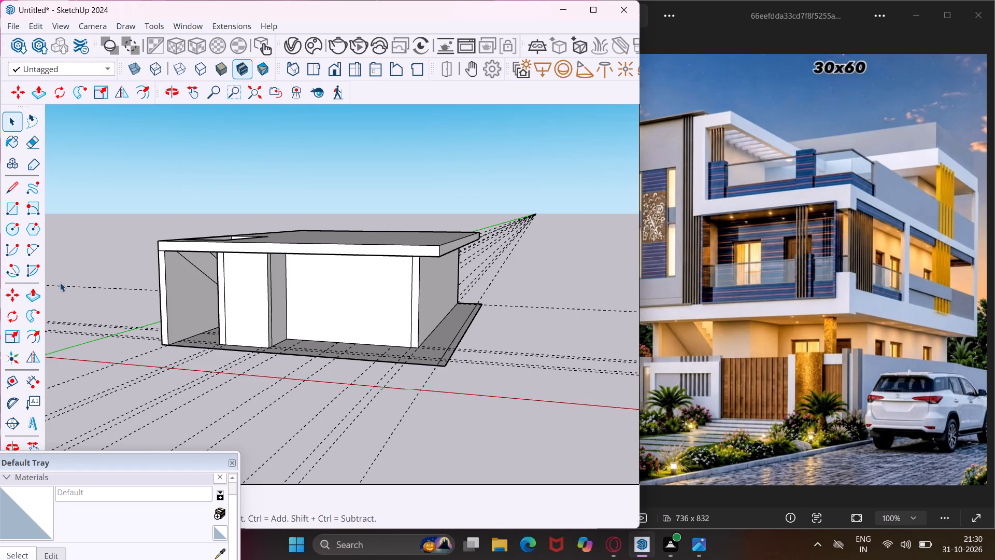
Place horizontal guides on the recessed front wall, 3' below its top edge and 3' above its bottom edge.
{"action": "left_click", "coordinate": [9, 372]}
{"action": "middle_click_drag", "start_coordinate": [187, 343], "coordinate": [283, 299]}
{"action": "scroll", "coordinate": [397, 235], "scroll_direction": "up", "scroll_amount": 7}
{"action": "left_click", "coordinate": [400, 232]}
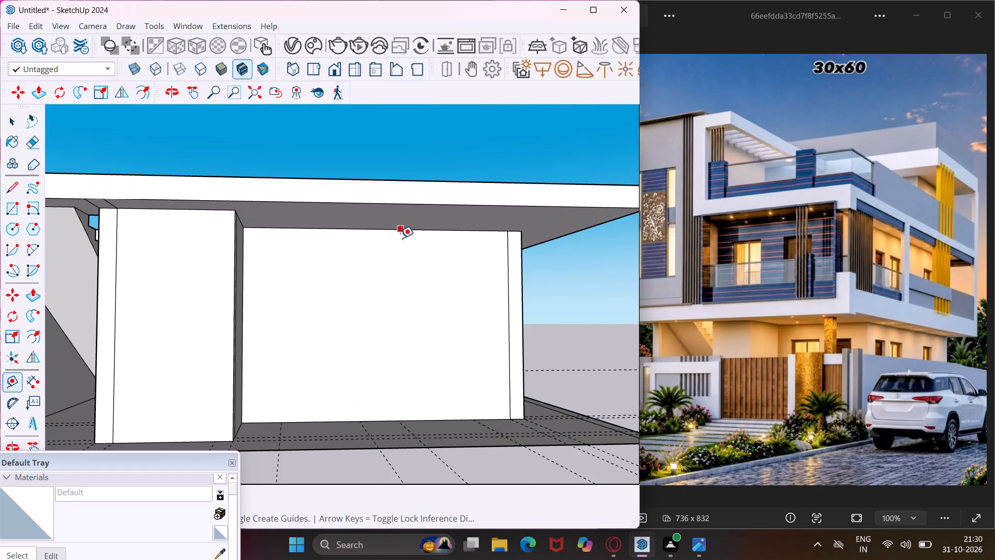
{"action": "type", "text": "3'"}
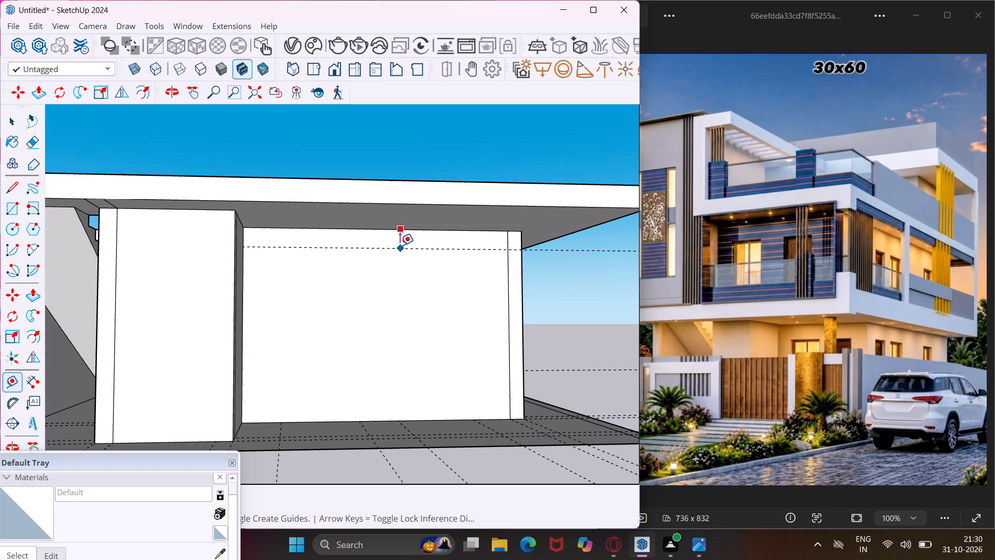
{"action": "key", "text": "Return"}
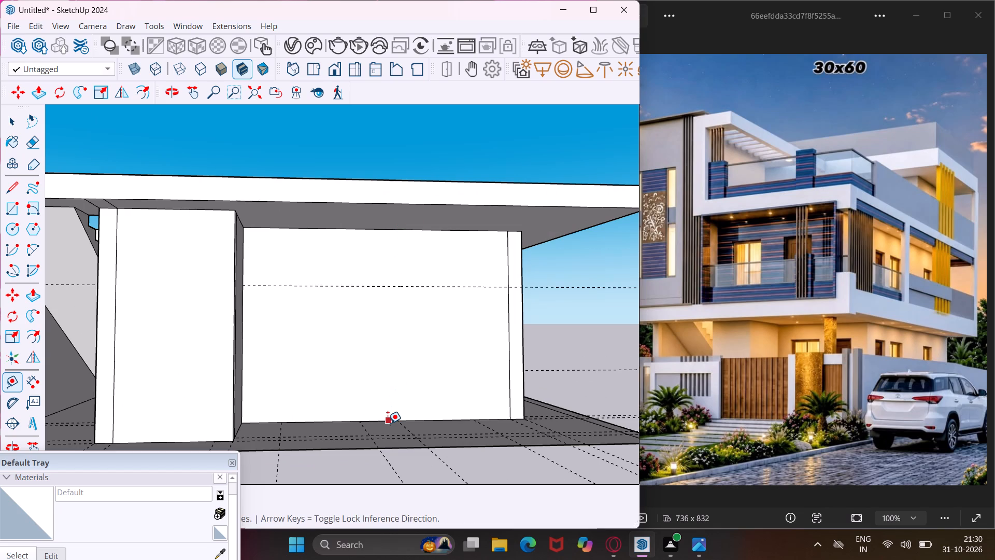
{"action": "scroll", "coordinate": [388, 423], "scroll_direction": "up", "scroll_amount": 4}
{"action": "left_click", "coordinate": [388, 423]}
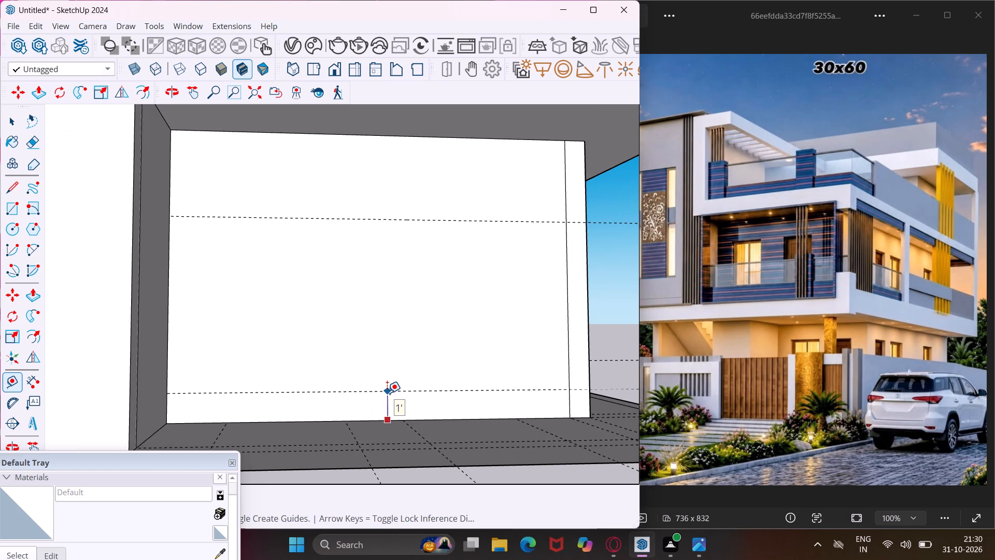
{"action": "type", "text": "3'"}
{"action": "key", "text": "Return"}
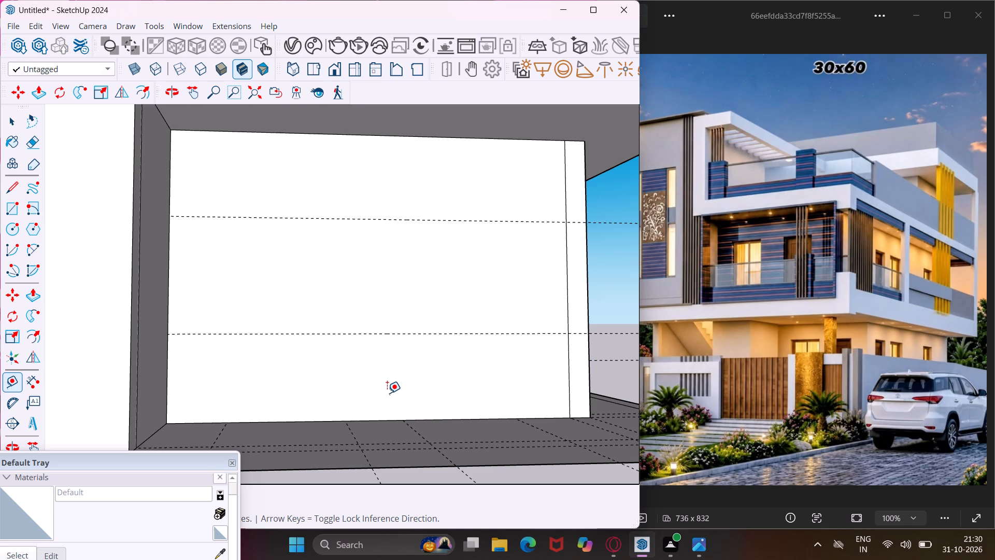
Place vertical guides on the recessed front wall, one 2' from the corner with the projecting wall and another 4' beyond it.
{"action": "left_click", "coordinate": [168, 400]}
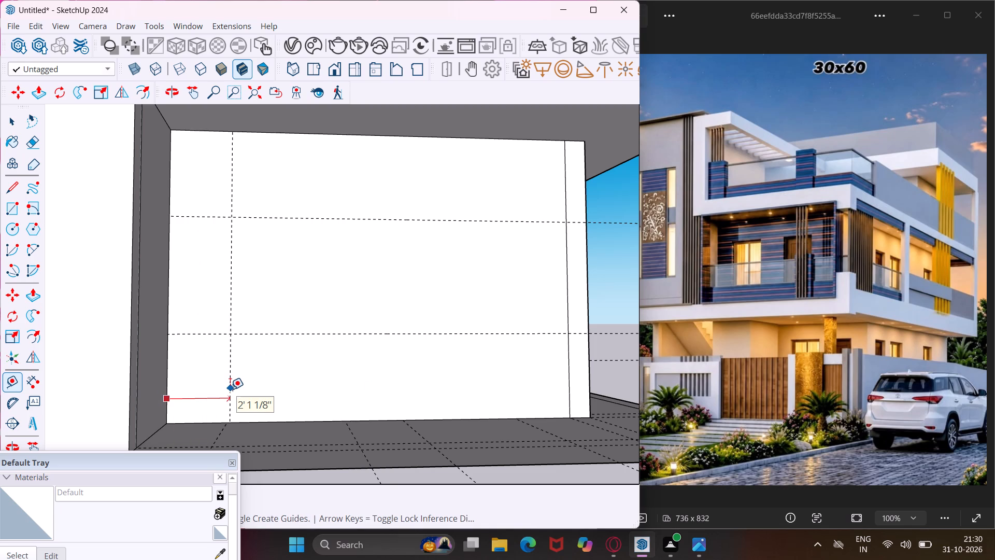
{"action": "type", "text": "2'"}
{"action": "key", "text": "Return"}
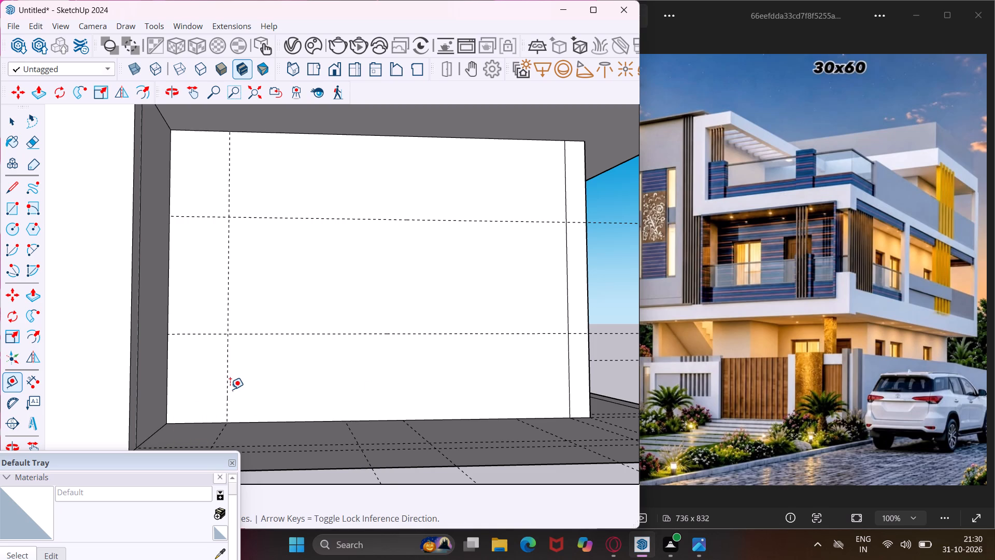
{"action": "left_click", "coordinate": [225, 387]}
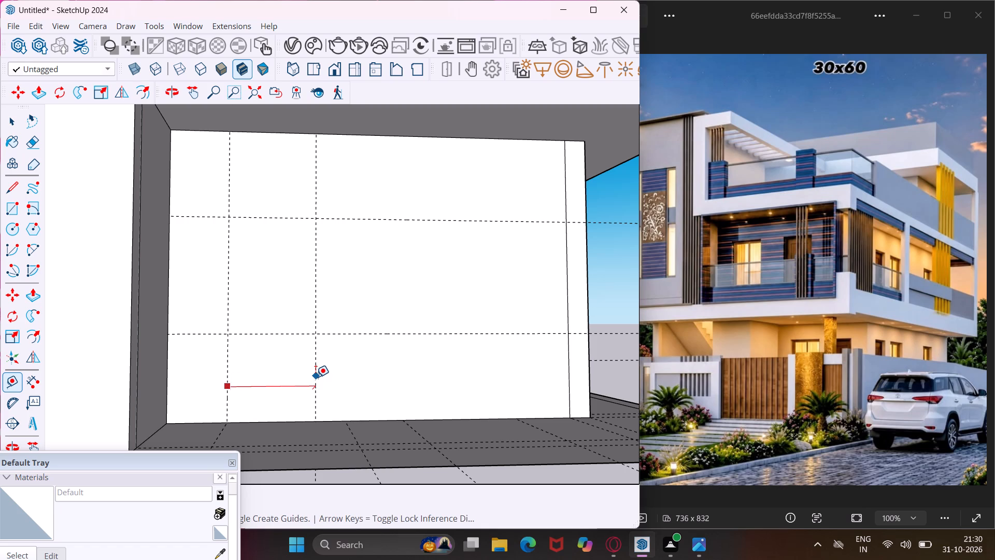
{"action": "type", "text": "4'"}
{"action": "key", "text": "Return"}
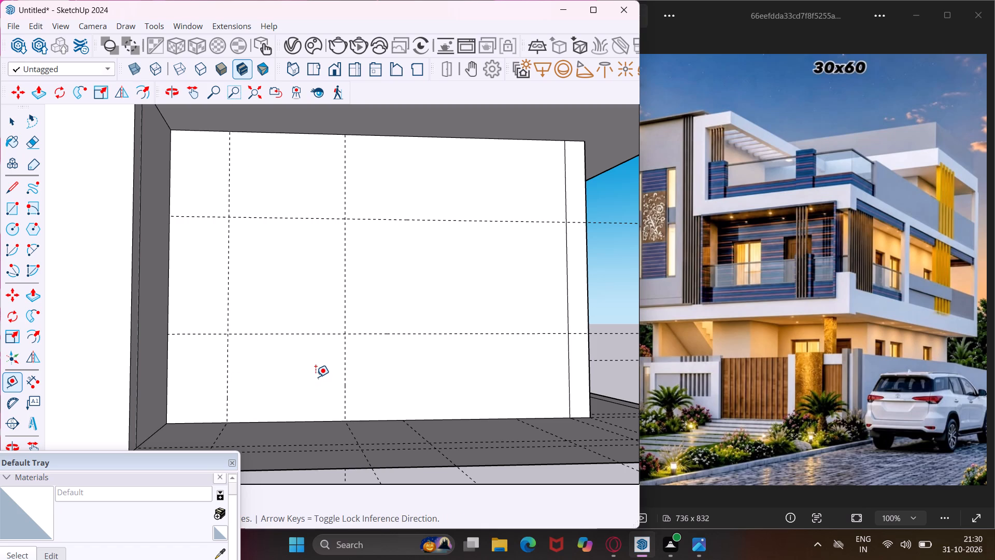
Place two more vertical guides on the recessed front wall, one 2' beyond the last guide and another 4' beyond that.
{"action": "left_click", "coordinate": [343, 368]}
{"action": "type", "text": "2'"}
{"action": "key", "text": "Return"}
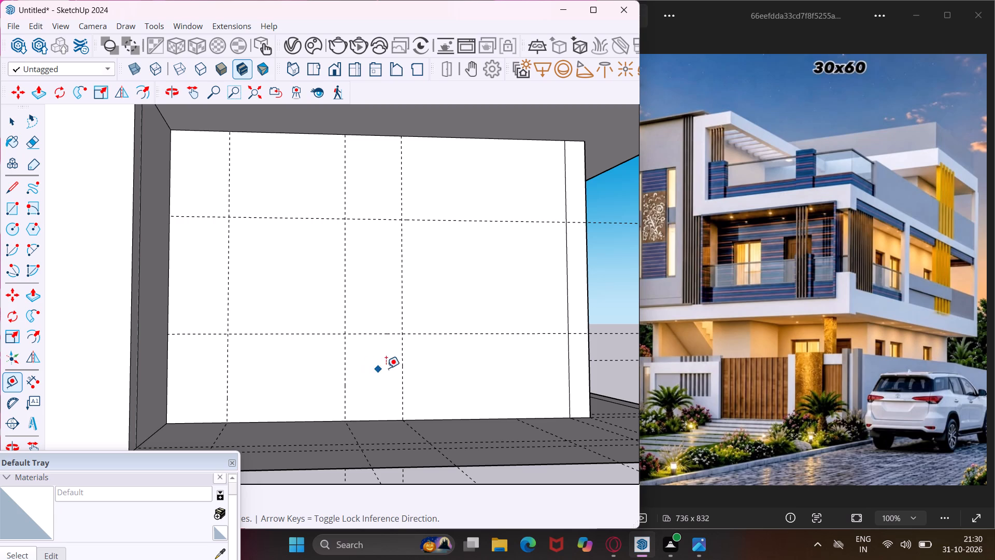
{"action": "left_click", "coordinate": [404, 367]}
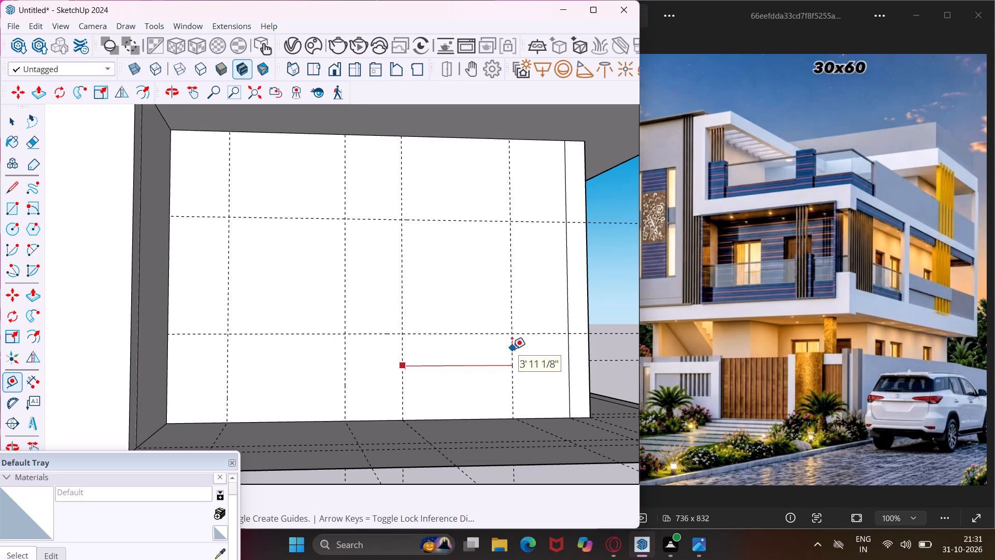
{"action": "type", "text": "4'"}
{"action": "key", "text": "Return"}
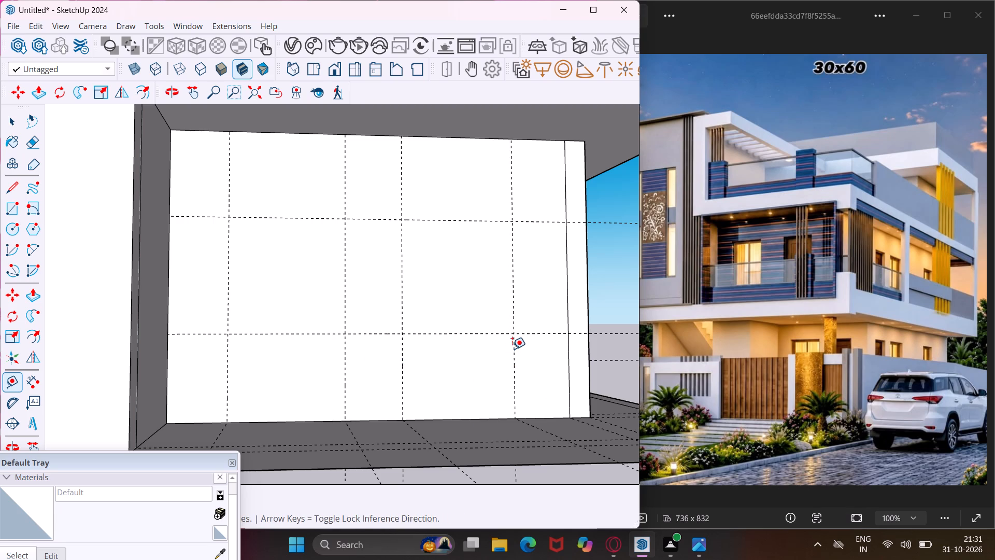
Place vertical guides on the long side wall, one 2'9" from its front corner and another 4' beyond it.
{"action": "scroll", "coordinate": [399, 318], "scroll_direction": "down", "scroll_amount": 4}
{"action": "middle_click_drag", "start_coordinate": [563, 281], "coordinate": [464, 310]}
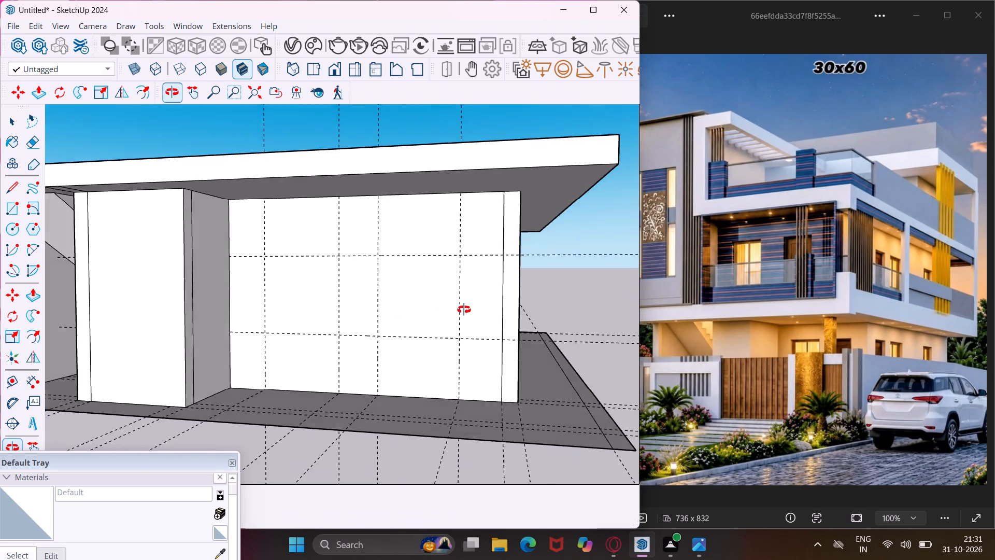
{"action": "middle_click_drag", "start_coordinate": [464, 310], "coordinate": [253, 363]}
{"action": "scroll", "coordinate": [219, 339], "scroll_direction": "down", "scroll_amount": 4}
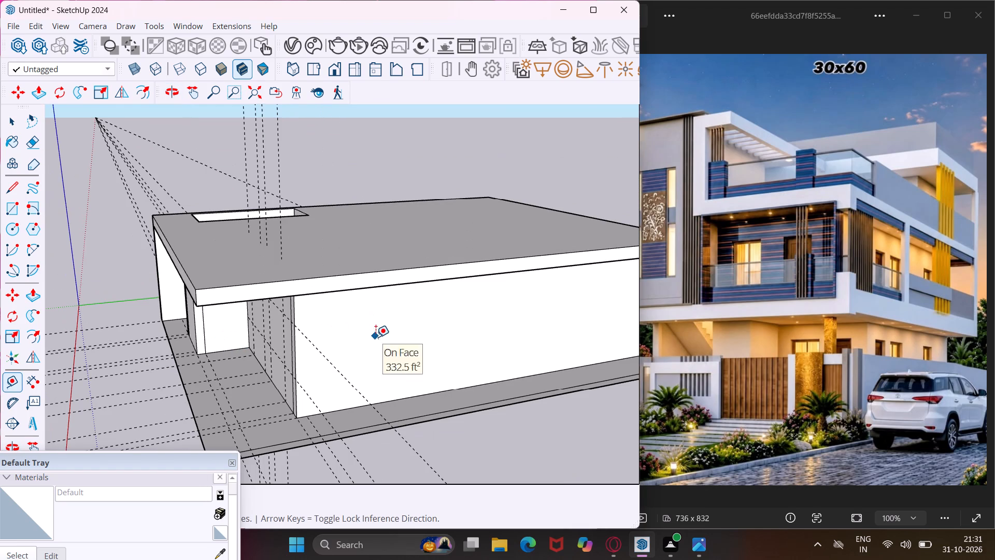
{"action": "middle_click_drag", "start_coordinate": [376, 337], "coordinate": [303, 339]}
{"action": "scroll", "coordinate": [298, 339], "scroll_direction": "up", "scroll_amount": 5}
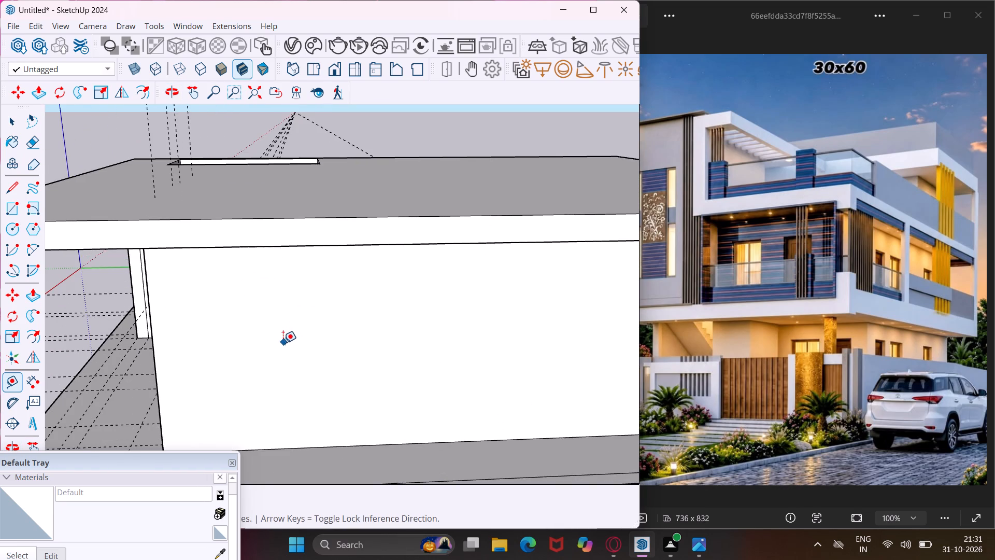
{"action": "middle_click_drag", "start_coordinate": [282, 343], "coordinate": [292, 289]}
{"action": "left_click", "coordinate": [172, 291]}
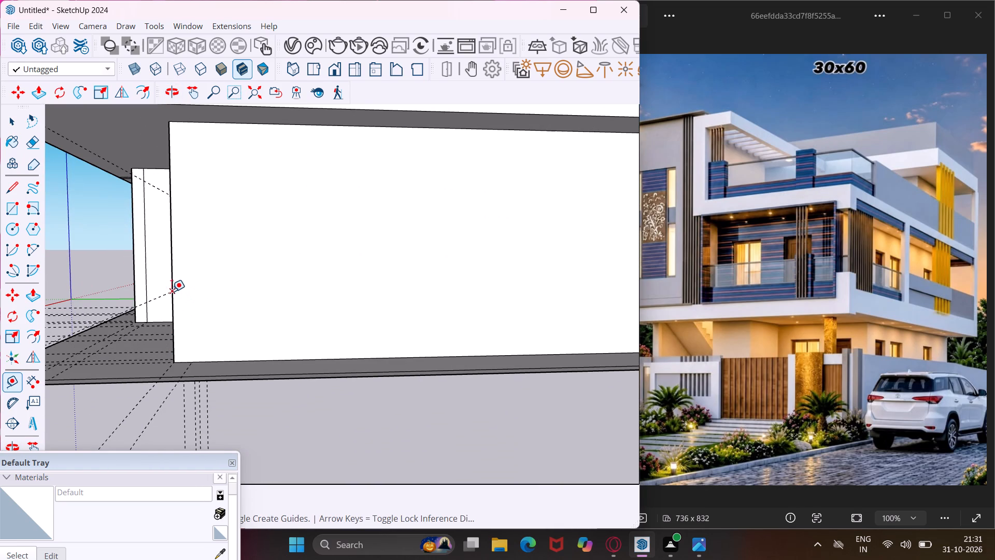
{"action": "key", "text": "Escape"}
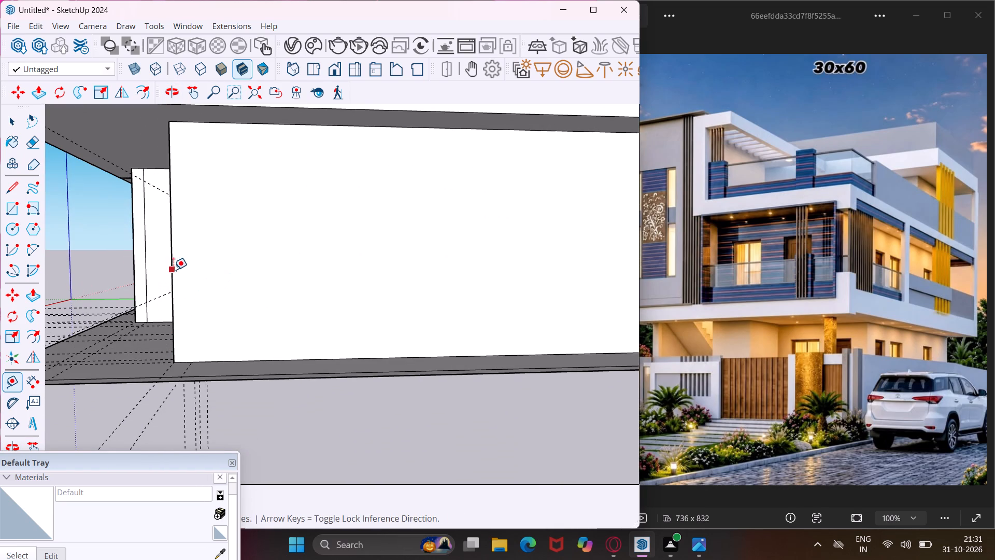
{"action": "left_click", "coordinate": [174, 270]}
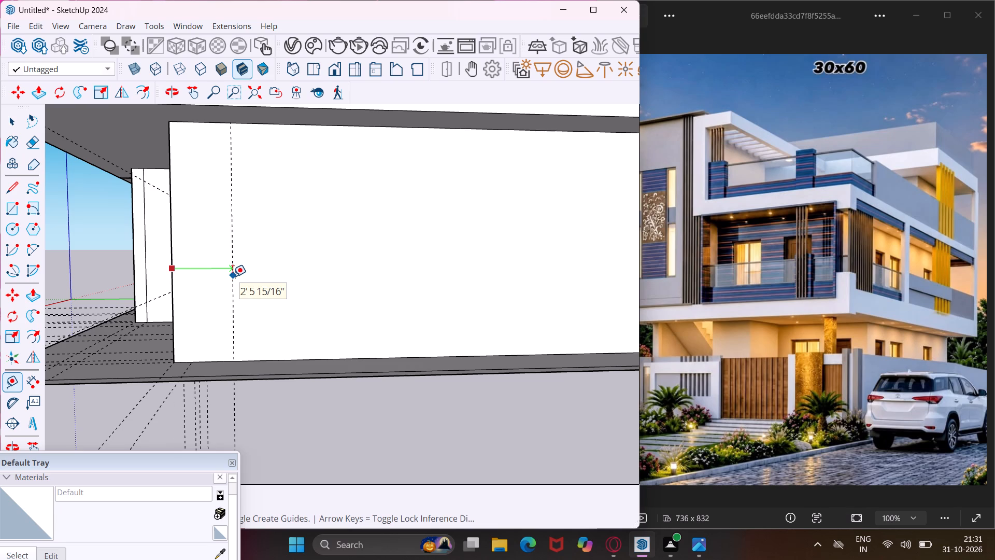
{"action": "type", "text": "2'"}
{"action": "type", "text": "9\""}
{"action": "key", "text": "Return"}
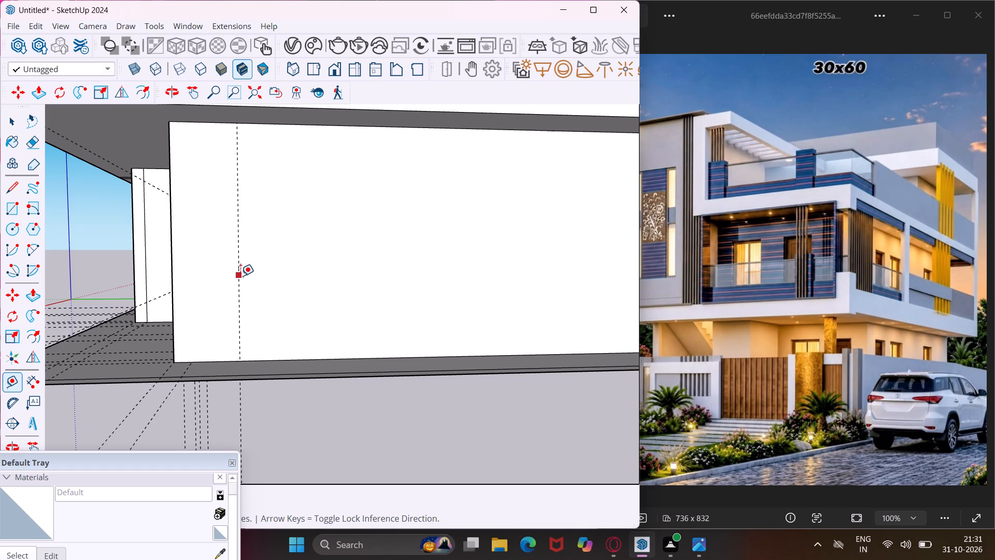
{"action": "left_click", "coordinate": [239, 276]}
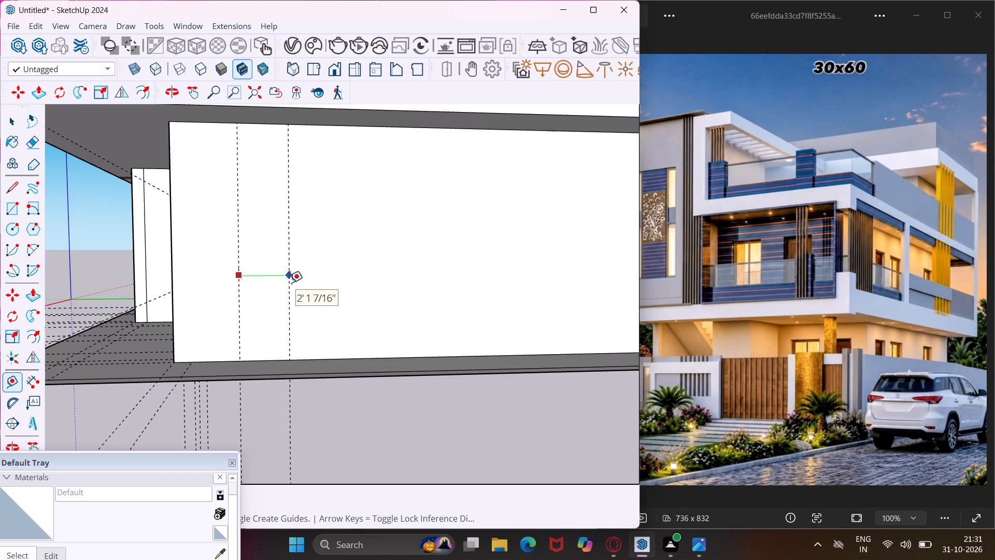
{"action": "type", "text": "4'"}
{"action": "key", "text": "Return"}
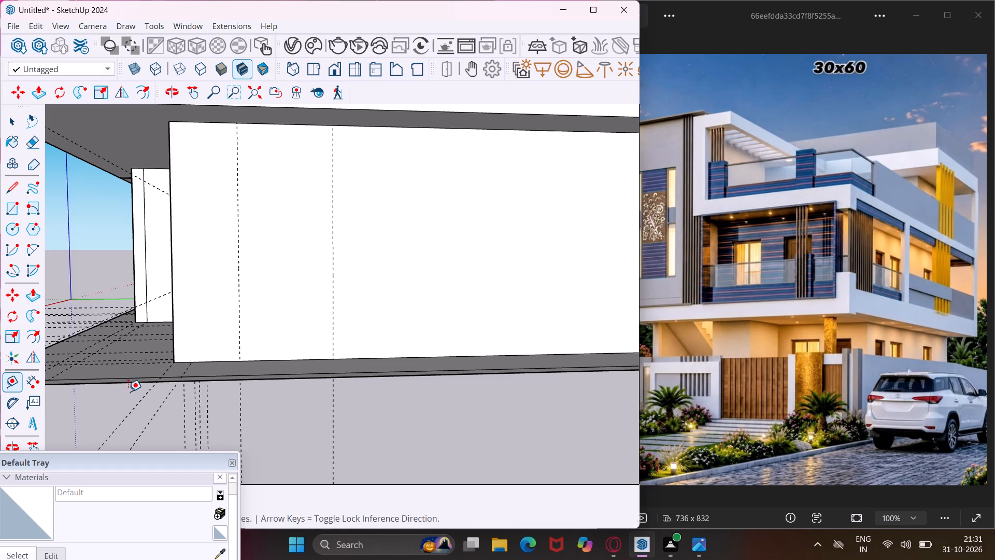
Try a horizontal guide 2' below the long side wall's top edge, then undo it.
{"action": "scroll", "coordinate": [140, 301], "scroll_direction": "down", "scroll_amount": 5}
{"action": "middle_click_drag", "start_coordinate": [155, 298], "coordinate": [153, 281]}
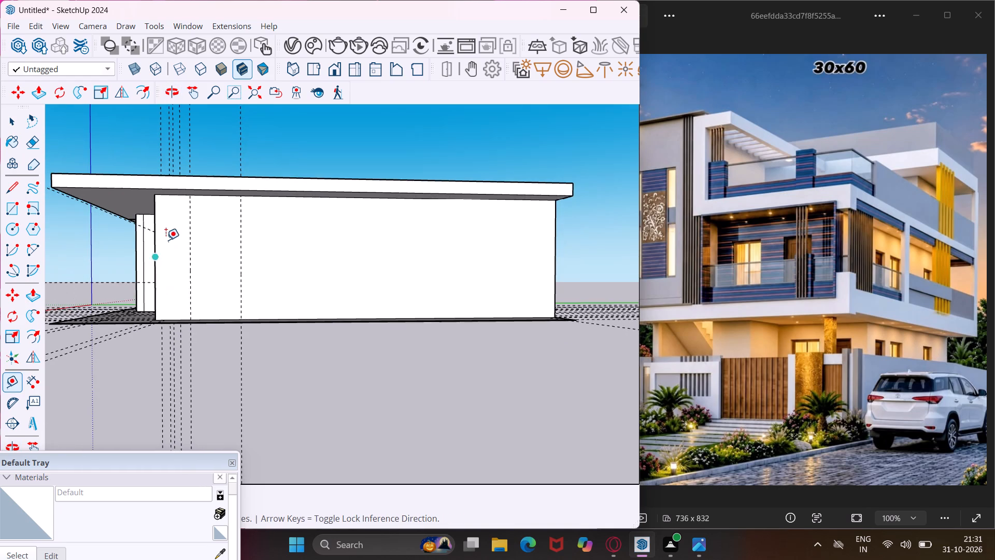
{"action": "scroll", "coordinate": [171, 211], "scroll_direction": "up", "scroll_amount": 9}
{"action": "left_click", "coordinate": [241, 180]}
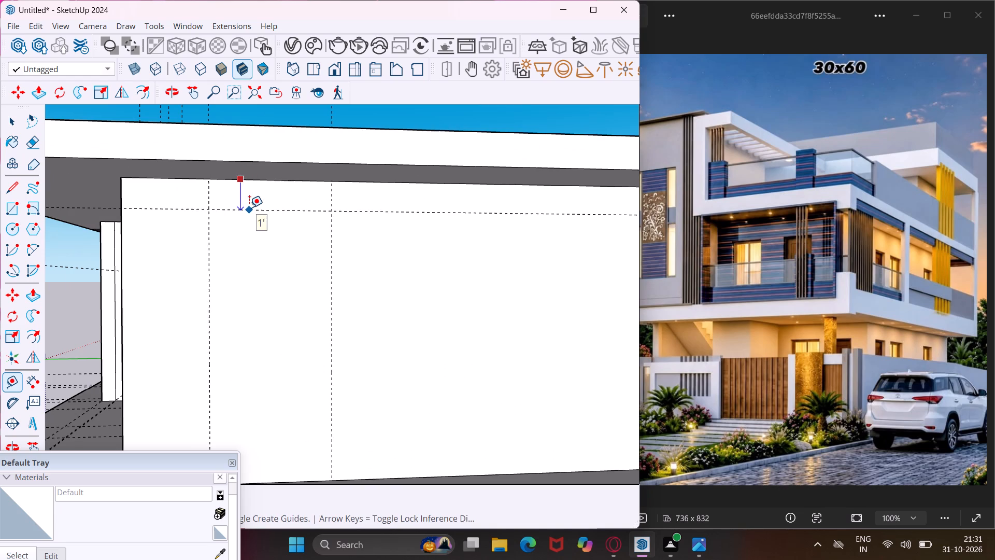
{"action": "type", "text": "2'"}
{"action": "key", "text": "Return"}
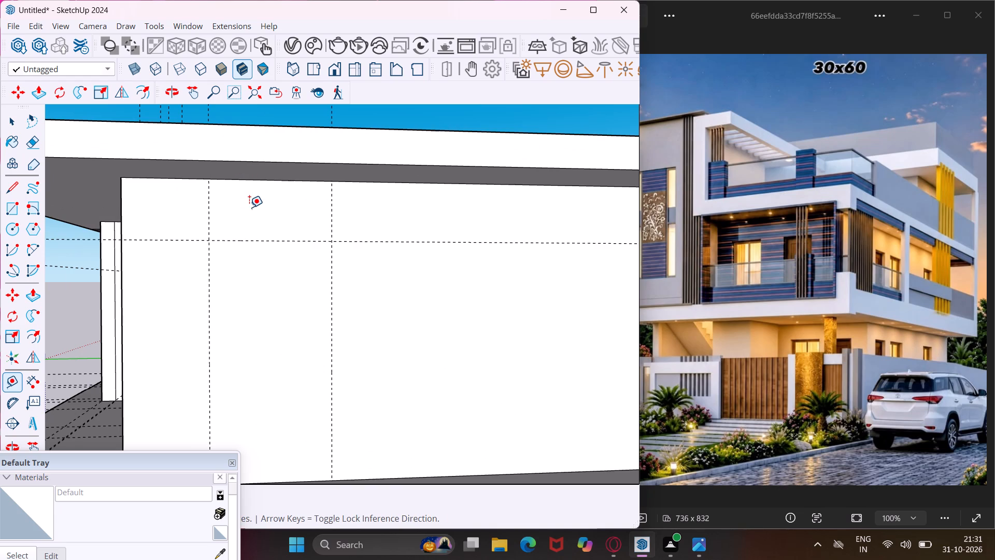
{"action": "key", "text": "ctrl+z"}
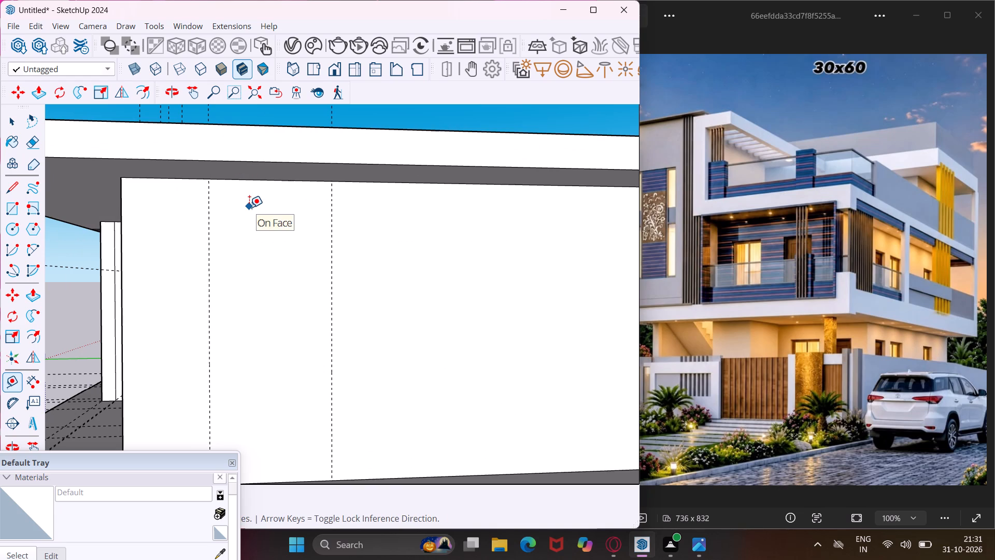
Place a horizontal guide on the long side wall, 3' below its top edge.
{"action": "left_click", "coordinate": [271, 177]}
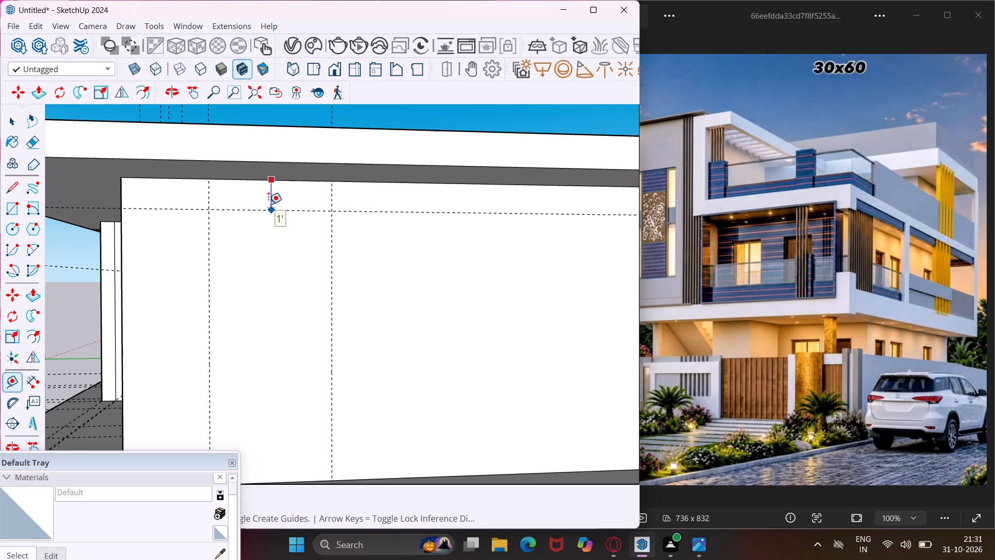
{"action": "type", "text": "3'"}
{"action": "key", "text": "Return"}
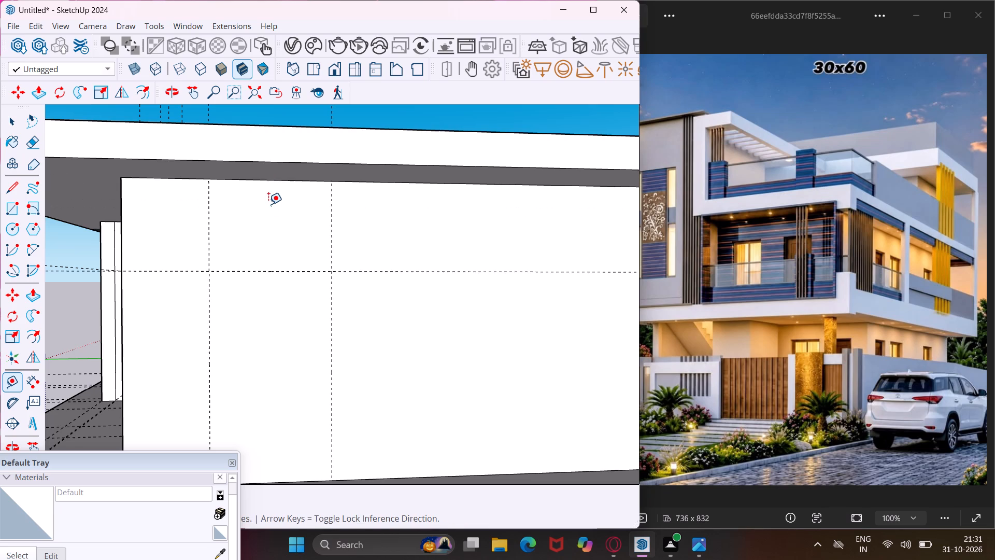
Place two more vertical guides on the long side wall, 2' beyond the last vertical guide and 4' beyond that.
{"action": "scroll", "coordinate": [205, 218], "scroll_direction": "down", "scroll_amount": 5}
{"action": "scroll", "coordinate": [118, 236], "scroll_direction": "down", "scroll_amount": 4}
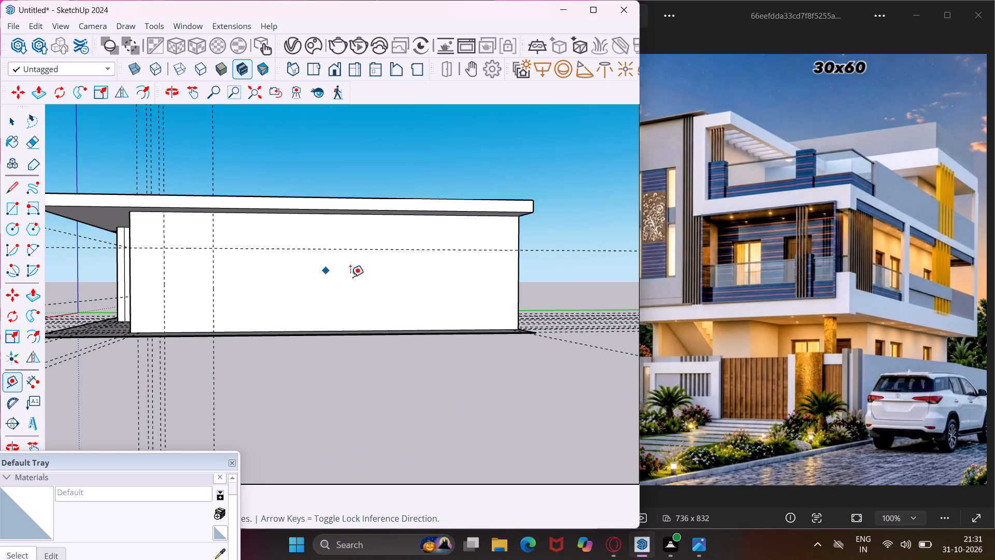
{"action": "middle_click_drag", "start_coordinate": [374, 281], "coordinate": [380, 307]}
{"action": "scroll", "coordinate": [225, 330], "scroll_direction": "up", "scroll_amount": 2}
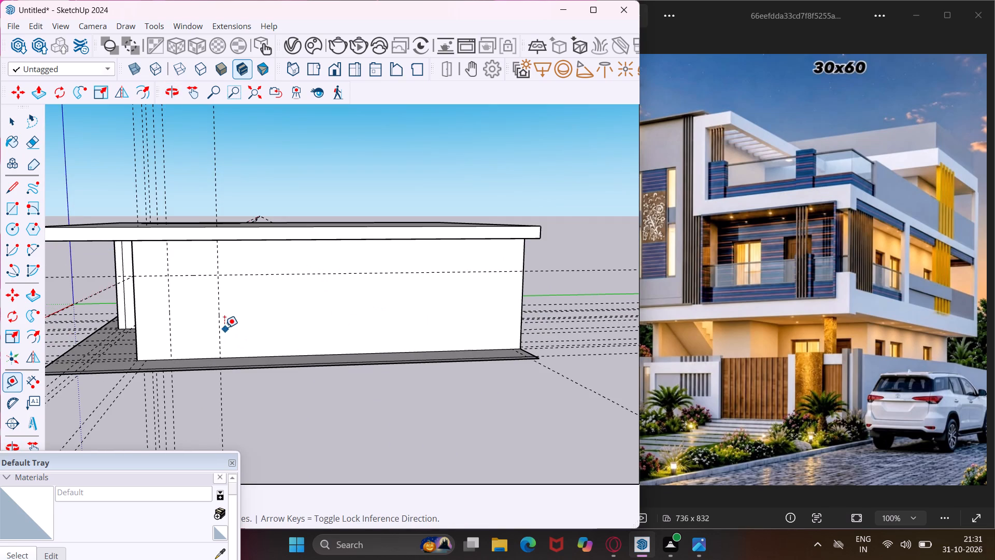
{"action": "scroll", "coordinate": [224, 328], "scroll_direction": "up", "scroll_amount": 6}
{"action": "left_click", "coordinate": [217, 316]}
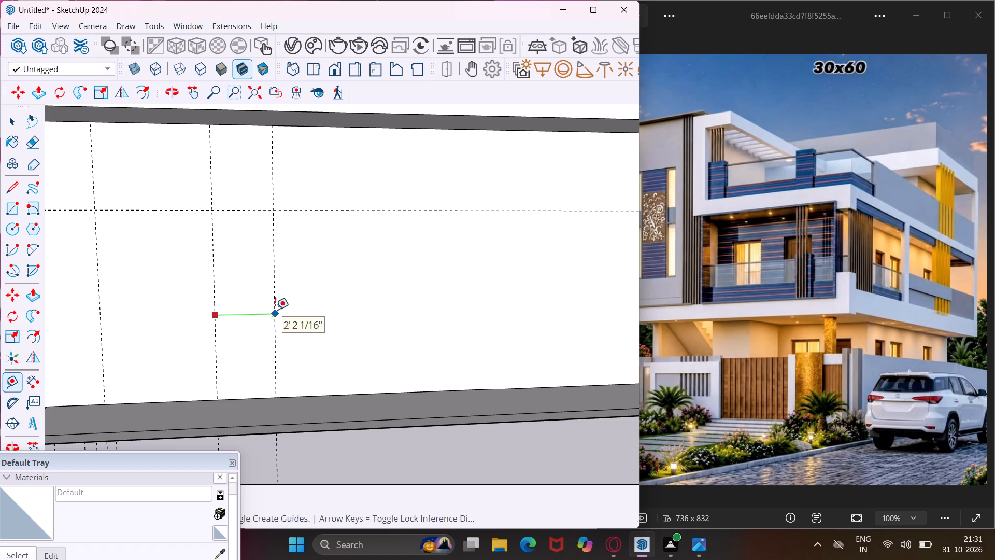
{"action": "type", "text": "2'"}
{"action": "key", "text": "Return"}
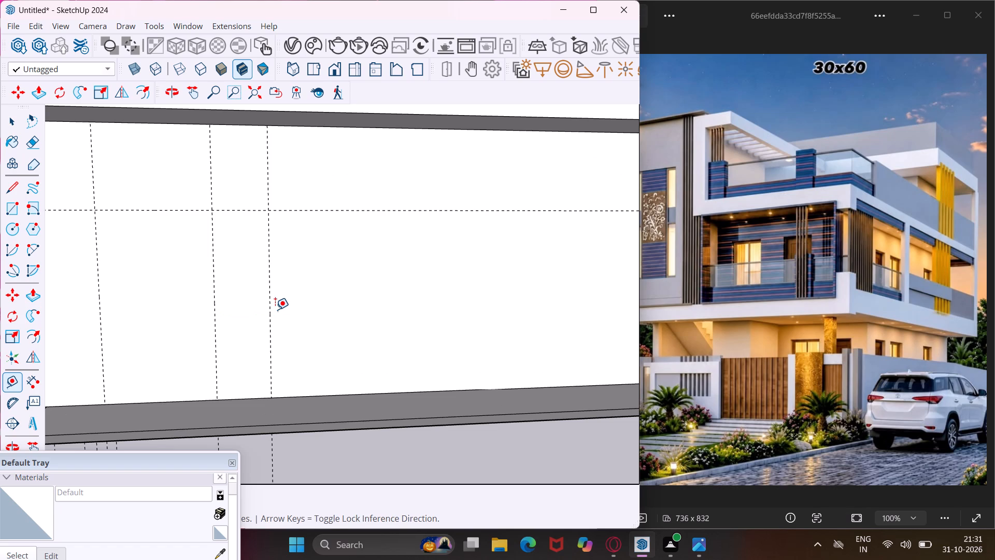
{"action": "left_click", "coordinate": [271, 314]}
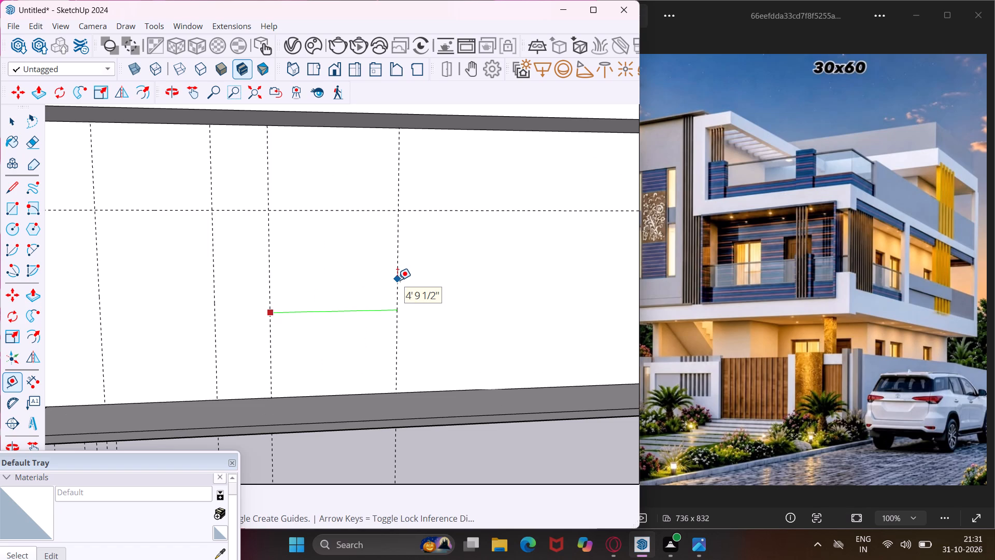
{"action": "type", "text": "4'"}
{"action": "key", "text": "Return"}
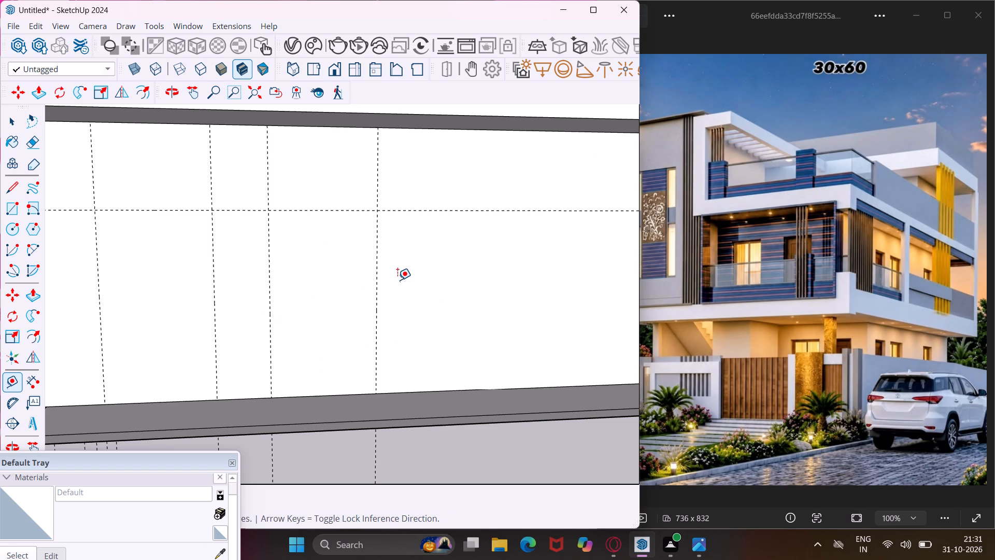
Place a horizontal guide on the long side wall, 3' above its bottom edge.
{"action": "scroll", "coordinate": [344, 337], "scroll_direction": "up", "scroll_amount": 3}
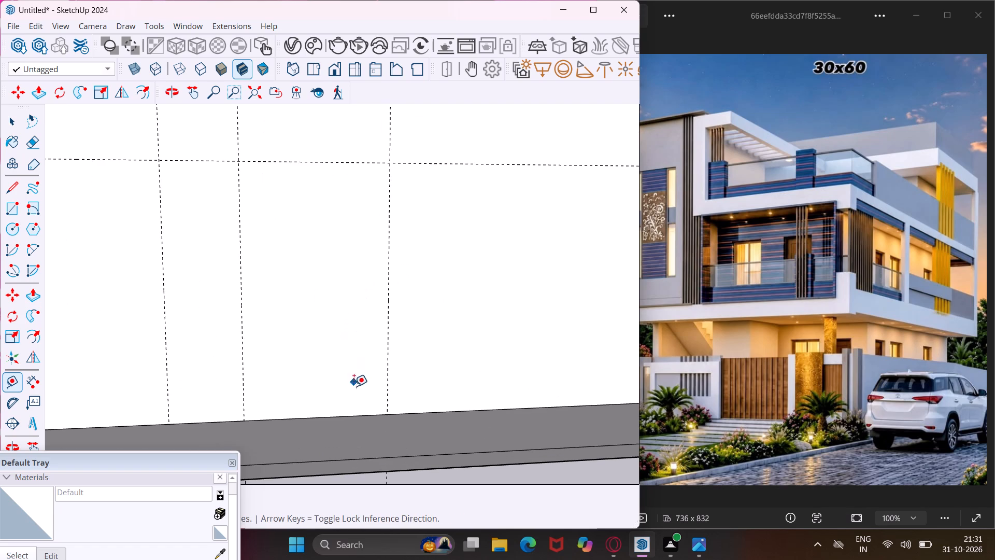
{"action": "left_click", "coordinate": [358, 416]}
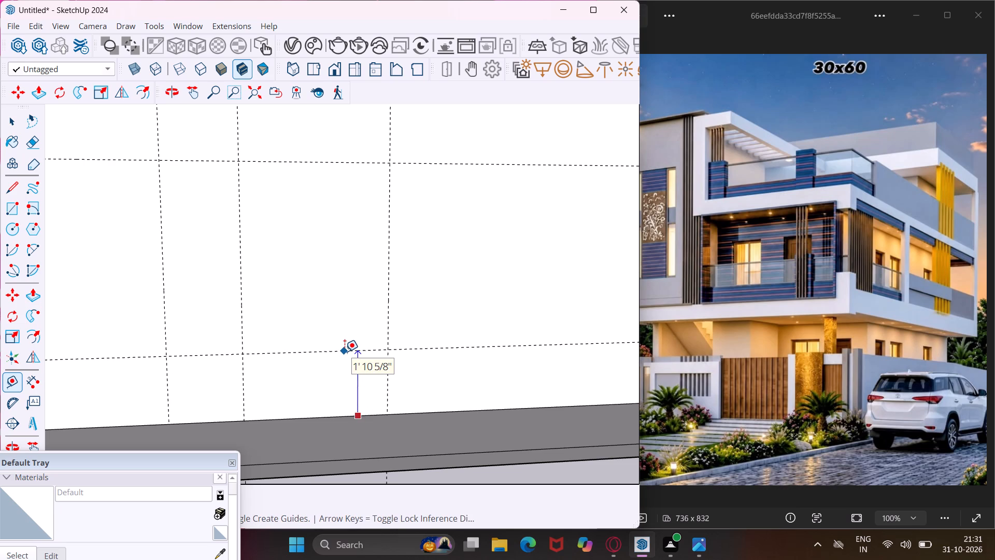
{"action": "type", "text": "3'"}
{"action": "key", "text": "Return"}
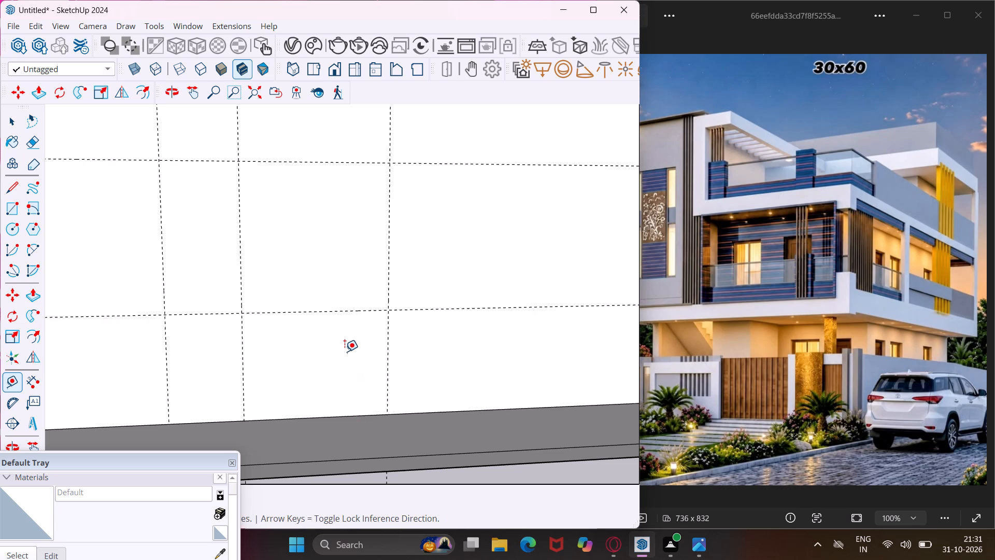
Place a freehand vertical guide farther toward the rear of the long side wall and another 4' beyond it.
{"action": "scroll", "coordinate": [299, 313], "scroll_direction": "down", "scroll_amount": 5}
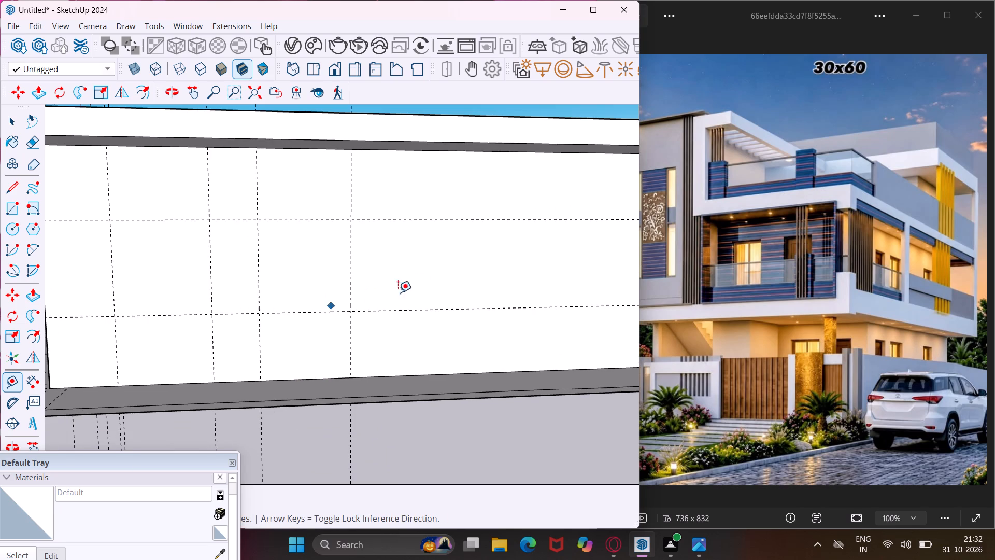
{"action": "scroll", "coordinate": [391, 287], "scroll_direction": "down", "scroll_amount": 4}
{"action": "middle_click_drag", "start_coordinate": [454, 295], "coordinate": [368, 314]}
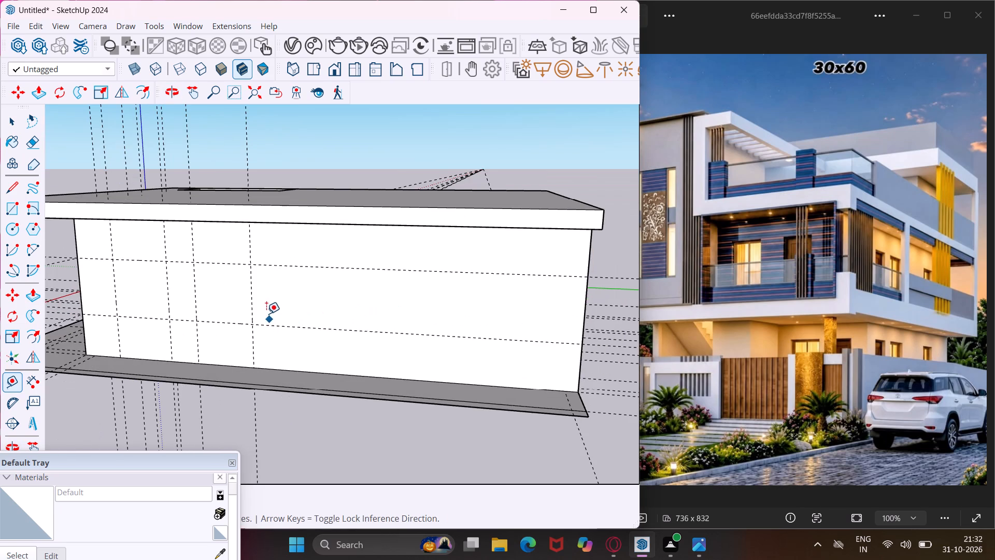
{"action": "left_click", "coordinate": [250, 297]}
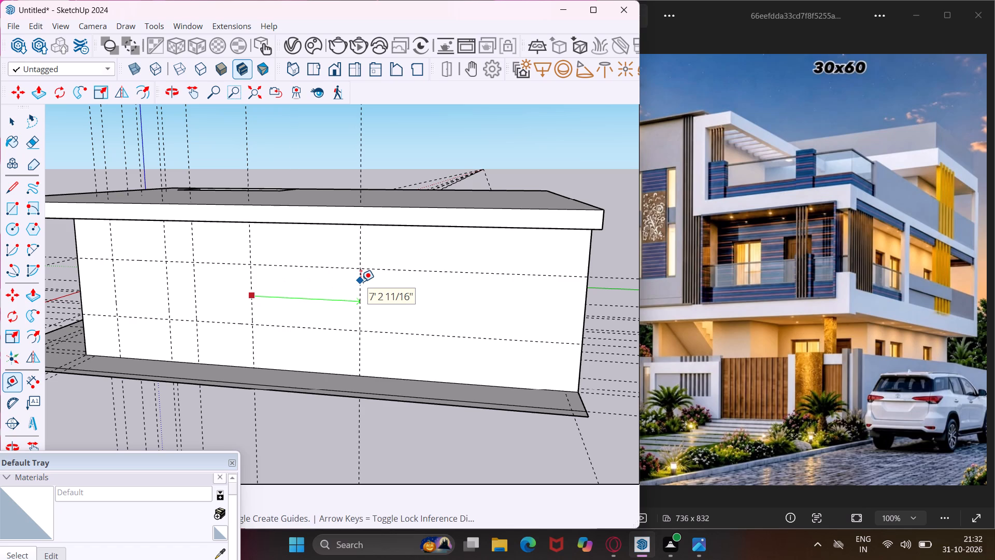
{"action": "left_click", "coordinate": [397, 285]}
{"action": "left_click", "coordinate": [396, 307]}
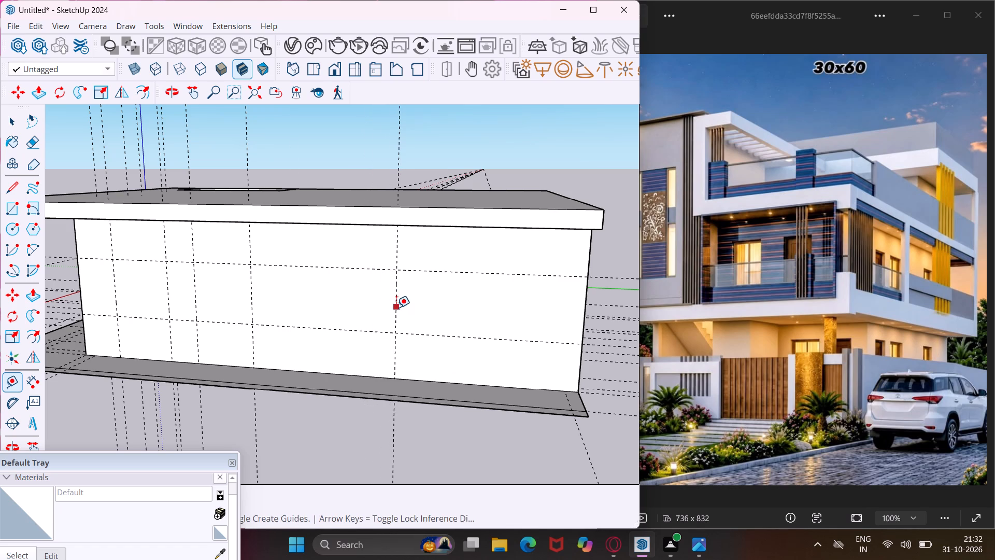
{"action": "type", "text": "4'"}
{"action": "key", "text": "Return"}
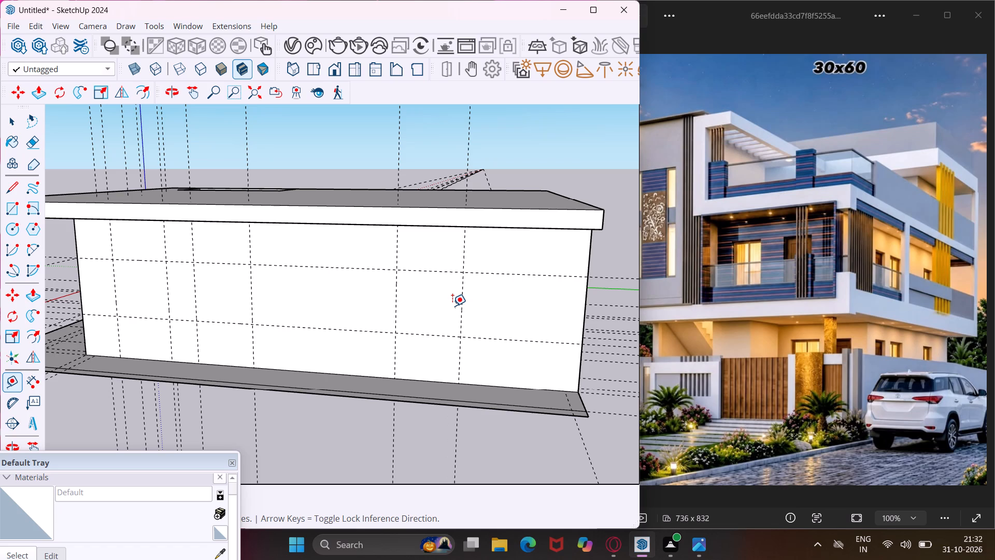
{"action": "key", "text": "Escape"}
{"action": "key", "text": "space"}
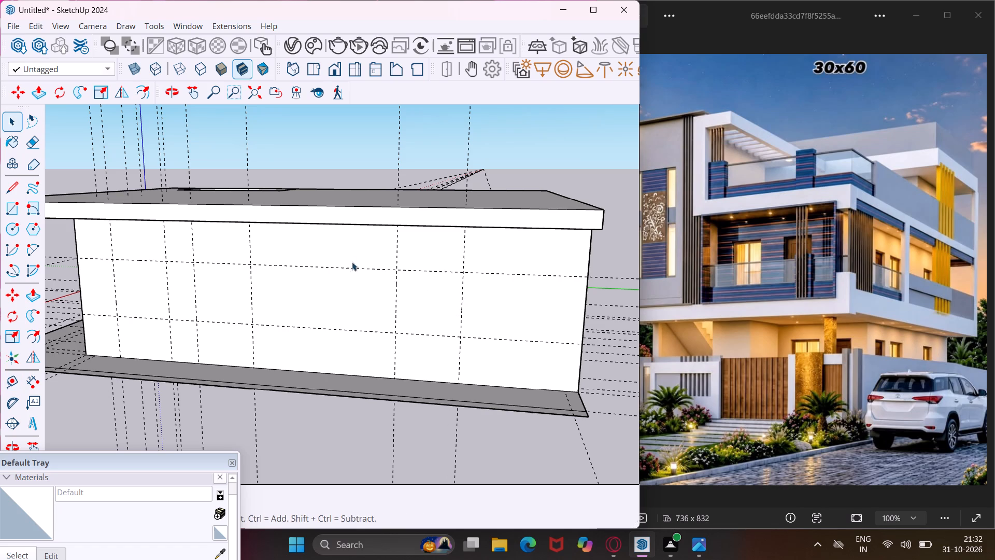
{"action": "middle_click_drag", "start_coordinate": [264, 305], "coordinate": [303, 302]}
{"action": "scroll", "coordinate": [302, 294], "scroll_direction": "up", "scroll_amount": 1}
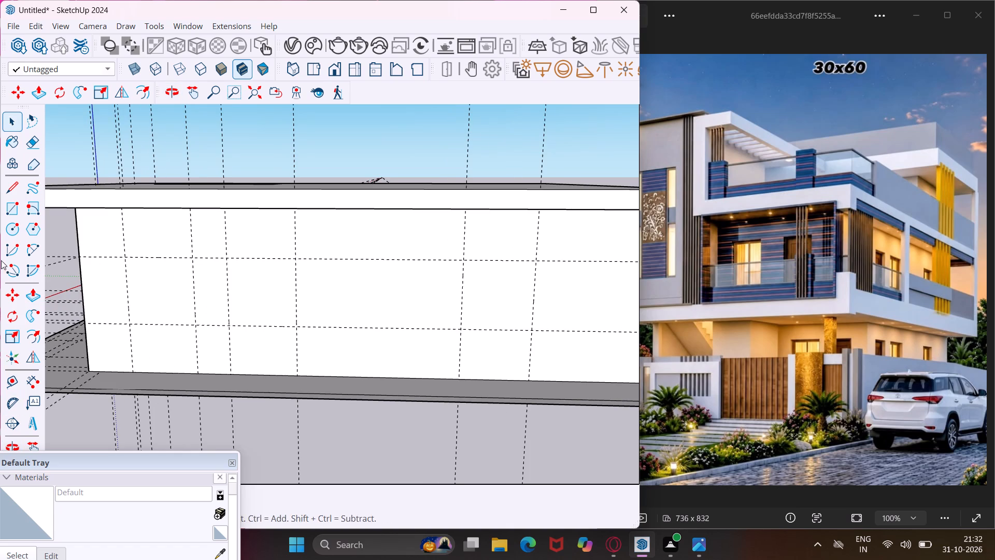
Draw a full-height door rectangle and two window rectangles on the long side wall, snapped to the guide intersections.
{"action": "left_click", "coordinate": [5, 213]}
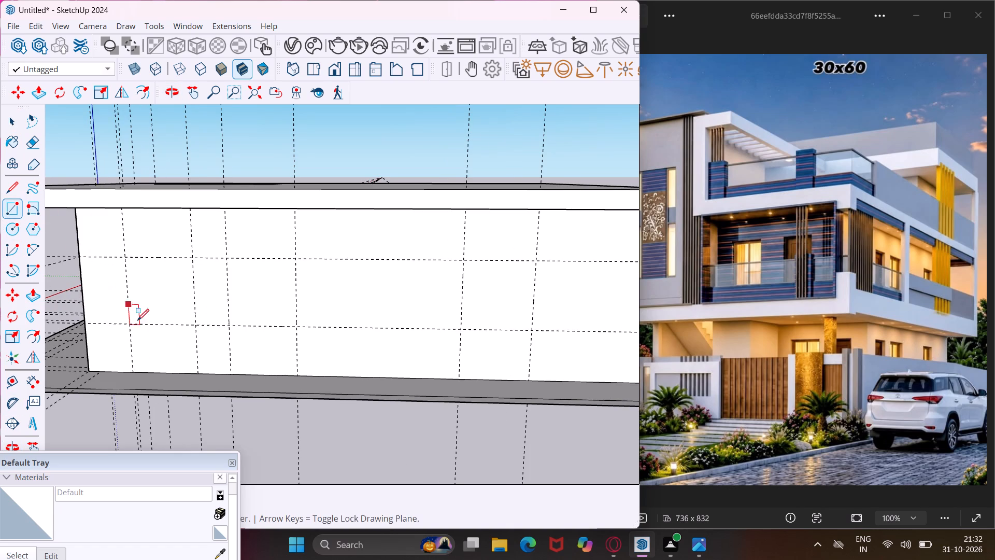
{"action": "left_click", "coordinate": [133, 373]}
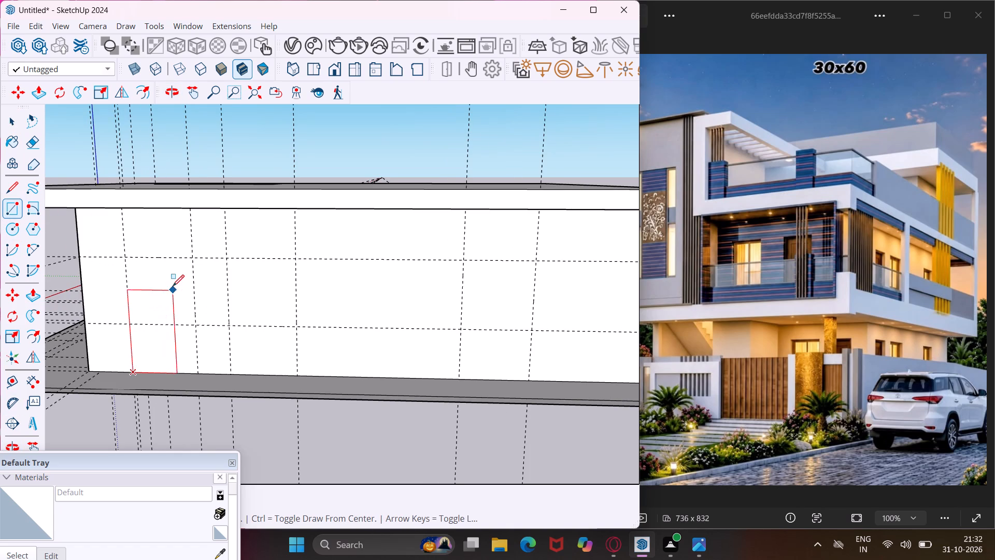
{"action": "left_click", "coordinate": [192, 258]}
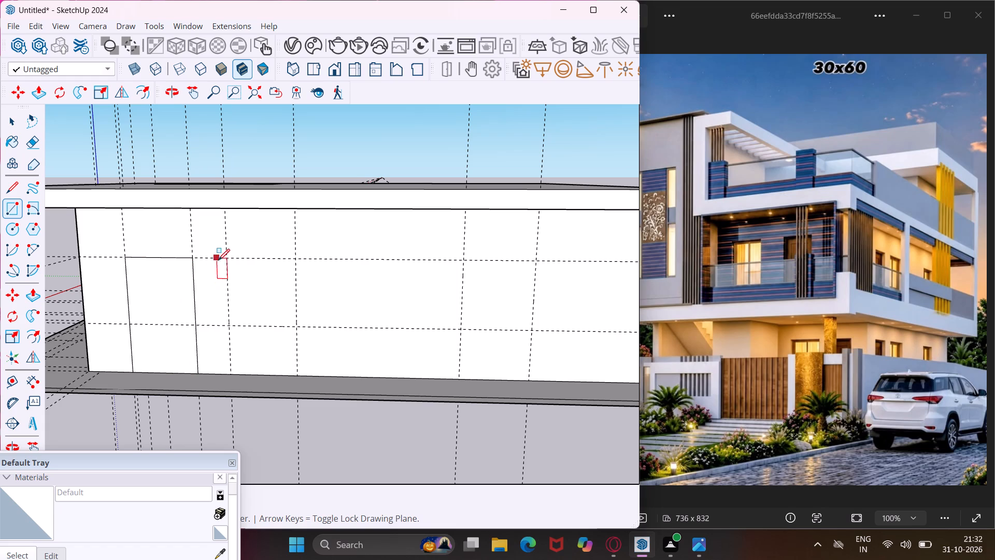
{"action": "left_click", "coordinate": [226, 257]}
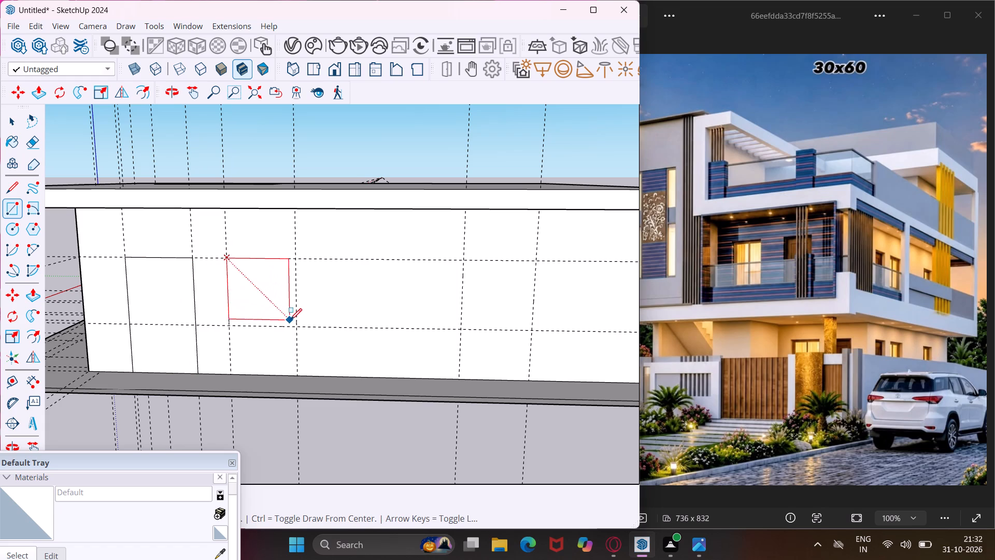
{"action": "left_click", "coordinate": [295, 327]}
{"action": "scroll", "coordinate": [202, 302], "scroll_direction": "down", "scroll_amount": 4}
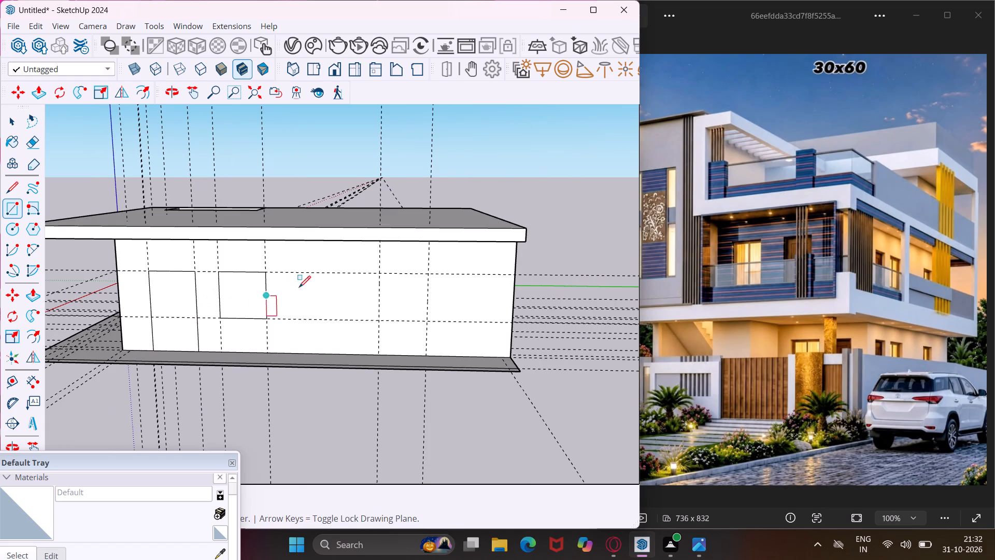
{"action": "left_click", "coordinate": [378, 273]}
{"action": "left_click", "coordinate": [430, 322]}
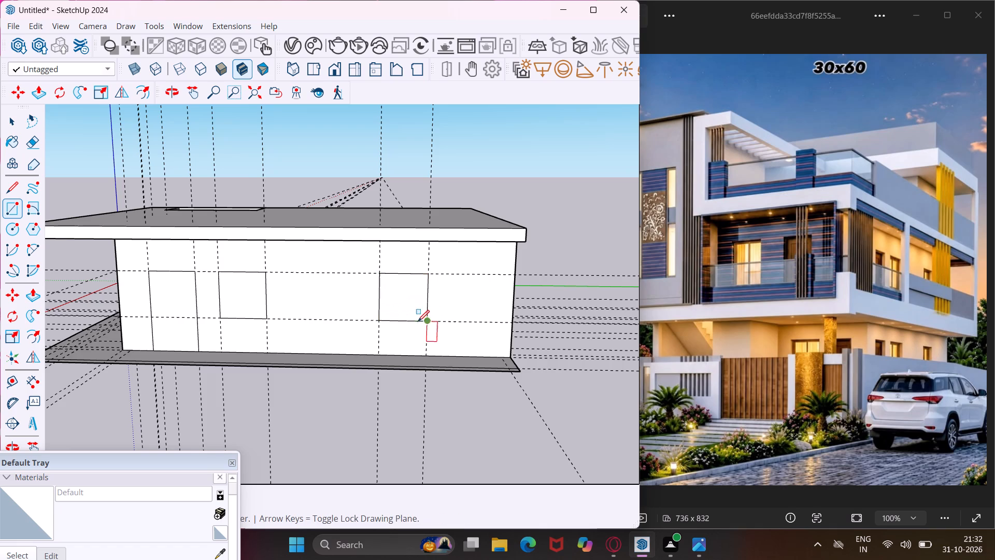
Draw a door rectangle down to the floor and a window rectangle on the recessed front wall, following the guides.
{"action": "scroll", "coordinate": [272, 321], "scroll_direction": "down", "scroll_amount": 2}
{"action": "middle_click_drag", "start_coordinate": [220, 327], "coordinate": [542, 300]}
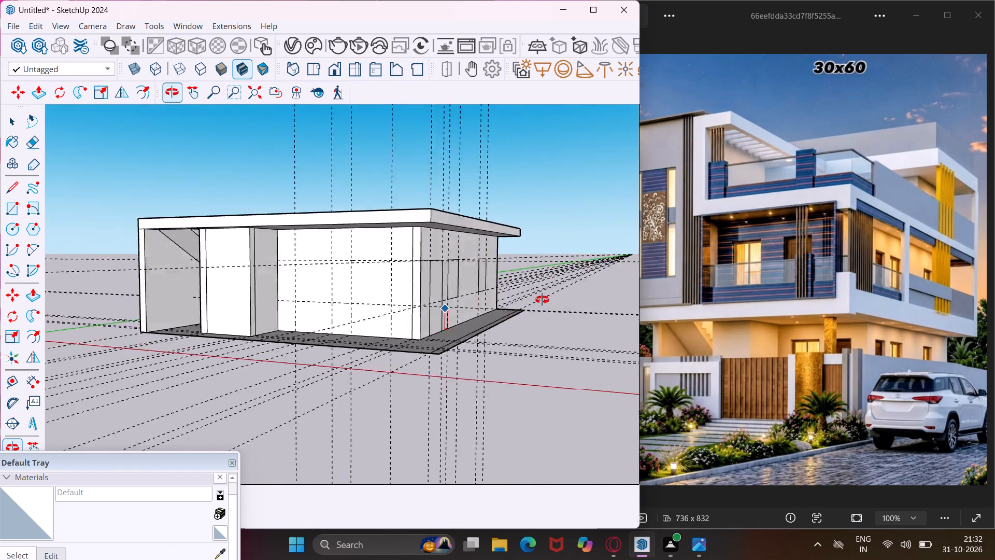
{"action": "middle_click_drag", "start_coordinate": [542, 300], "coordinate": [590, 302]}
{"action": "scroll", "coordinate": [482, 276], "scroll_direction": "up", "scroll_amount": 5}
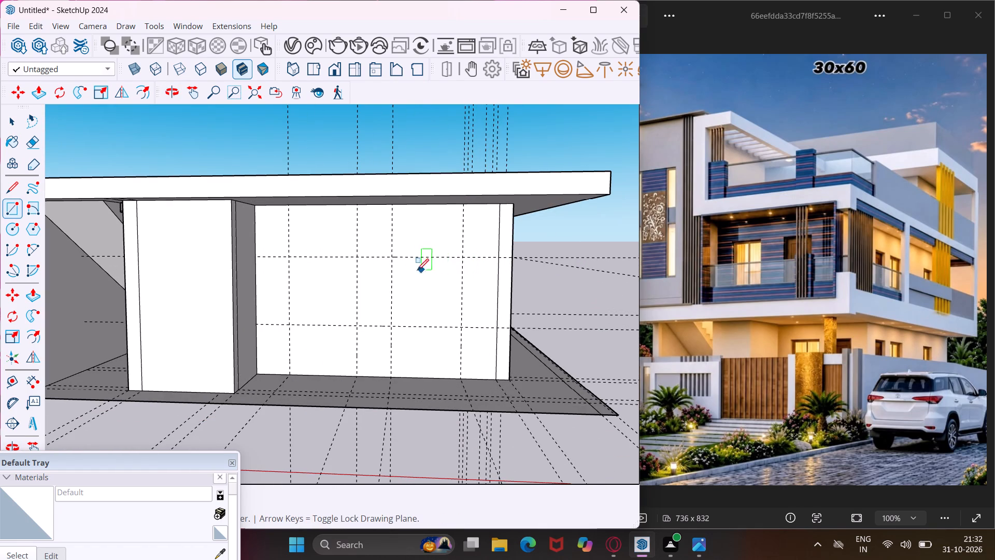
{"action": "left_click", "coordinate": [392, 257]}
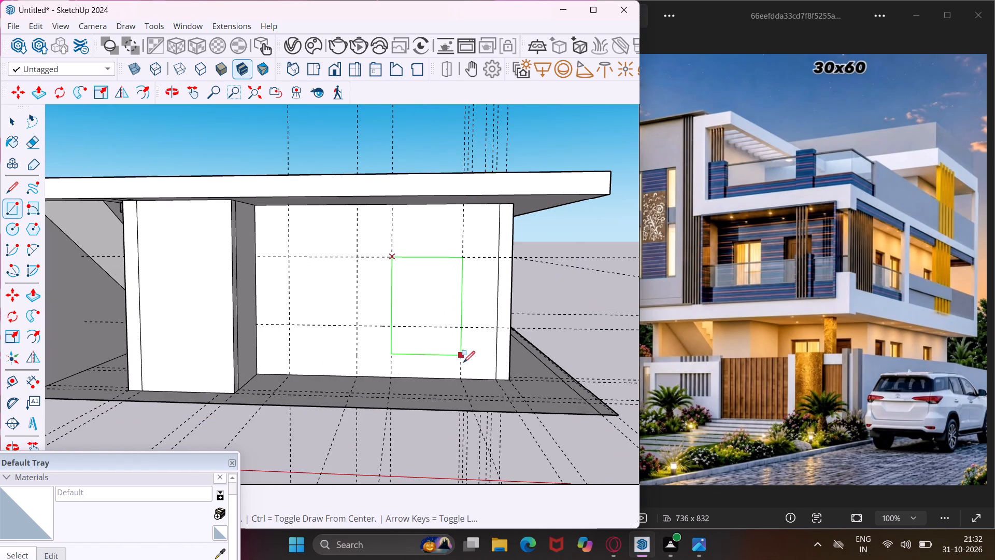
{"action": "left_click", "coordinate": [461, 377]}
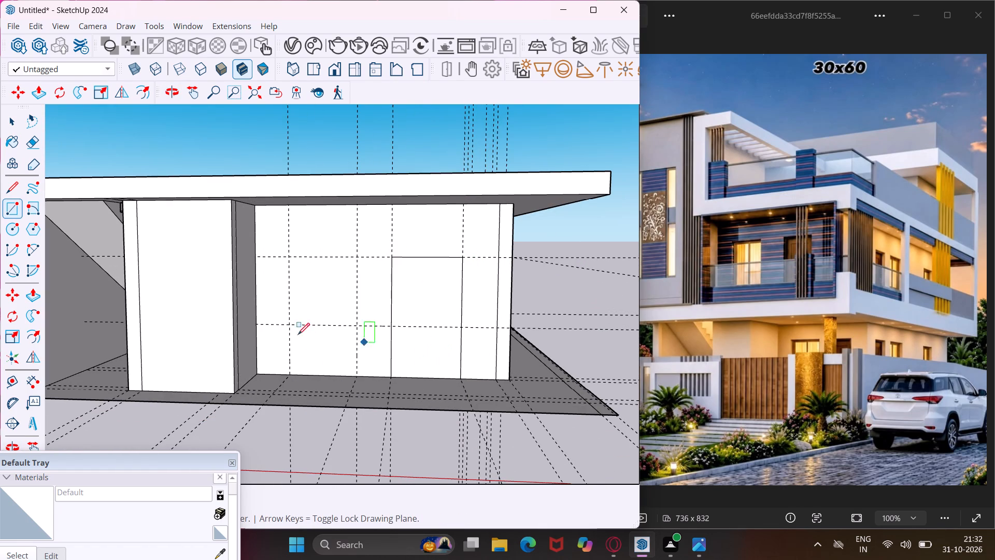
{"action": "left_click", "coordinate": [289, 261]}
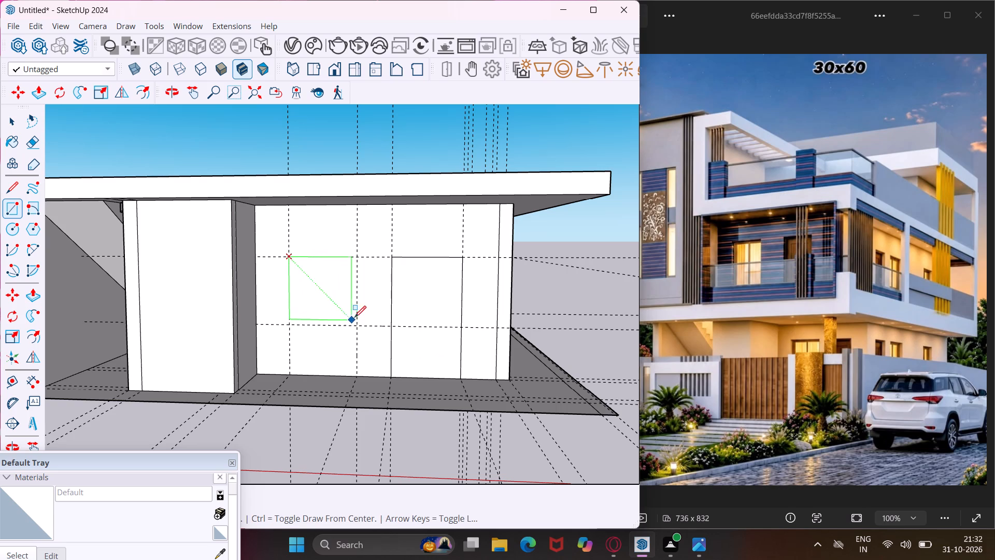
{"action": "left_click", "coordinate": [356, 327]}
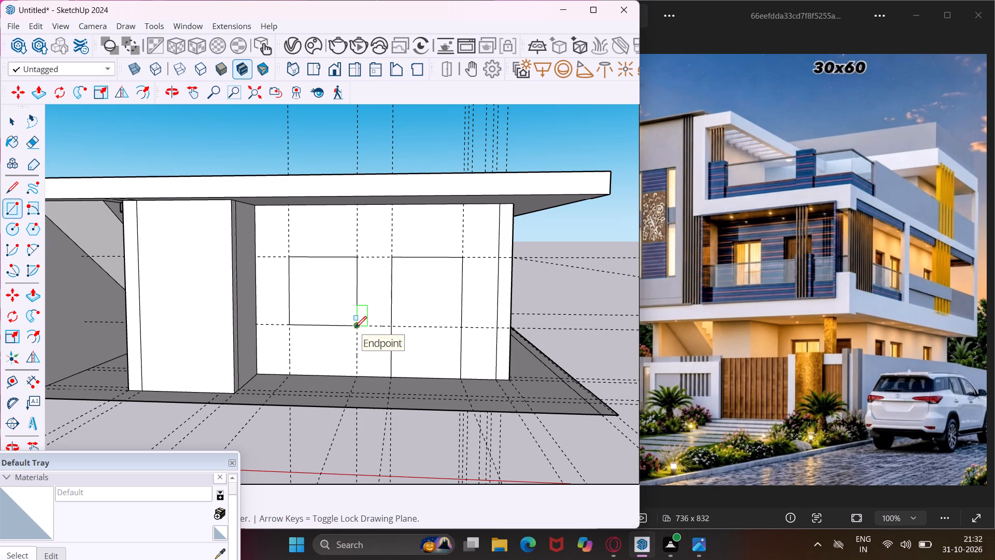
{"action": "key", "text": "Escape"}
{"action": "key", "text": "space"}
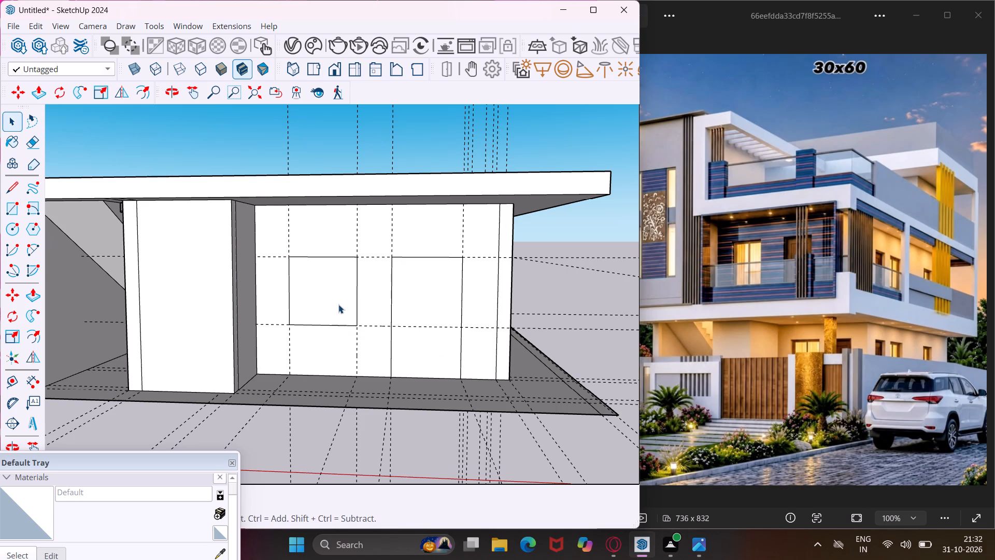
Push/Pull the front wall's window and door faces 9" inward to cut both openings through the wall.
{"action": "left_click", "coordinate": [336, 305]}
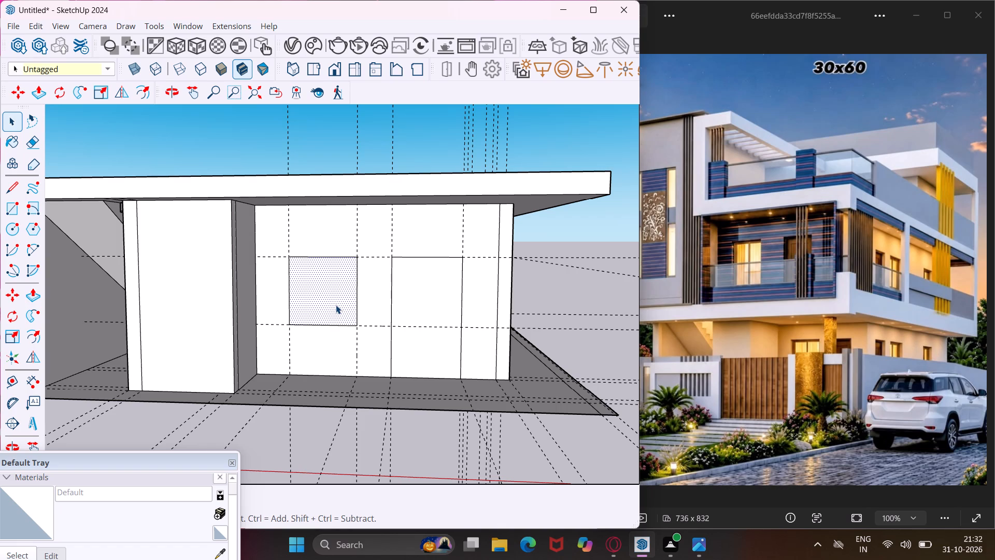
{"action": "key", "text": "p"}
{"action": "left_click", "coordinate": [336, 305]}
{"action": "left_click", "coordinate": [332, 293]}
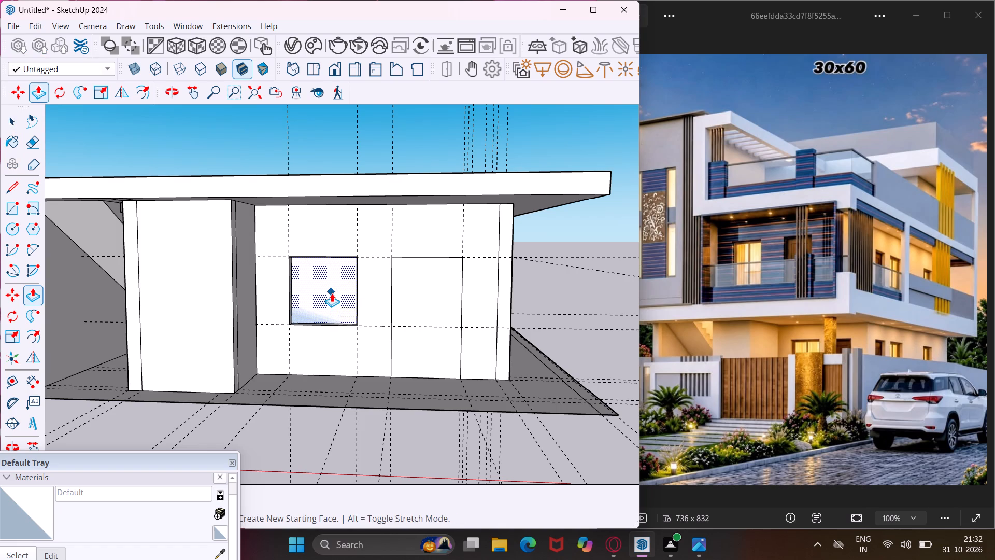
{"action": "left_click", "coordinate": [418, 308]}
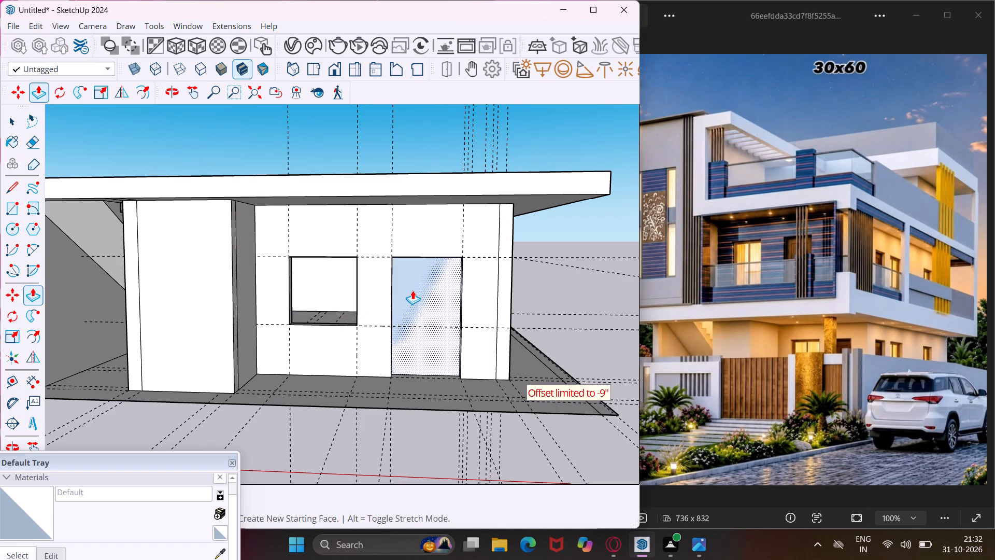
{"action": "left_click", "coordinate": [407, 296]}
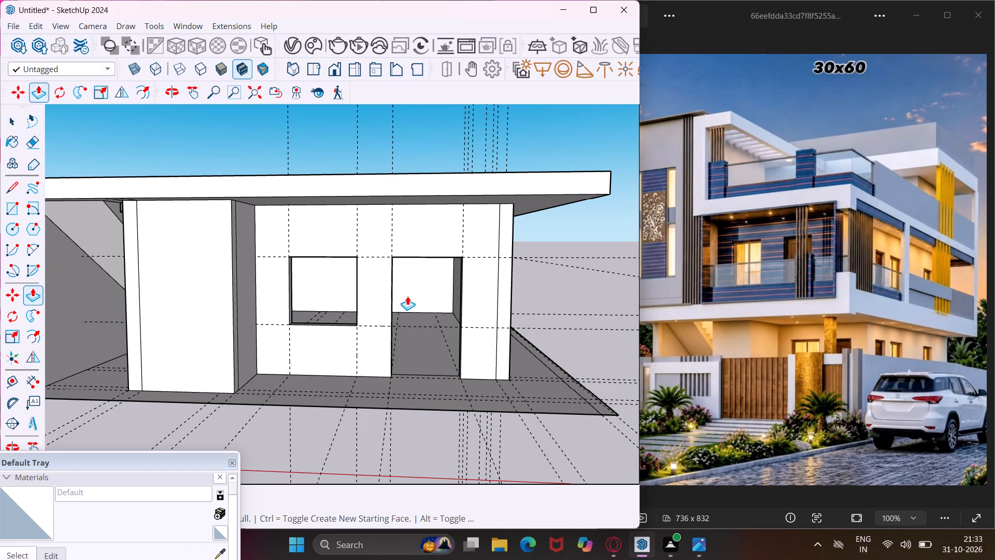
Push/Pull the door face and the adjacent window face on the long side wall through the wall thickness.
{"action": "middle_click_drag", "start_coordinate": [503, 314], "coordinate": [215, 368]}
{"action": "scroll", "coordinate": [329, 355], "scroll_direction": "up", "scroll_amount": 5}
{"action": "left_click", "coordinate": [336, 355]}
{"action": "left_click", "coordinate": [335, 325]}
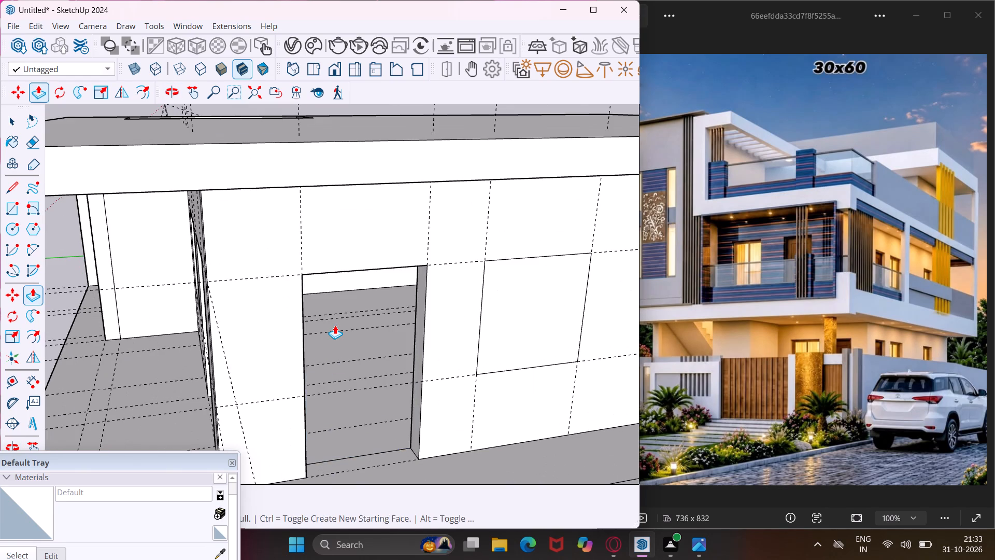
{"action": "scroll", "coordinate": [335, 325], "scroll_direction": "down", "scroll_amount": 3}
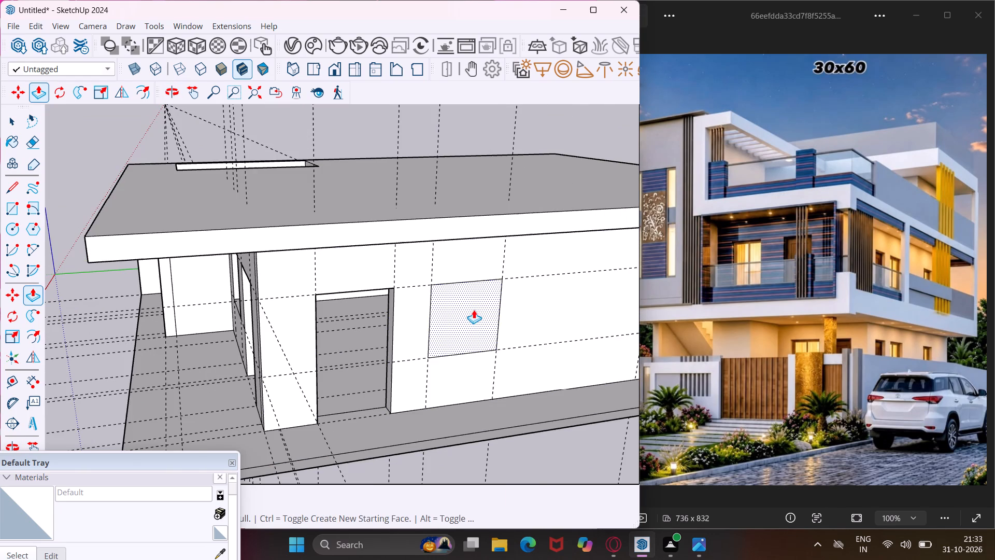
{"action": "left_click", "coordinate": [474, 310]}
{"action": "left_click", "coordinate": [451, 309]}
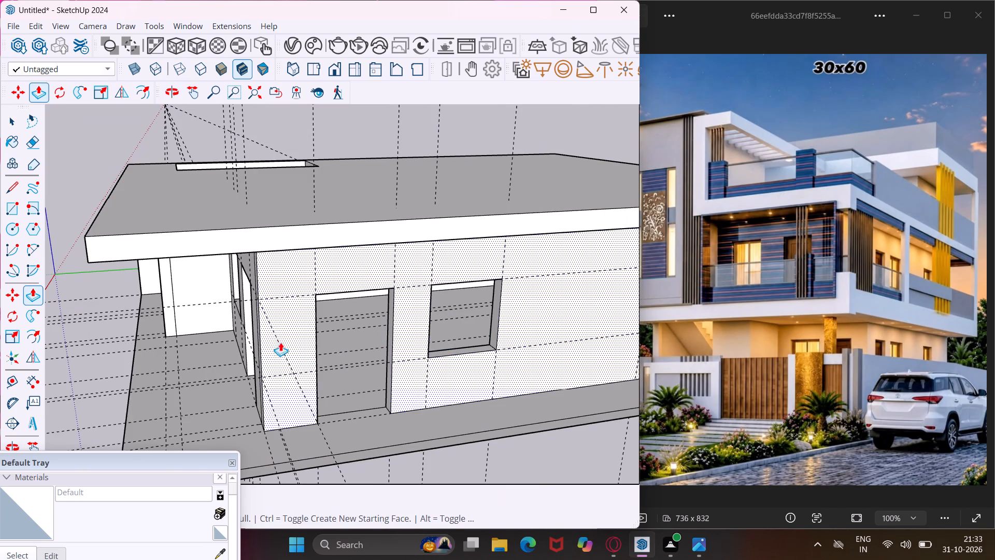
Push/Pull the rear window face on the long side wall through to cut the opening.
{"action": "scroll", "coordinate": [250, 344], "scroll_direction": "down", "scroll_amount": 5}
{"action": "scroll", "coordinate": [516, 316], "scroll_direction": "up", "scroll_amount": 6}
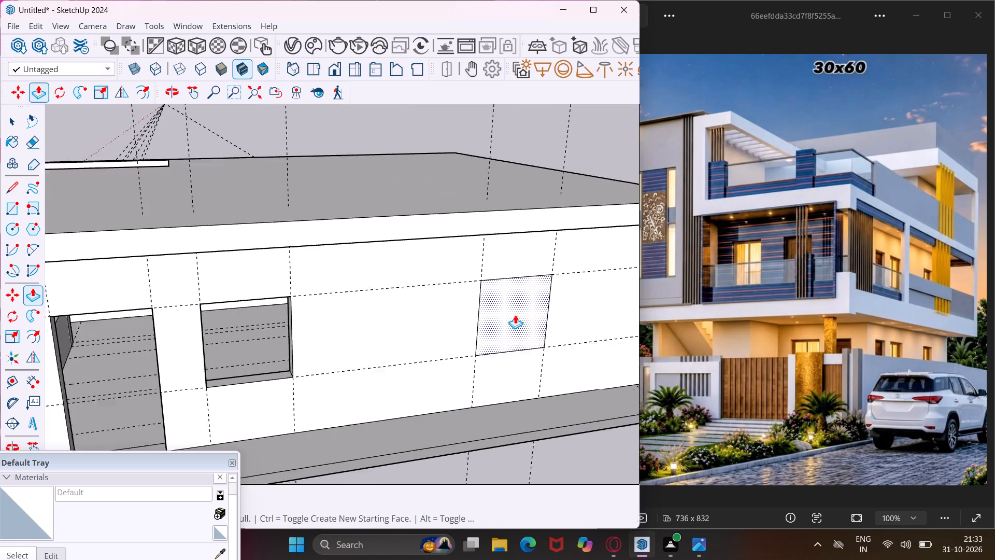
{"action": "scroll", "coordinate": [515, 315], "scroll_direction": "up", "scroll_amount": 1}
{"action": "left_click", "coordinate": [515, 315]}
{"action": "left_click", "coordinate": [491, 313]}
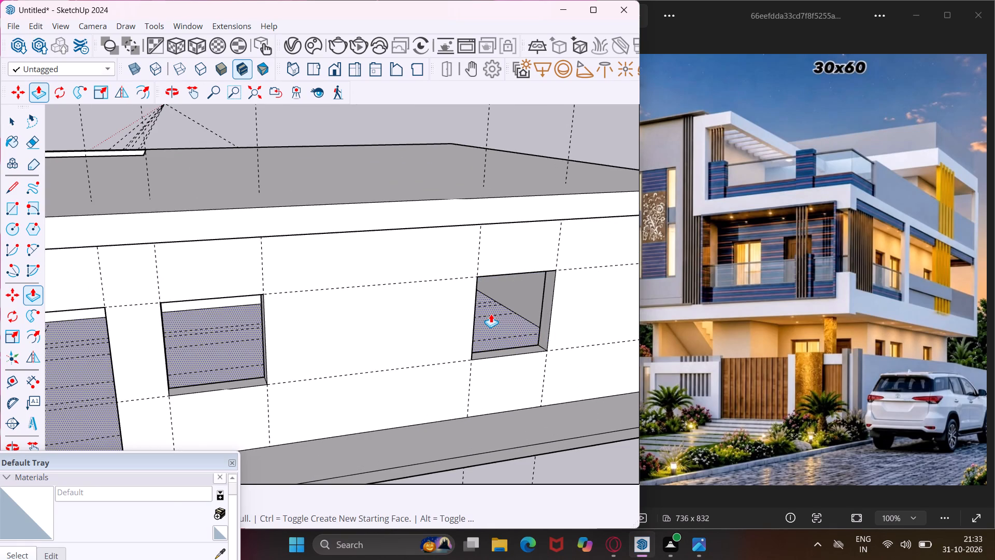
{"action": "scroll", "coordinate": [500, 296], "scroll_direction": "down", "scroll_amount": 6}
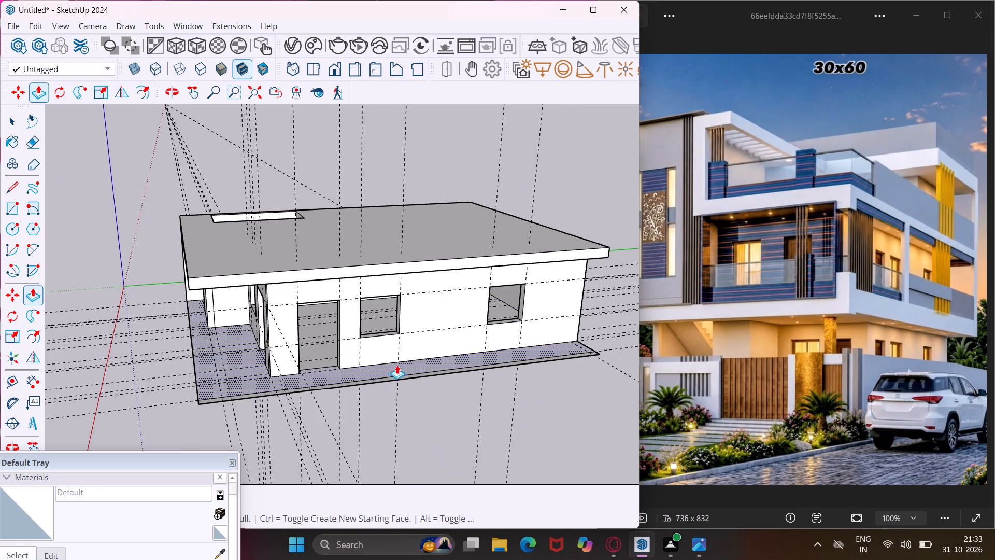
{"action": "middle_click_drag", "start_coordinate": [394, 365], "coordinate": [609, 309]}
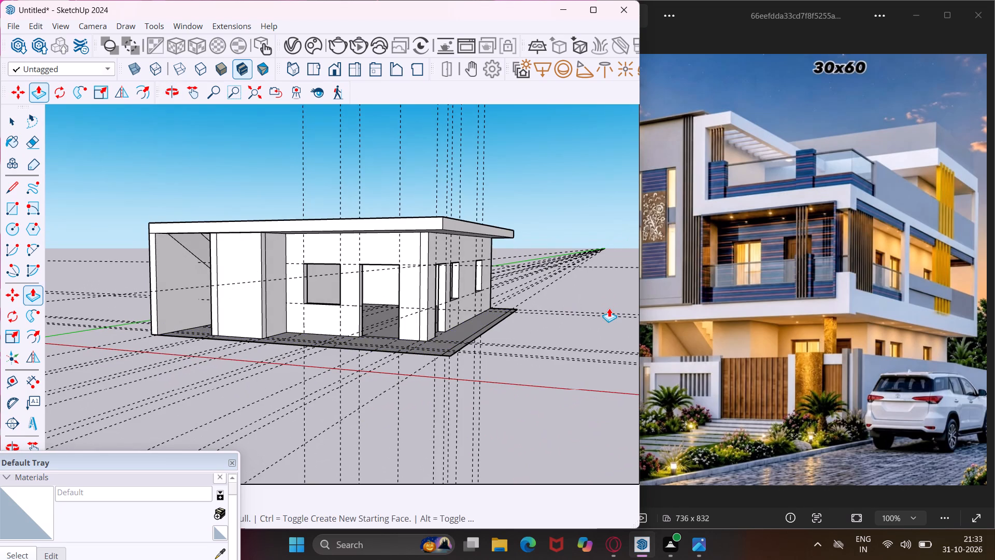
{"action": "key", "text": "Escape"}
{"action": "key", "text": "space"}
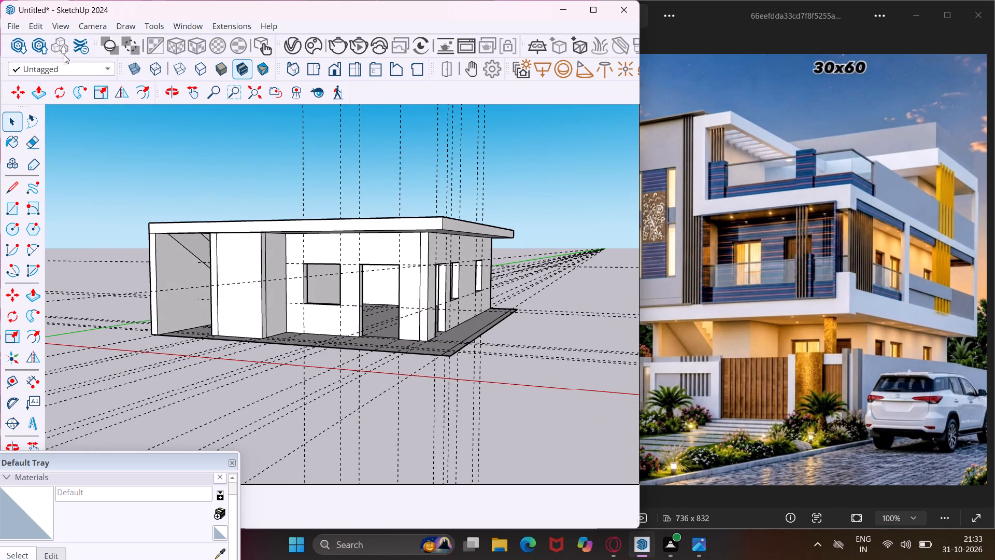
Delete all guides from the model.
{"action": "left_click", "coordinate": [30, 28]}
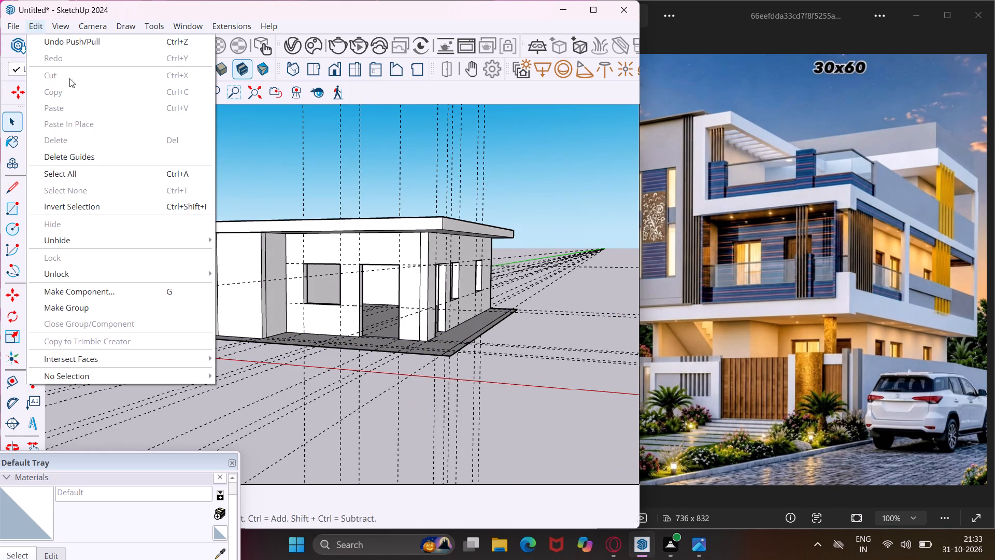
{"action": "left_click", "coordinate": [86, 155]}
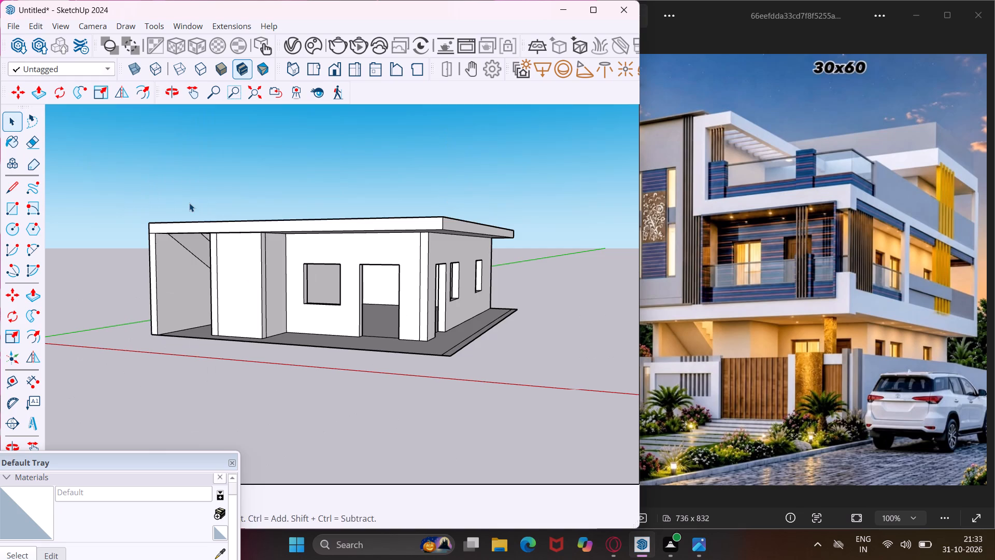
Examine the front wall openings, the stair opening and the roof slab from several angles.
{"action": "middle_click_drag", "start_coordinate": [189, 203], "coordinate": [269, 286]}
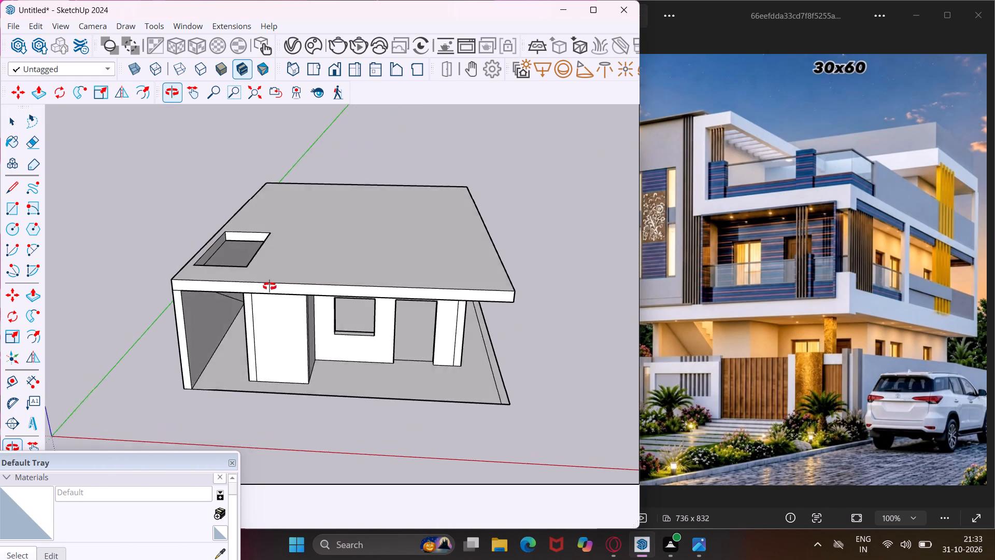
{"action": "middle_click_drag", "start_coordinate": [269, 286], "coordinate": [276, 297]}
{"action": "middle_click_drag", "start_coordinate": [262, 310], "coordinate": [226, 242]}
{"action": "scroll", "coordinate": [226, 242], "scroll_direction": "up", "scroll_amount": 1}
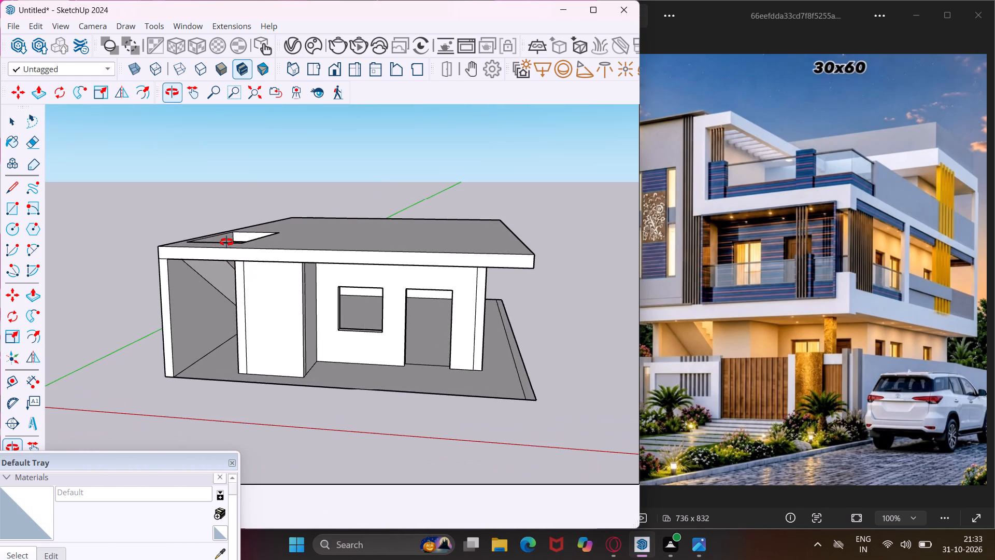
{"action": "middle_click_drag", "start_coordinate": [226, 242], "coordinate": [239, 212]}
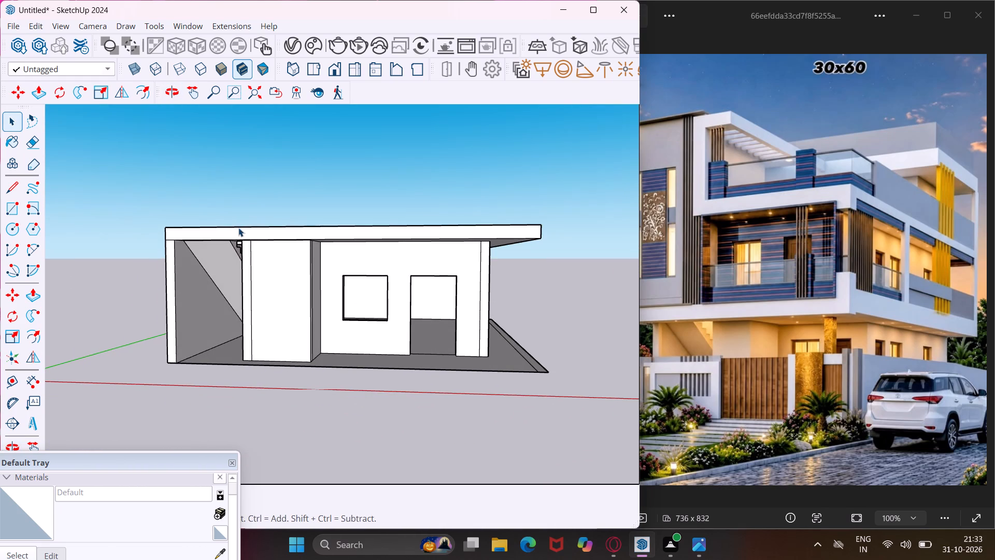
{"action": "scroll", "coordinate": [318, 287], "scroll_direction": "up", "scroll_amount": 3}
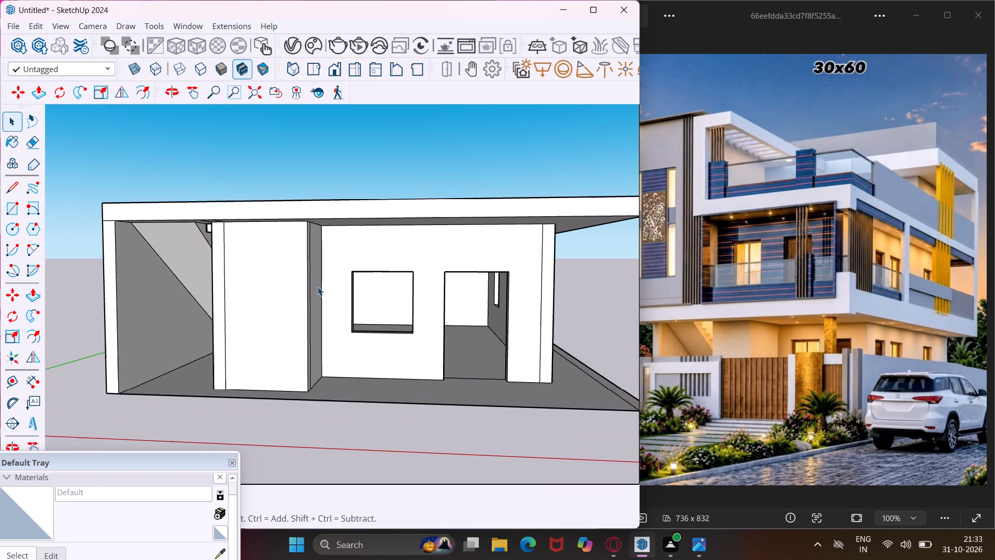
{"action": "scroll", "coordinate": [264, 285], "scroll_direction": "down", "scroll_amount": 2}
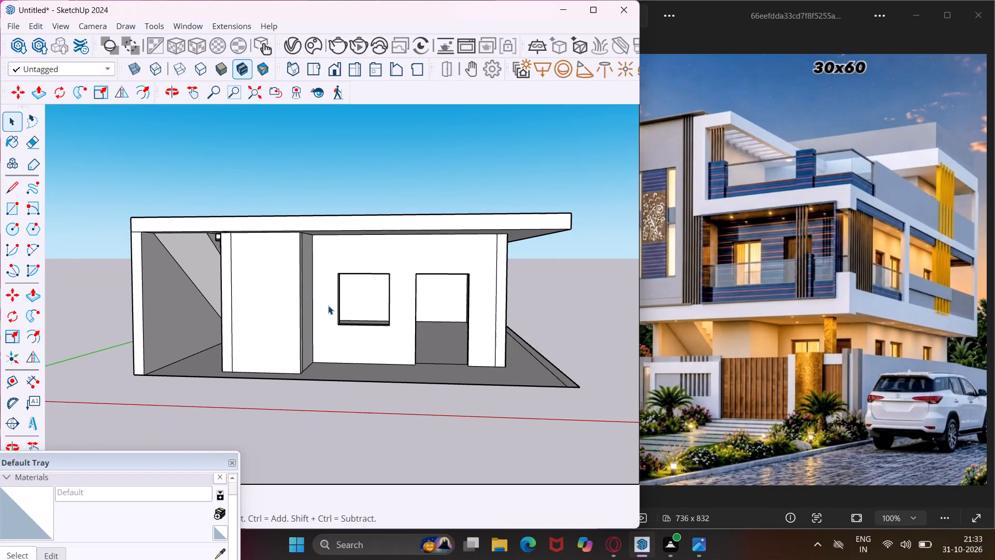
{"action": "scroll", "coordinate": [420, 306], "scroll_direction": "down", "scroll_amount": 1}
Examine the roof slab, the stair opening and the ground-floor door and window openings from several angles.
{"action": "middle_click_drag", "start_coordinate": [420, 306], "coordinate": [118, 371]}
{"action": "middle_click_drag", "start_coordinate": [198, 268], "coordinate": [215, 316]}
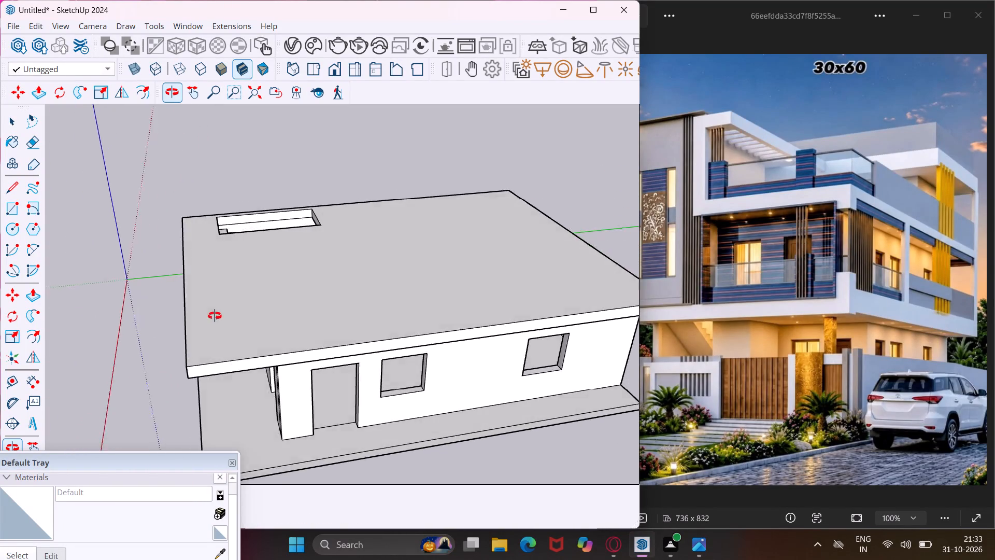
{"action": "middle_click_drag", "start_coordinate": [215, 316], "coordinate": [246, 361]}
{"action": "scroll", "coordinate": [221, 321], "scroll_direction": "up", "scroll_amount": 1}
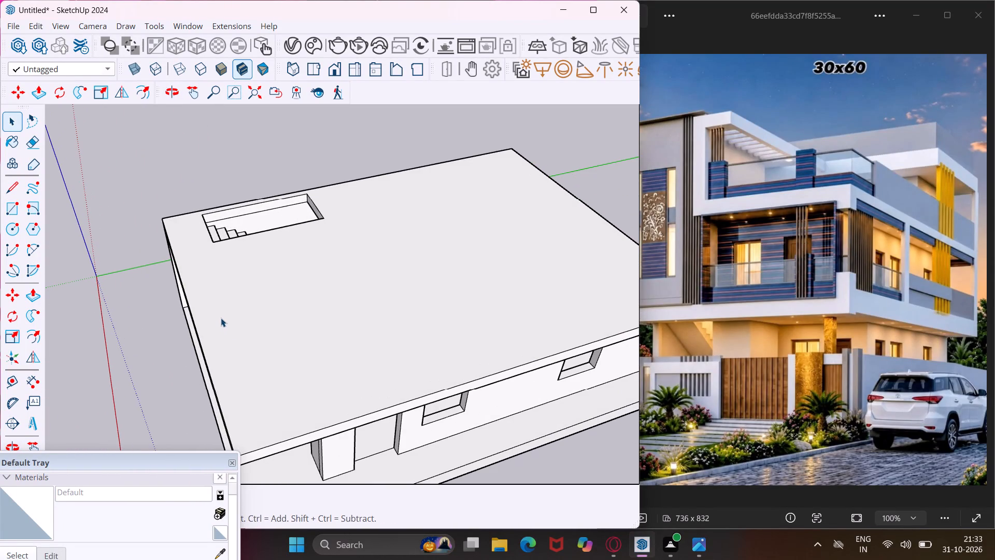
{"action": "scroll", "coordinate": [241, 343], "scroll_direction": "up", "scroll_amount": 3}
{"action": "left_click", "coordinate": [241, 343]}
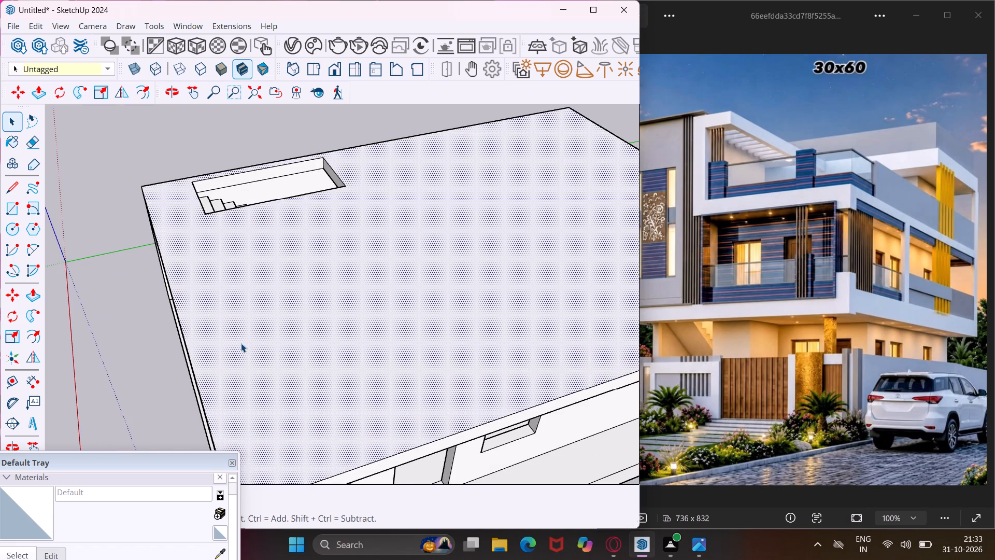
{"action": "middle_click_drag", "start_coordinate": [241, 343], "coordinate": [303, 227]}
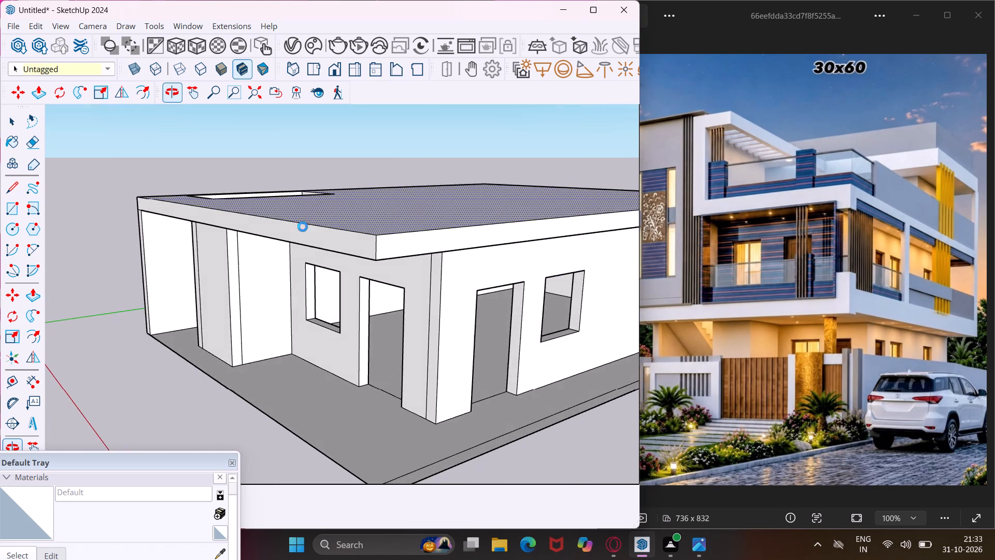
{"action": "middle_click_drag", "start_coordinate": [303, 227], "coordinate": [288, 262]}
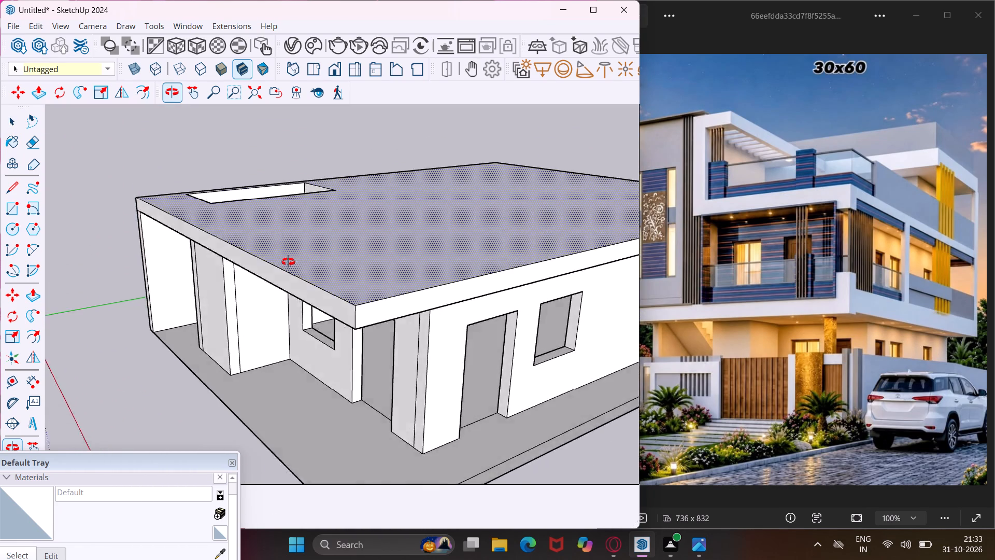
{"action": "middle_click_drag", "start_coordinate": [288, 262], "coordinate": [249, 297]}
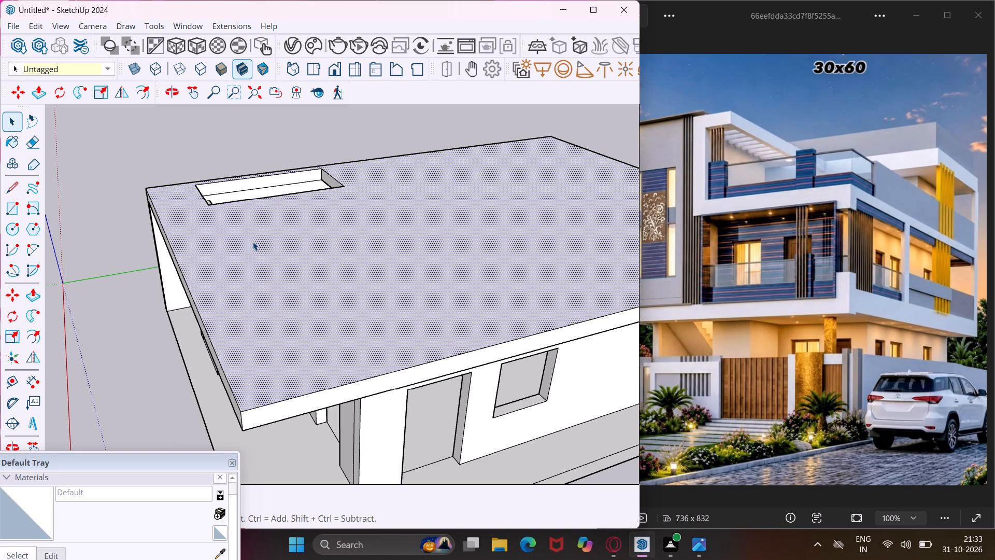
{"action": "middle_click_drag", "start_coordinate": [253, 242], "coordinate": [339, 187]}
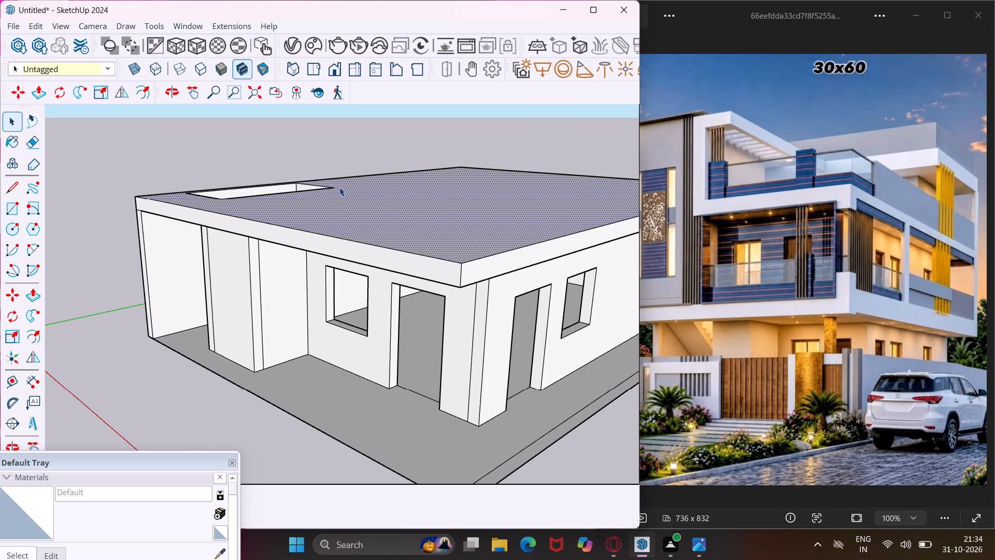
{"action": "scroll", "coordinate": [181, 387], "scroll_direction": "up", "scroll_amount": 4}
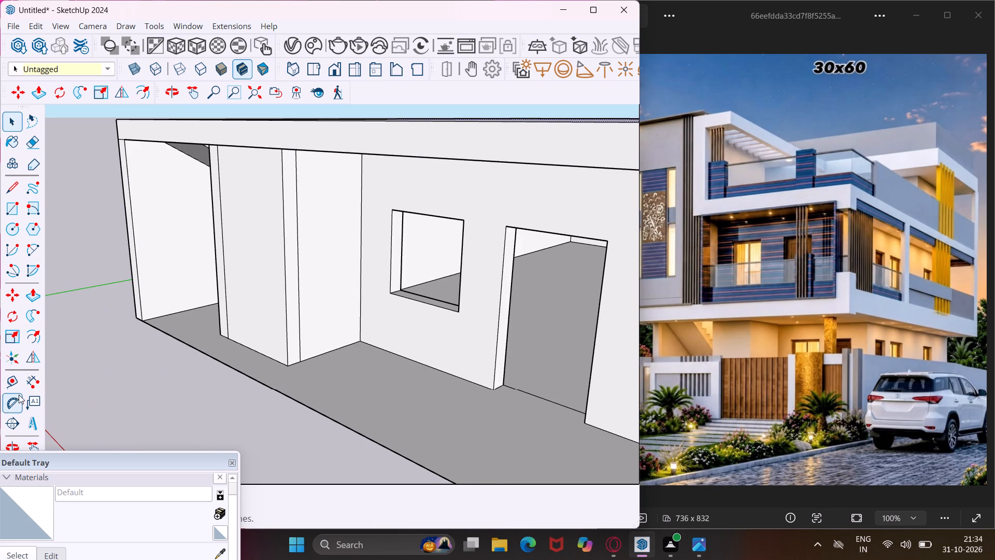
Measure the setbacks from the ground slab's front edge to the front wall and from its long side line to the wall corner.
{"action": "left_click", "coordinate": [18, 388]}
{"action": "scroll", "coordinate": [226, 358], "scroll_direction": "up", "scroll_amount": 5}
{"action": "left_click", "coordinate": [233, 369]}
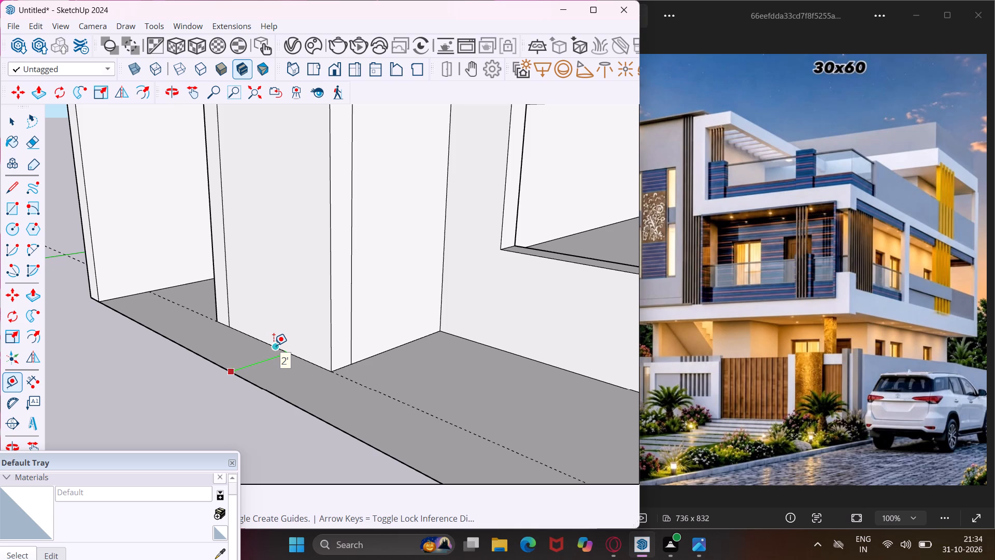
{"action": "key", "text": "Escape"}
{"action": "scroll", "coordinate": [164, 344], "scroll_direction": "down", "scroll_amount": 5}
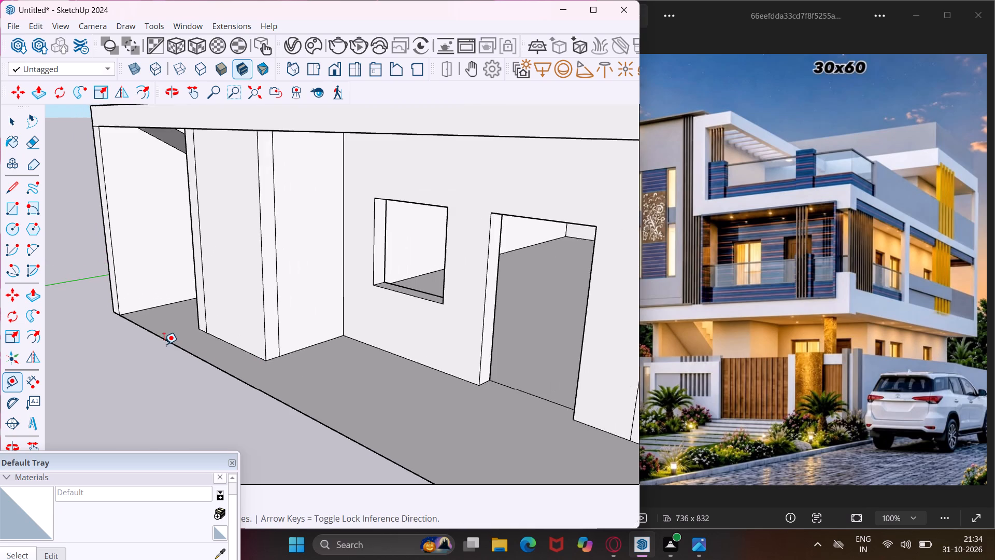
{"action": "scroll", "coordinate": [169, 340], "scroll_direction": "down", "scroll_amount": 4}
{"action": "scroll", "coordinate": [435, 424], "scroll_direction": "up", "scroll_amount": 4}
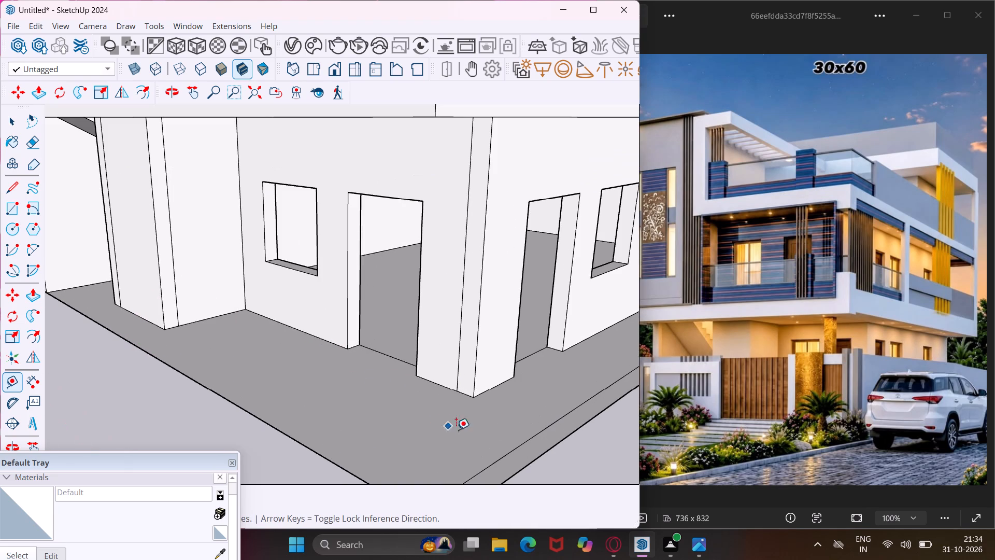
{"action": "left_click", "coordinate": [523, 439]}
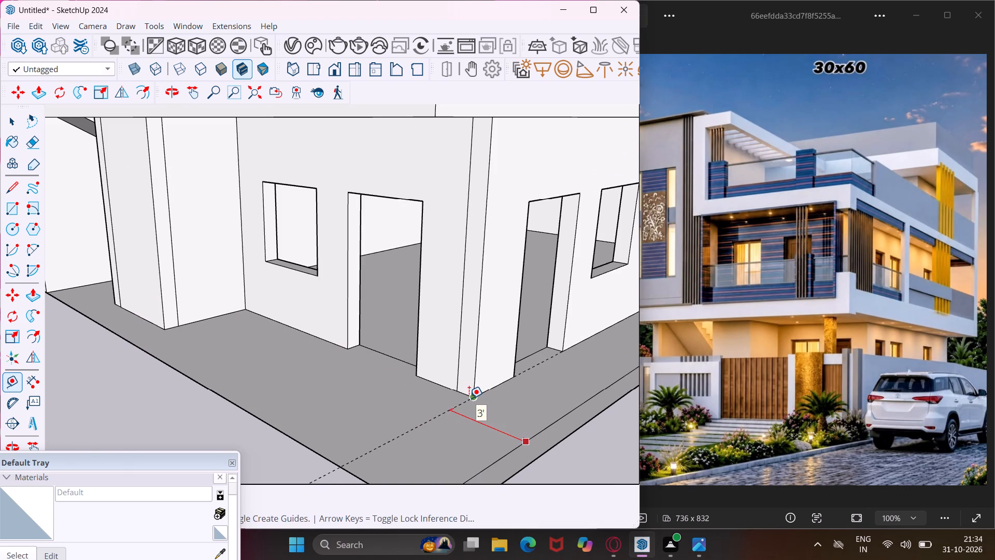
{"action": "key", "text": "Escape"}
{"action": "scroll", "coordinate": [338, 334], "scroll_direction": "down", "scroll_amount": 2}
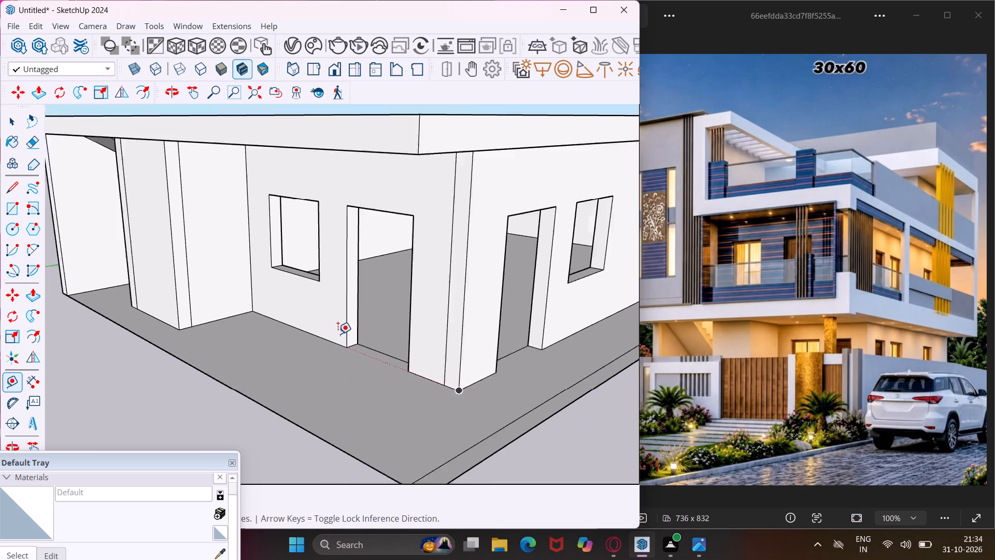
Place roof-slab guides 3' in from the front edge and 3' in from the long side edge.
{"action": "scroll", "coordinate": [338, 334], "scroll_direction": "down", "scroll_amount": 4}
{"action": "middle_click_drag", "start_coordinate": [336, 351], "coordinate": [338, 469]}
{"action": "scroll", "coordinate": [336, 370], "scroll_direction": "up", "scroll_amount": 4}
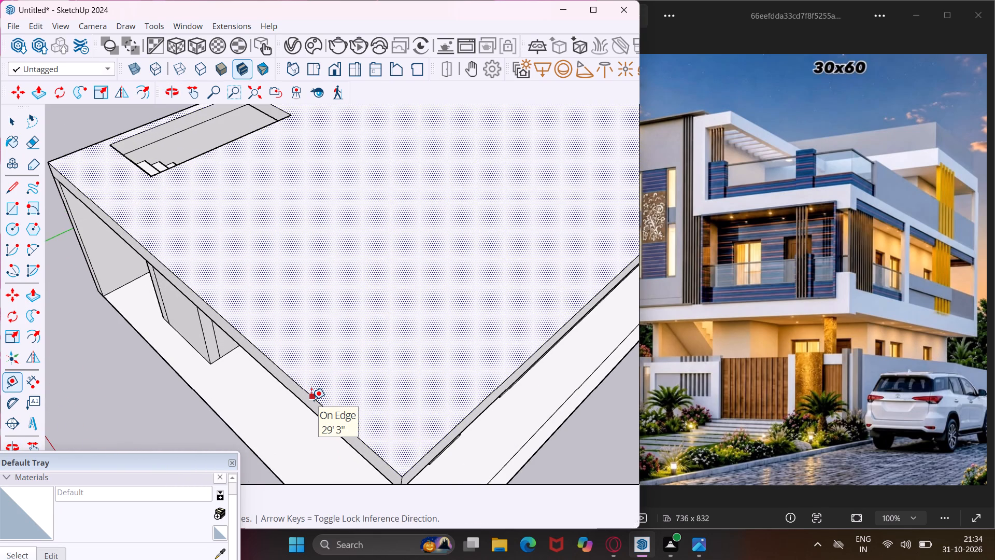
{"action": "left_click", "coordinate": [311, 400]}
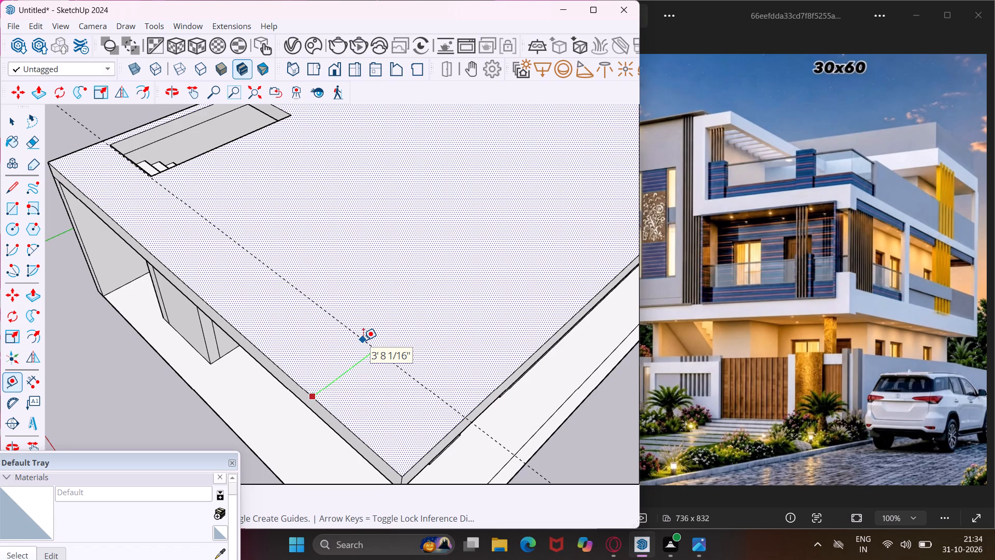
{"action": "type", "text": "3'"}
{"action": "key", "text": "Return"}
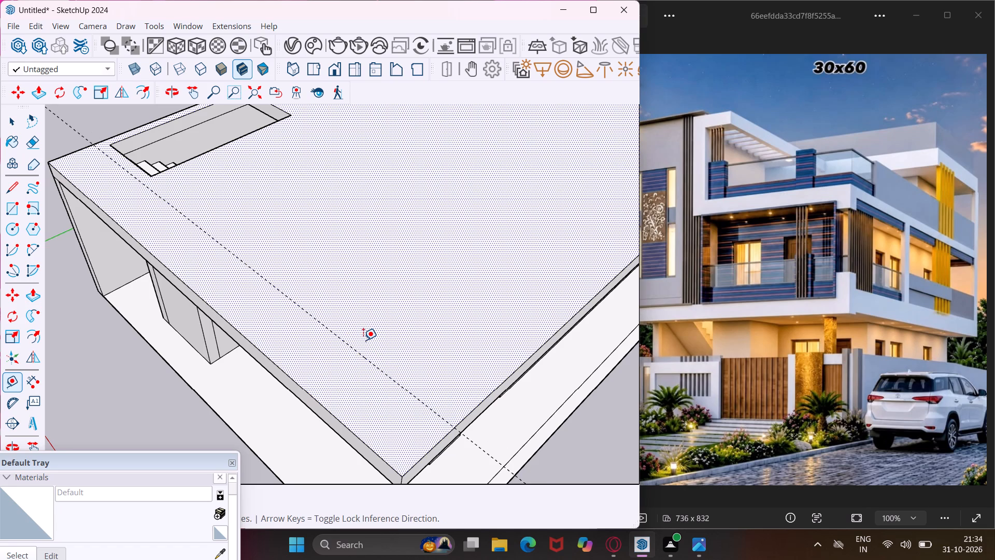
{"action": "scroll", "coordinate": [342, 352], "scroll_direction": "up", "scroll_amount": 4}
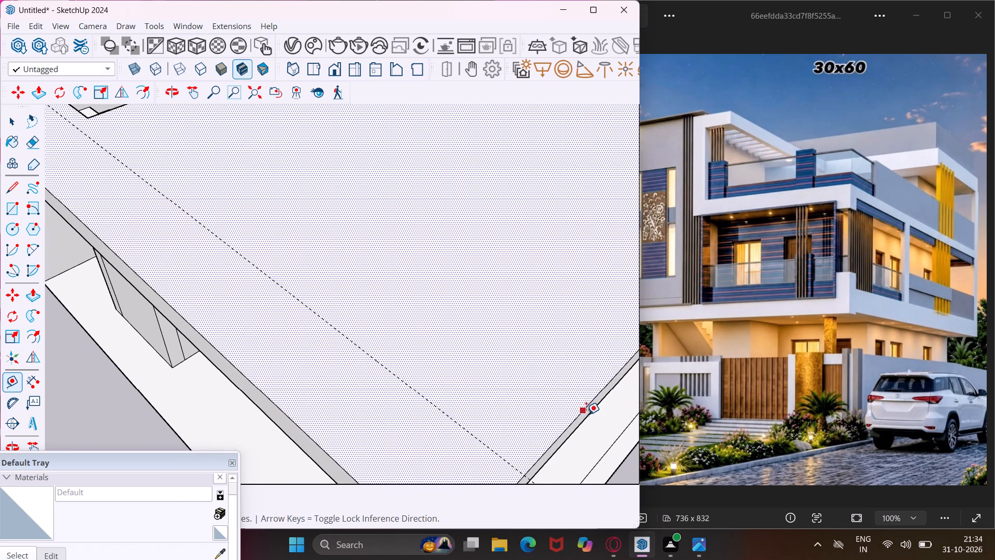
{"action": "left_click", "coordinate": [585, 413]}
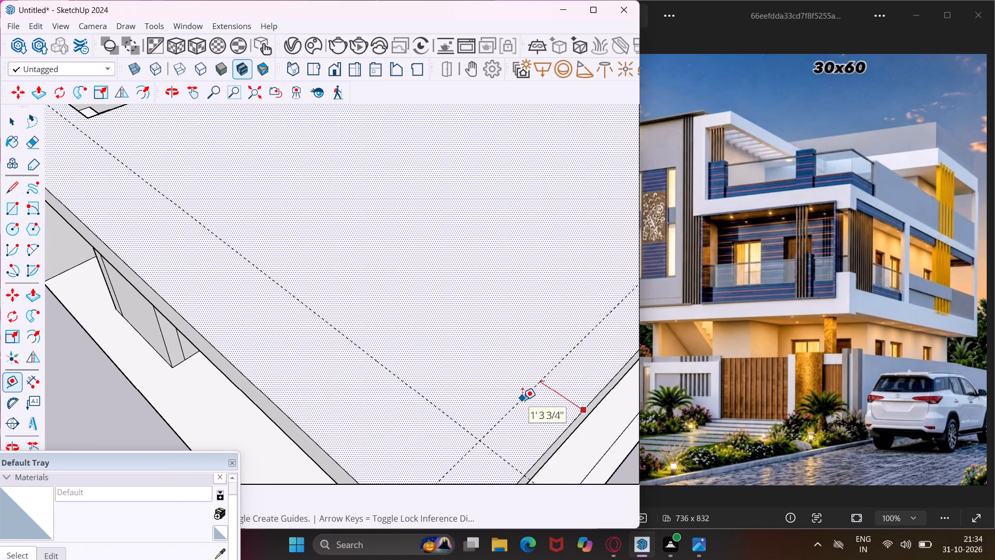
{"action": "type", "text": "3'"}
{"action": "key", "text": "Return"}
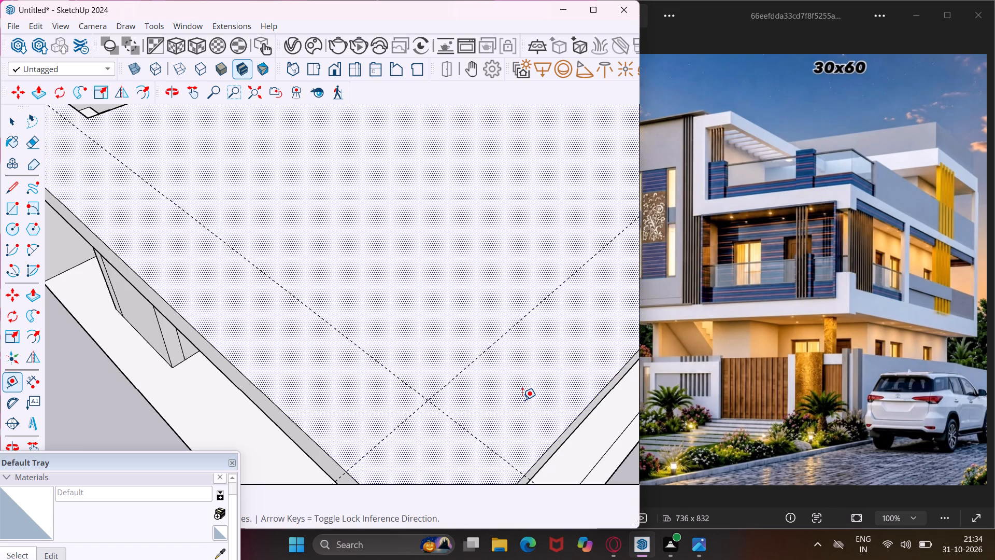
Offset the side and front roof-slab guides 9" further inward to mark the upper-floor wall thickness.
{"action": "left_click", "coordinate": [477, 363]}
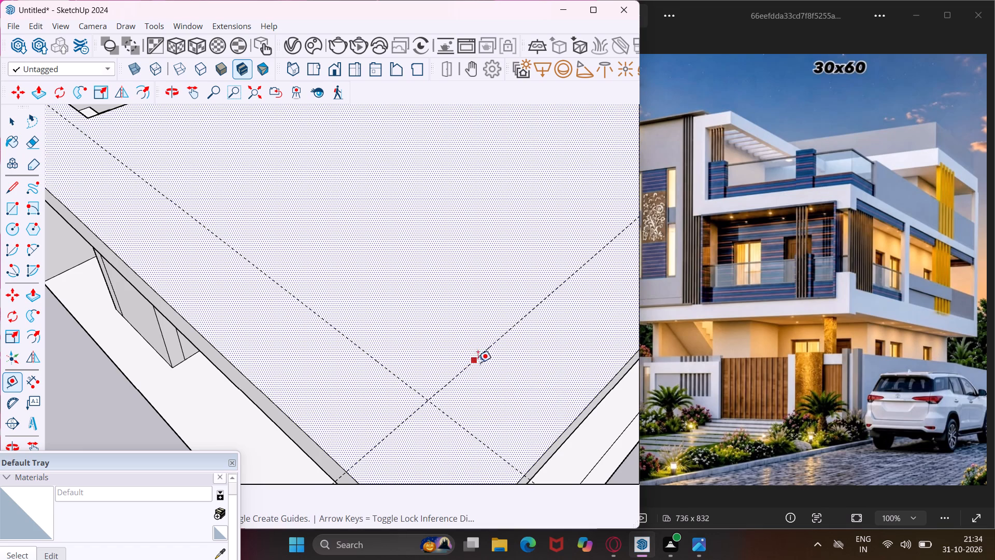
{"action": "type", "text": "9\""}
{"action": "key", "text": "Return"}
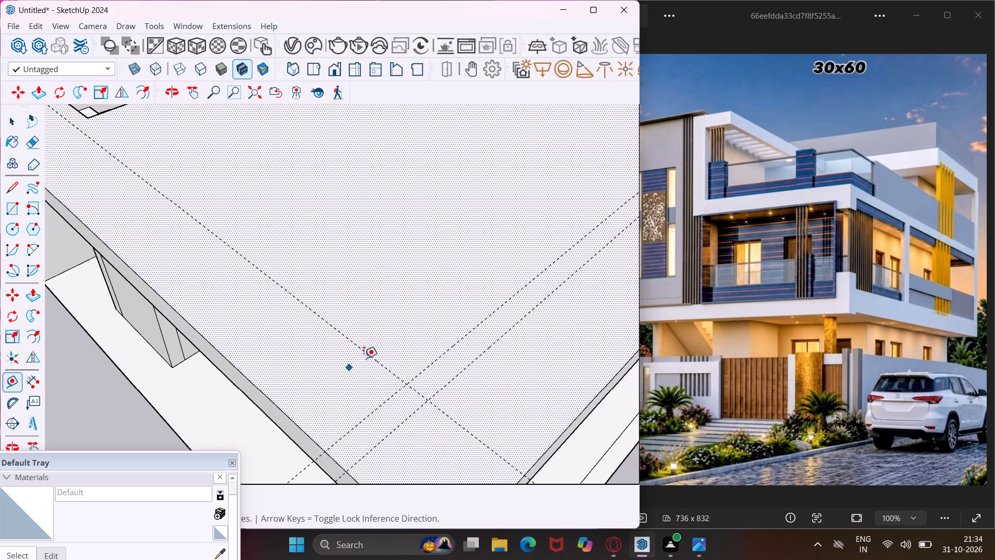
{"action": "left_click", "coordinate": [373, 356]}
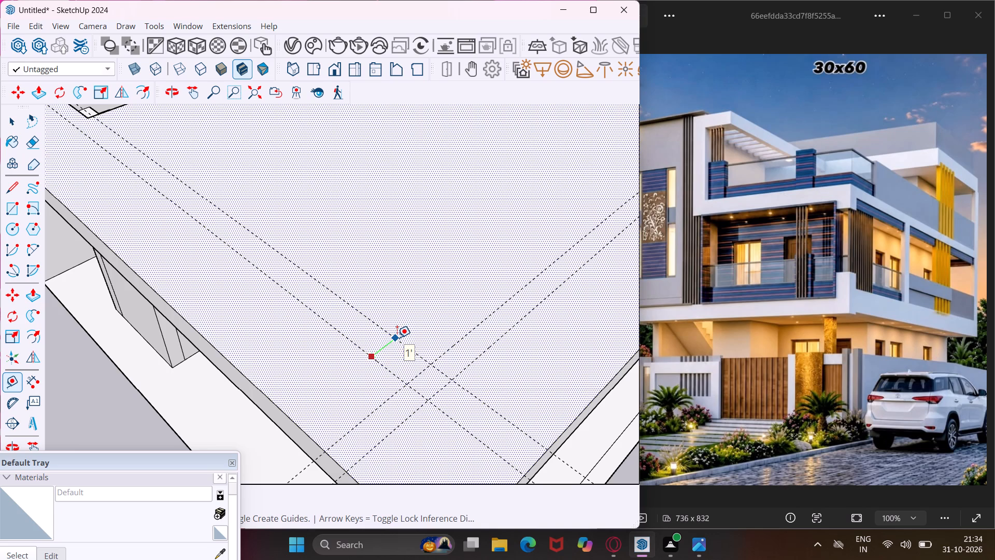
{"action": "key", "text": "9"}
{"action": "key", "text": "shift+quotedbl"}
{"action": "key", "text": "Return"}
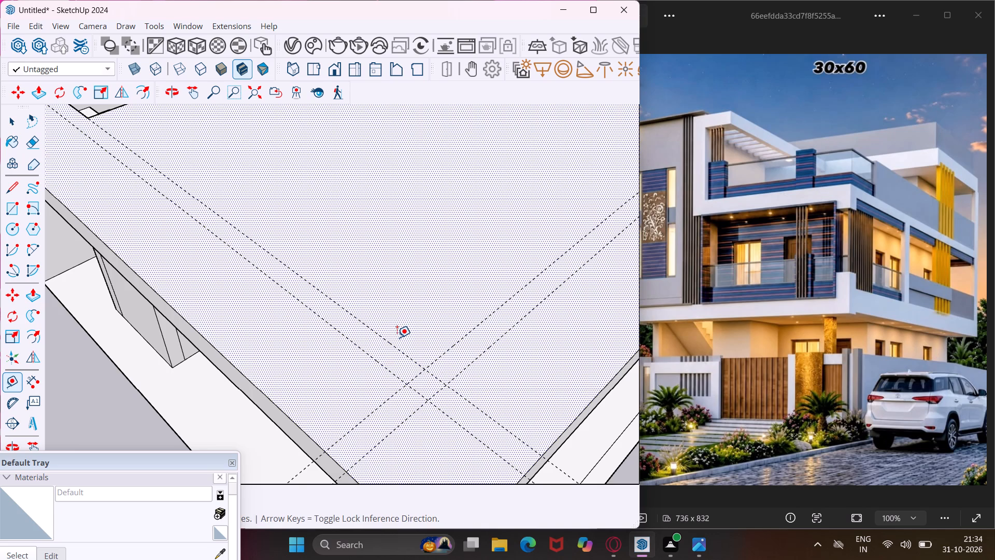
Place a guide 9" out from the stair opening's long inner edge on the roof slab.
{"action": "scroll", "coordinate": [397, 338], "scroll_direction": "down", "scroll_amount": 5}
{"action": "scroll", "coordinate": [347, 326], "scroll_direction": "down", "scroll_amount": 3}
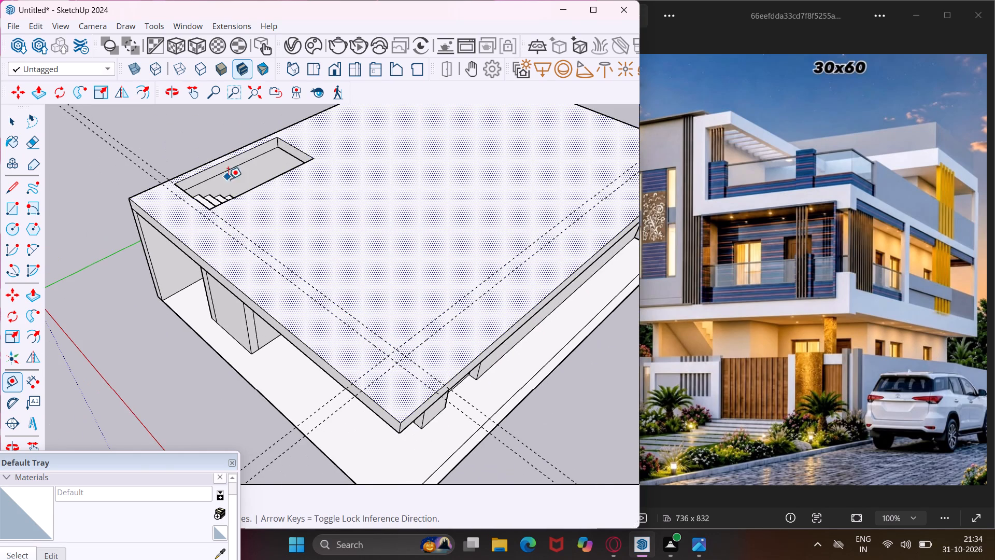
{"action": "scroll", "coordinate": [233, 202], "scroll_direction": "up", "scroll_amount": 6}
{"action": "left_click", "coordinate": [233, 201]}
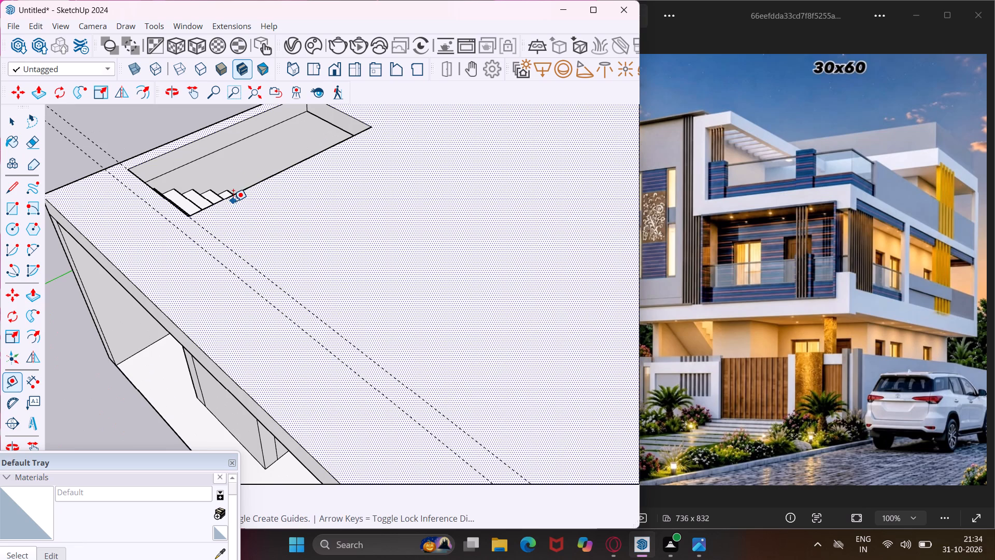
{"action": "key", "text": "Escape"}
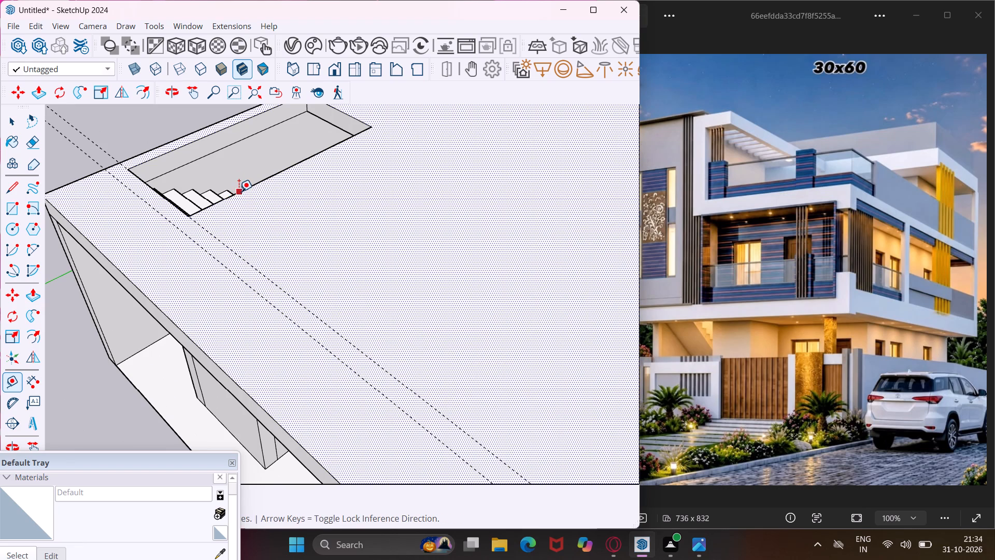
{"action": "left_click", "coordinate": [239, 191]}
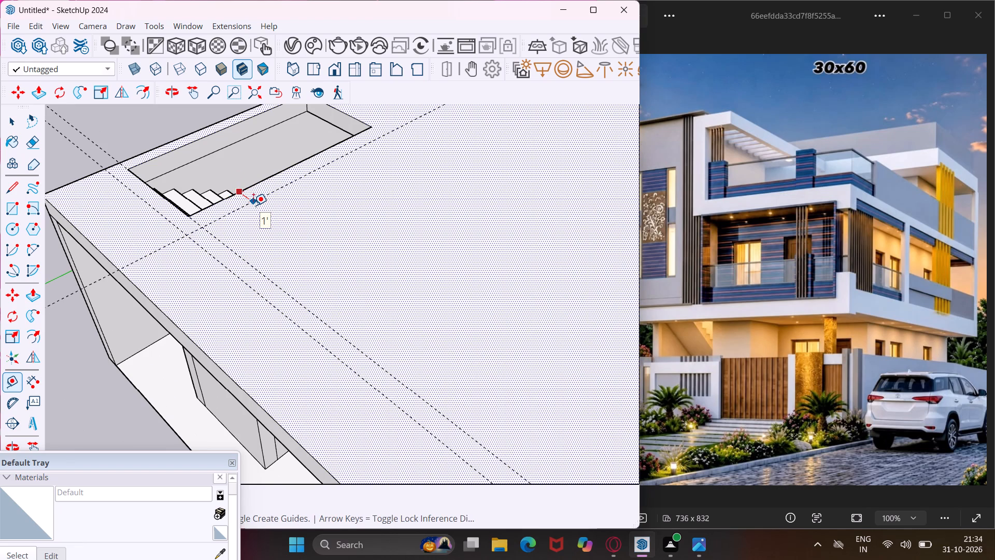
{"action": "key", "text": "9"}
{"action": "key", "text": "shift+quotedbl"}
{"action": "key", "text": "Return"}
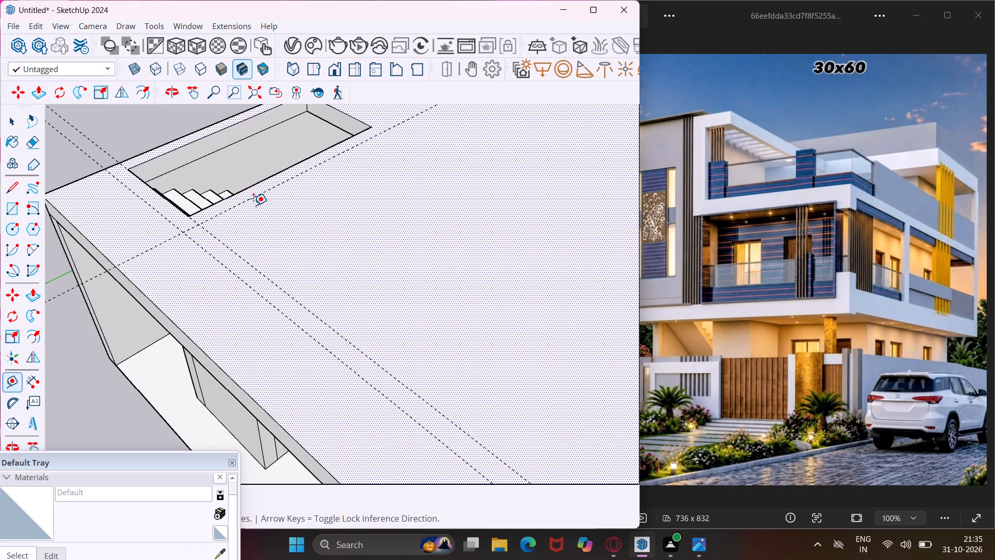
Place a second guide 9" back from the stair-side guide, towards the stair opening.
{"action": "scroll", "coordinate": [405, 121], "scroll_direction": "up", "scroll_amount": 3}
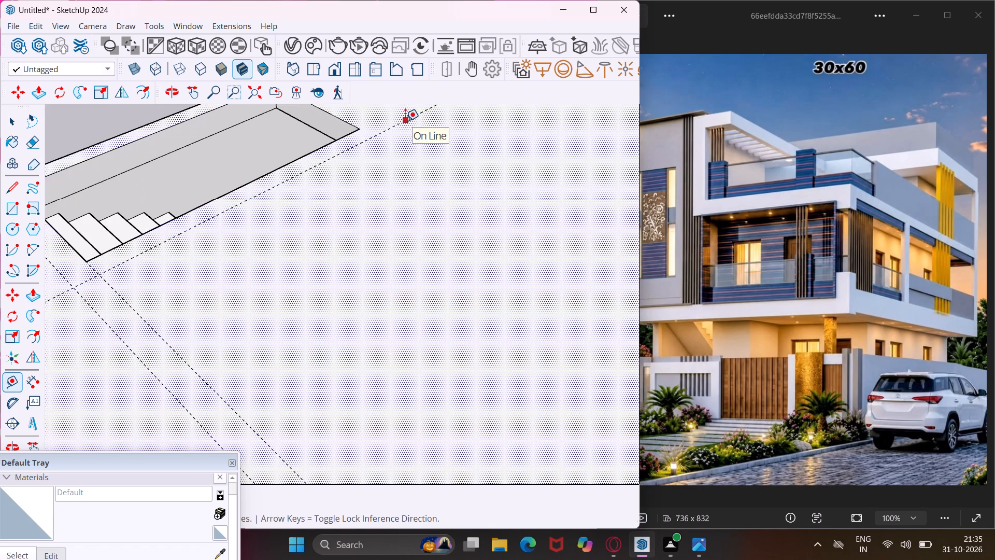
{"action": "left_click", "coordinate": [405, 121]}
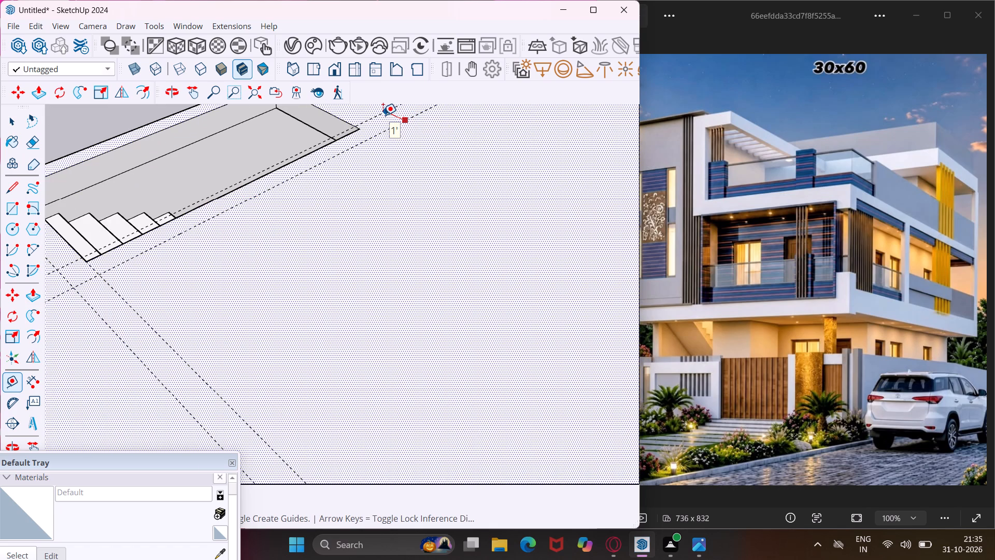
{"action": "type", "text": "9\""}
{"action": "key", "text": "Return"}
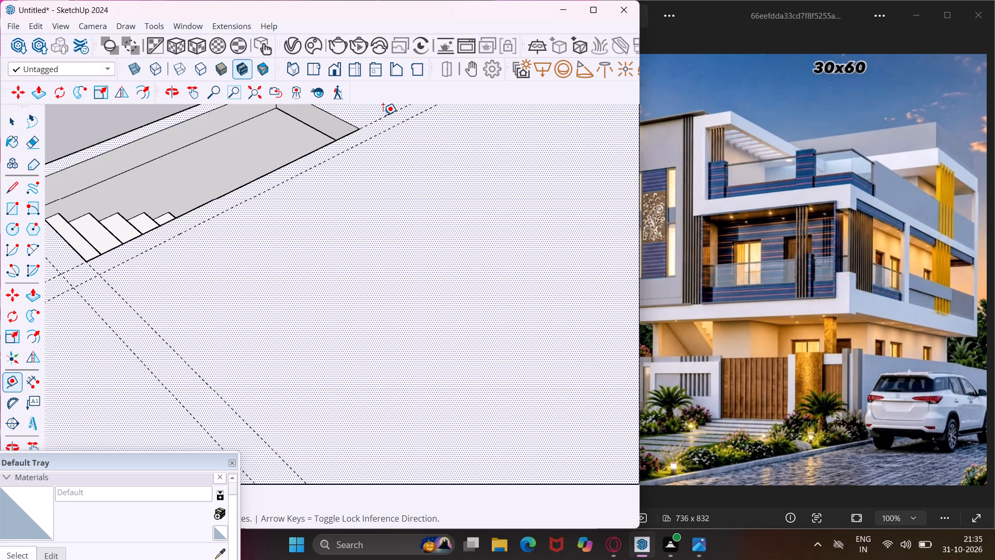
{"action": "key", "text": "Escape"}
{"action": "key", "text": "space"}
{"action": "scroll", "coordinate": [359, 181], "scroll_direction": "down", "scroll_amount": 5}
{"action": "middle_click_drag", "start_coordinate": [328, 223], "coordinate": [327, 225]}
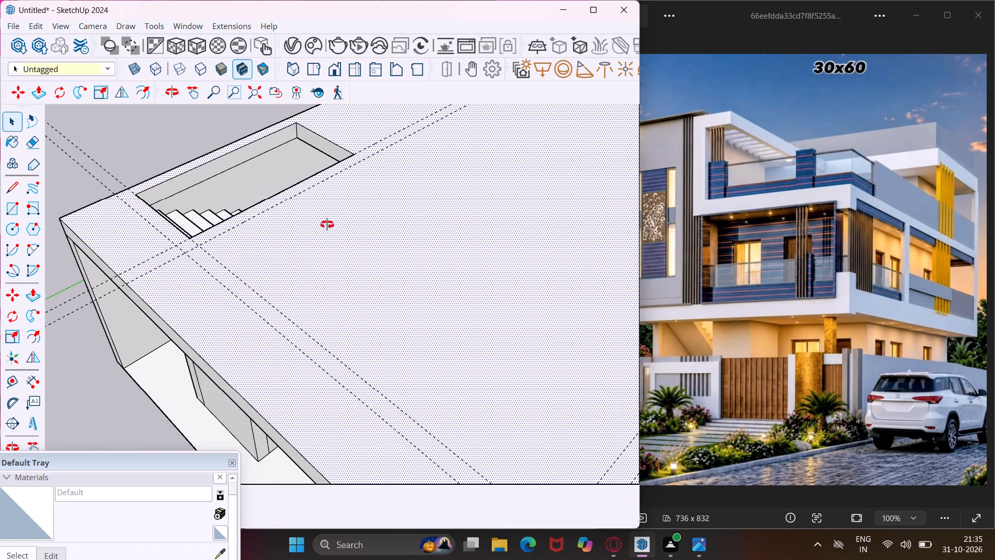
Place a guide 9" in from the roof slab's rear edge to mark the rear wall thickness.
{"action": "middle_click_drag", "start_coordinate": [327, 225], "coordinate": [473, 327]}
{"action": "scroll", "coordinate": [286, 349], "scroll_direction": "down", "scroll_amount": 10}
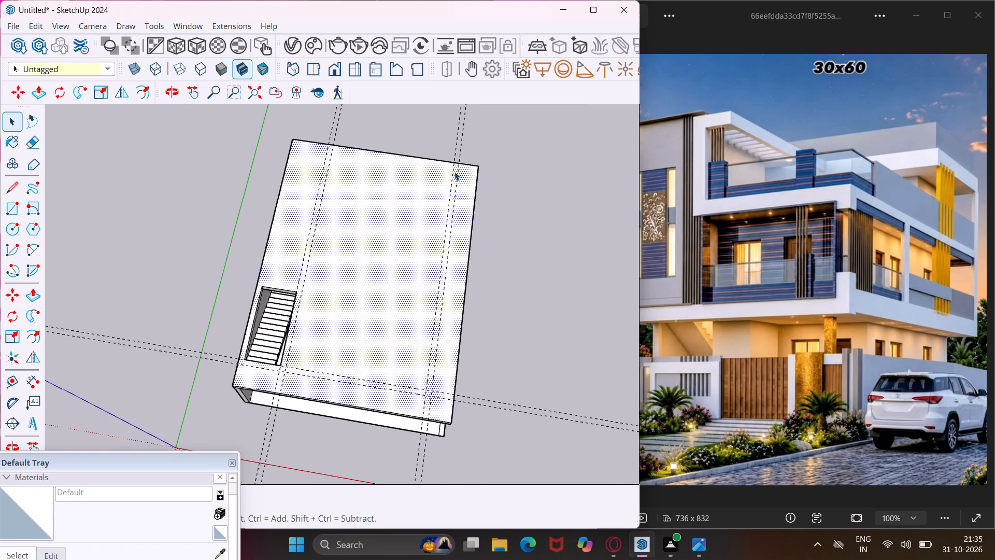
{"action": "scroll", "coordinate": [459, 156], "scroll_direction": "up", "scroll_amount": 10}
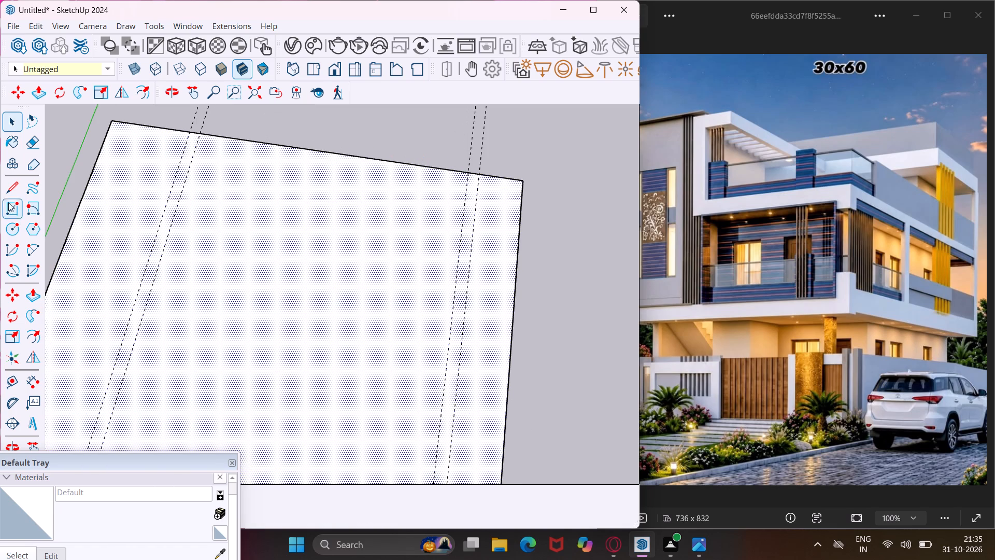
{"action": "left_click", "coordinate": [8, 377]}
{"action": "scroll", "coordinate": [318, 150], "scroll_direction": "up", "scroll_amount": 3}
{"action": "left_click", "coordinate": [318, 150]}
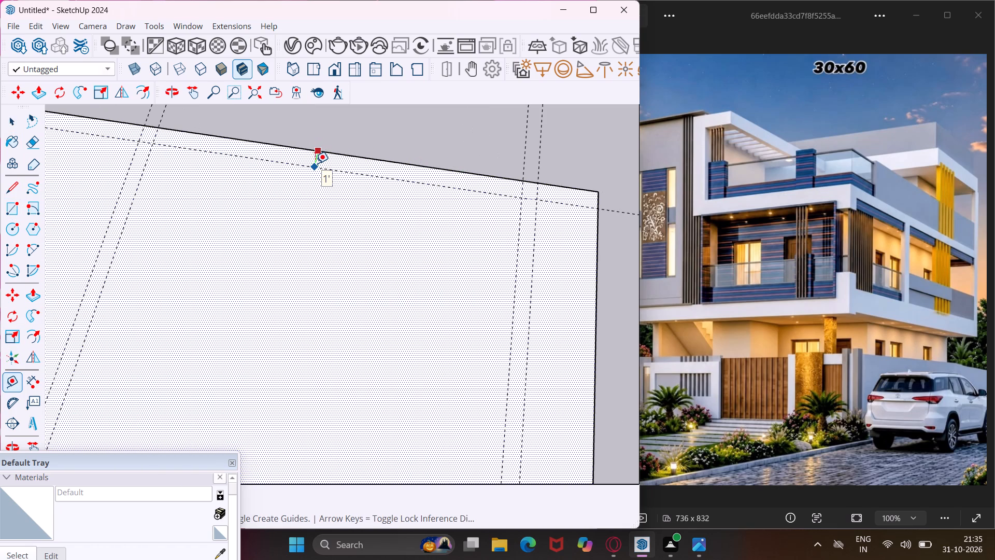
{"action": "type", "text": "9\""}
{"action": "key", "text": "Return"}
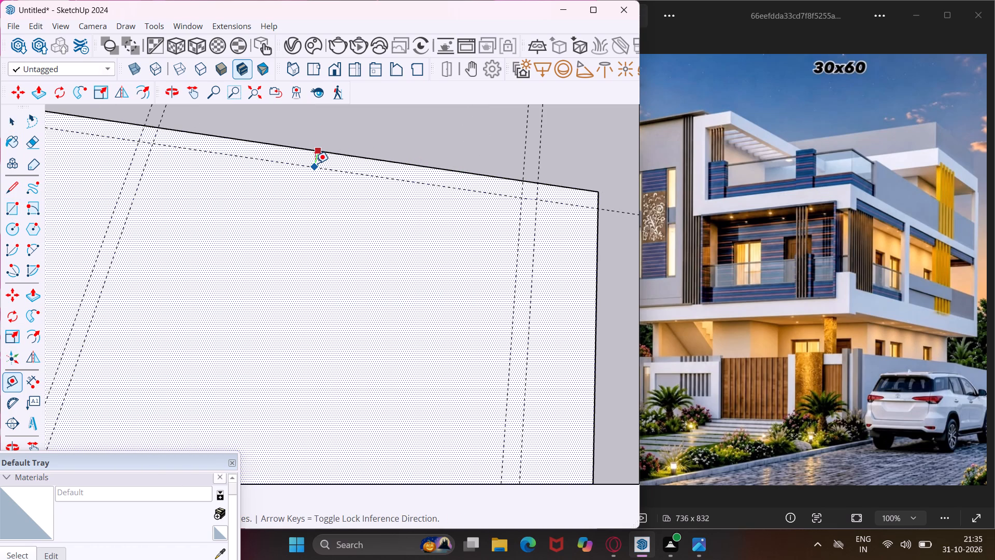
{"action": "key", "text": "Escape"}
{"action": "key", "text": "space"}
{"action": "scroll", "coordinate": [300, 178], "scroll_direction": "down", "scroll_amount": 4}
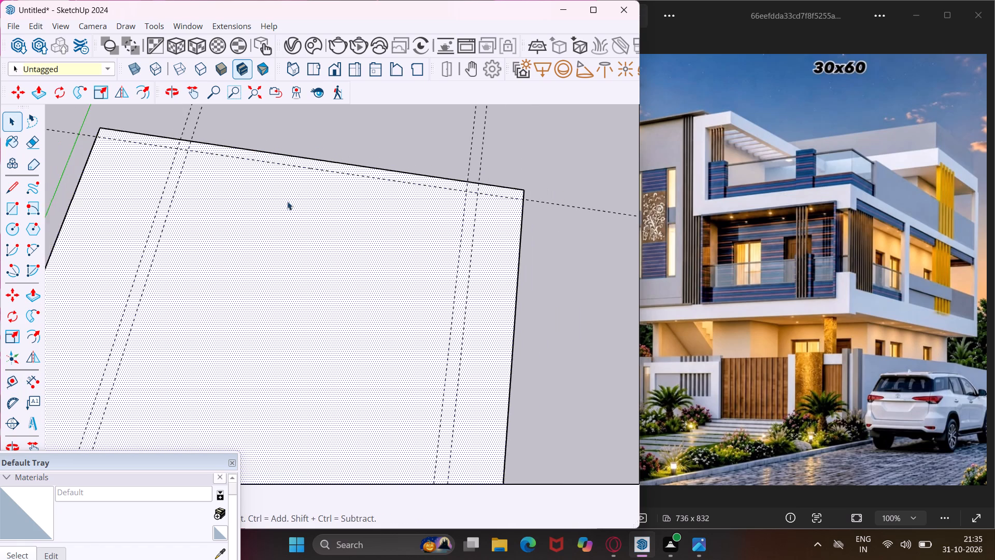
Draw the rear wall strip as a rectangle between the slab's rear edge and the 9" guide, spanning the two pairs of side guides.
{"action": "scroll", "coordinate": [259, 230], "scroll_direction": "down", "scroll_amount": 10}
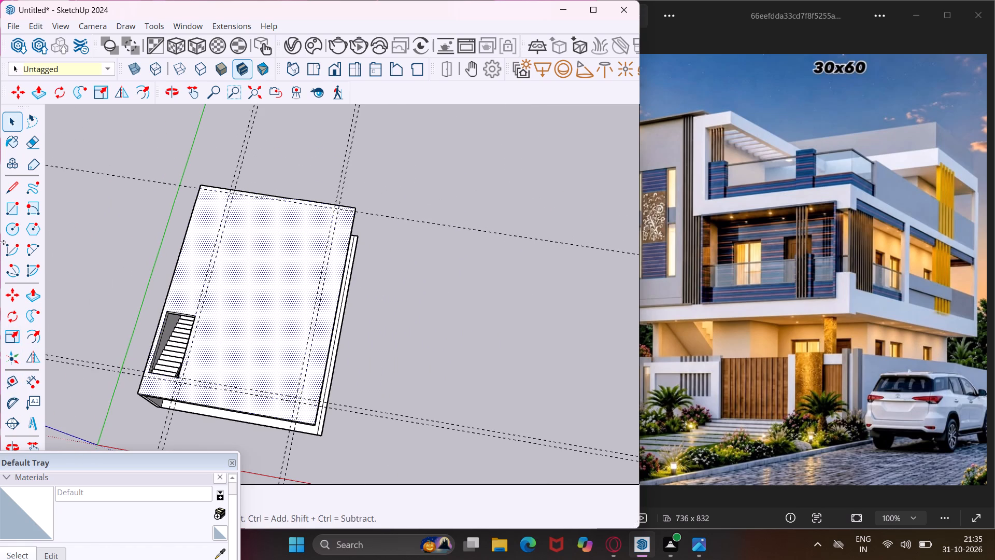
{"action": "left_click", "coordinate": [5, 201]}
{"action": "scroll", "coordinate": [200, 159], "scroll_direction": "up", "scroll_amount": 9}
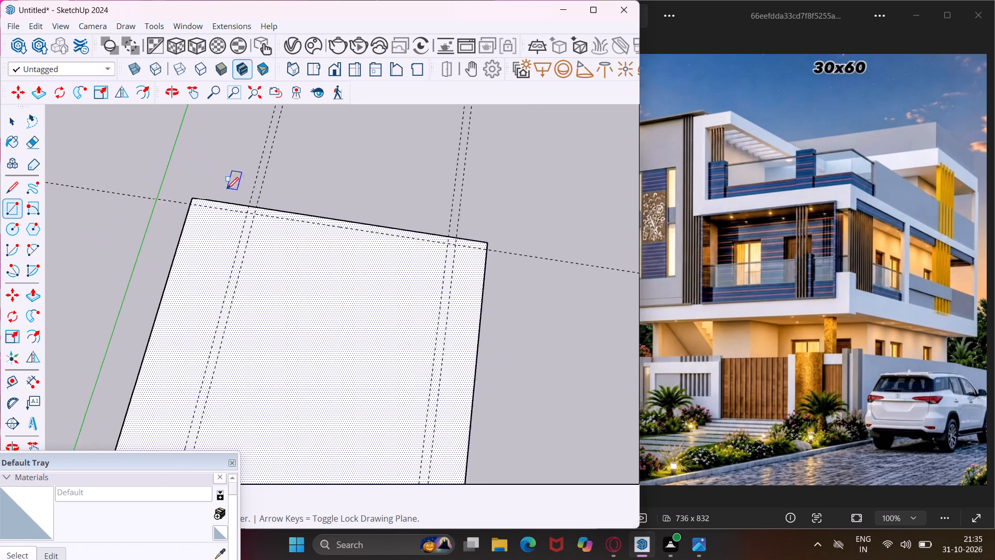
{"action": "scroll", "coordinate": [232, 205], "scroll_direction": "up", "scroll_amount": 4}
{"action": "left_click", "coordinate": [258, 210]}
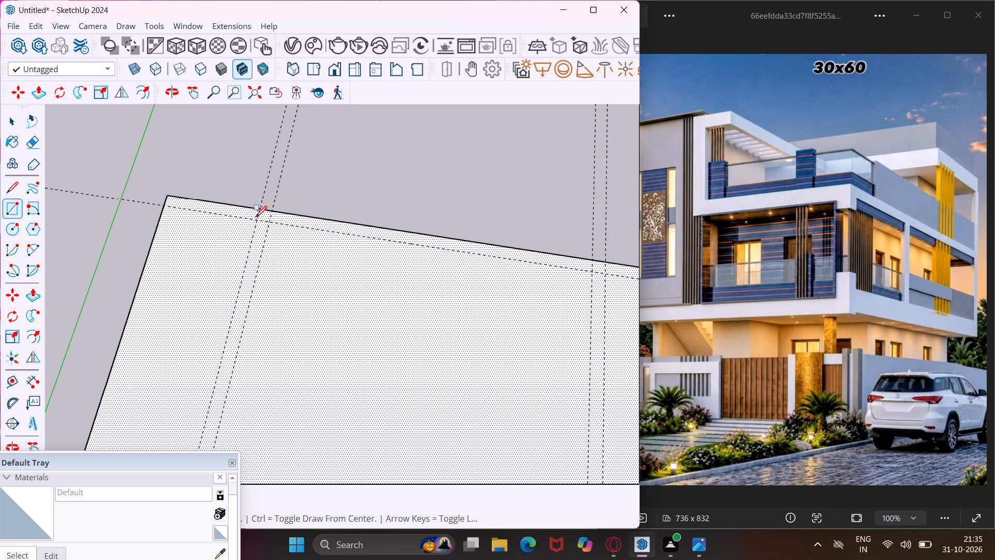
{"action": "scroll", "coordinate": [253, 229], "scroll_direction": "down", "scroll_amount": 4}
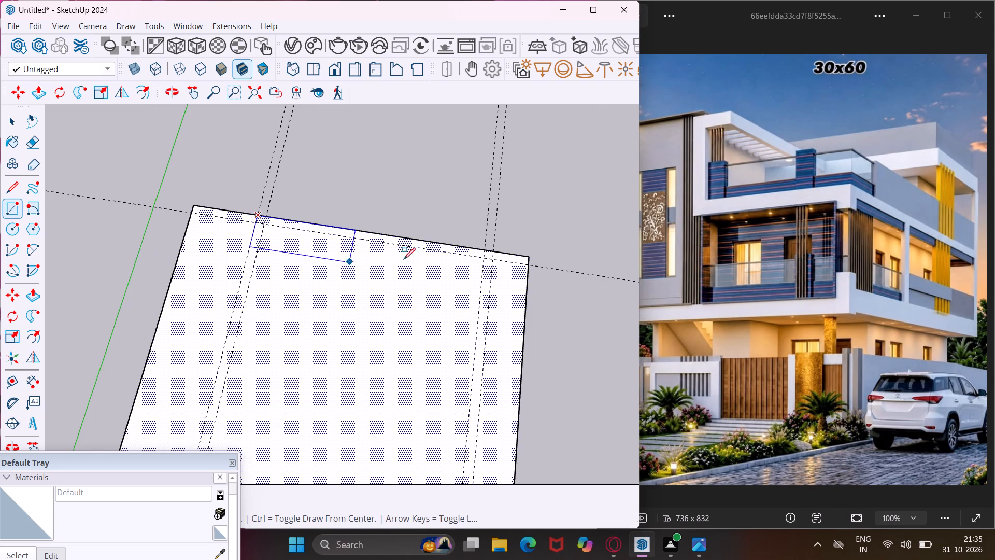
{"action": "left_click", "coordinate": [493, 260]}
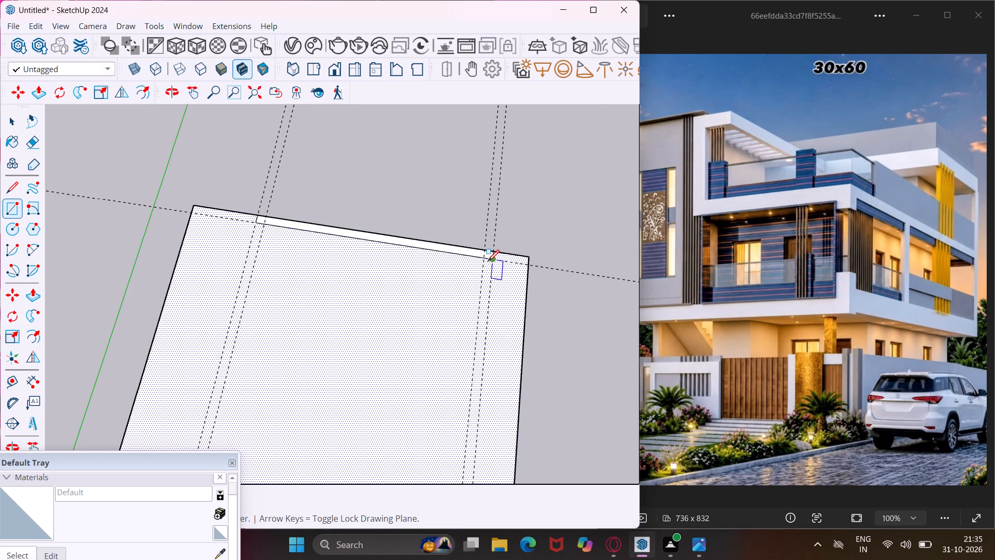
Draw a wall strip rectangle between the long-side guides, from the rear strip to the inner front guide.
{"action": "left_click", "coordinate": [490, 260]}
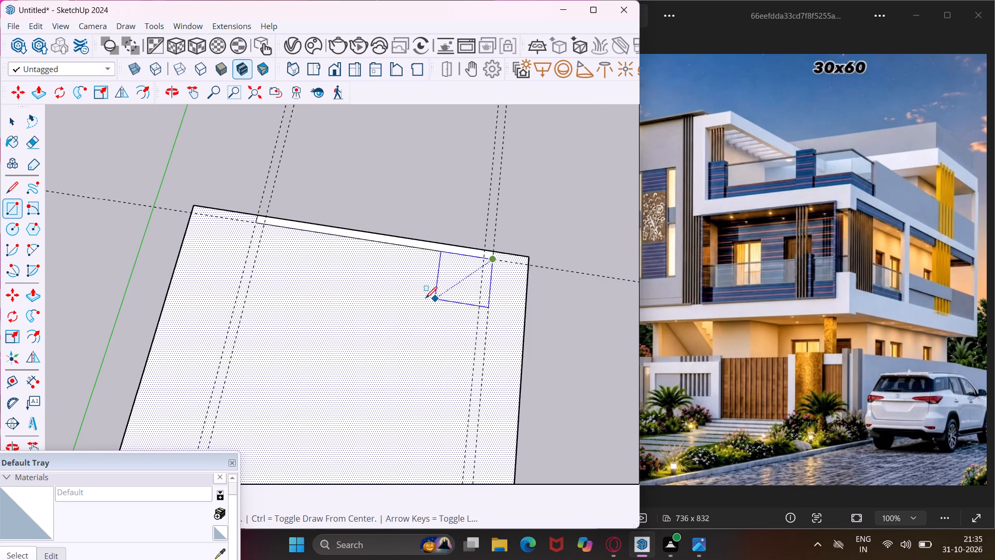
{"action": "scroll", "coordinate": [421, 296], "scroll_direction": "down", "scroll_amount": 12}
{"action": "scroll", "coordinate": [422, 415], "scroll_direction": "up", "scroll_amount": 5}
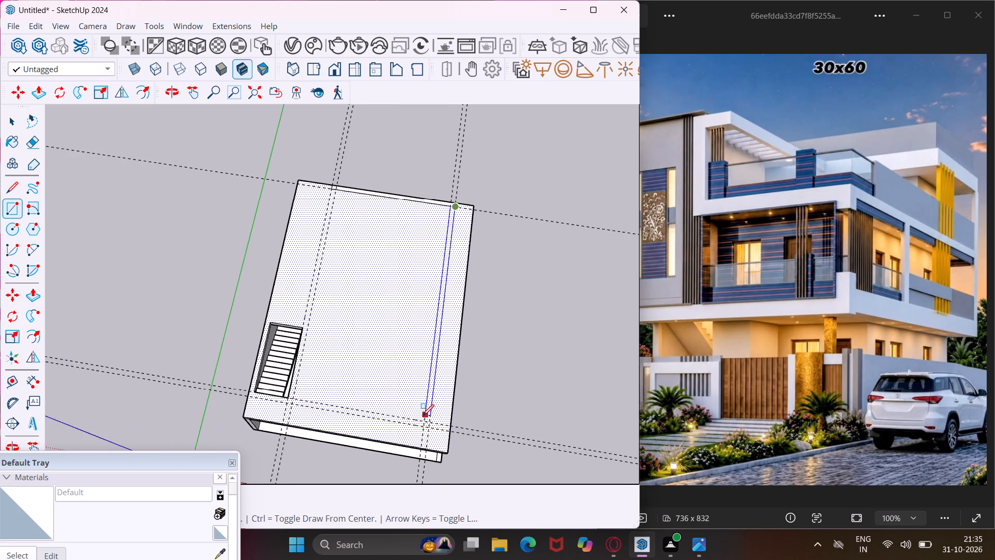
{"action": "scroll", "coordinate": [422, 416], "scroll_direction": "up", "scroll_amount": 8}
{"action": "left_click", "coordinate": [427, 428]}
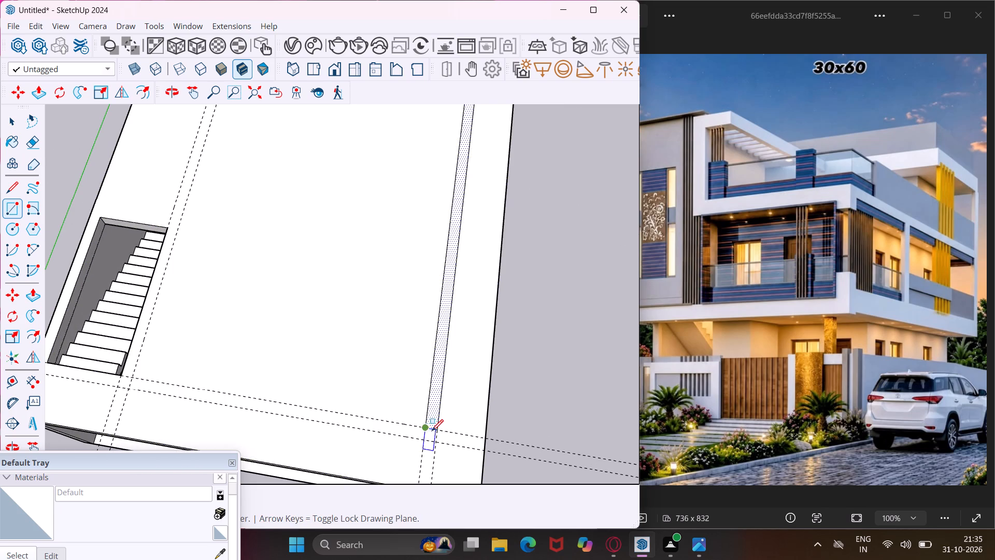
Draw the front wall strip rectangle between the two front guides, from the long-side strip to the outer stair-side guide.
{"action": "left_click", "coordinate": [436, 430]}
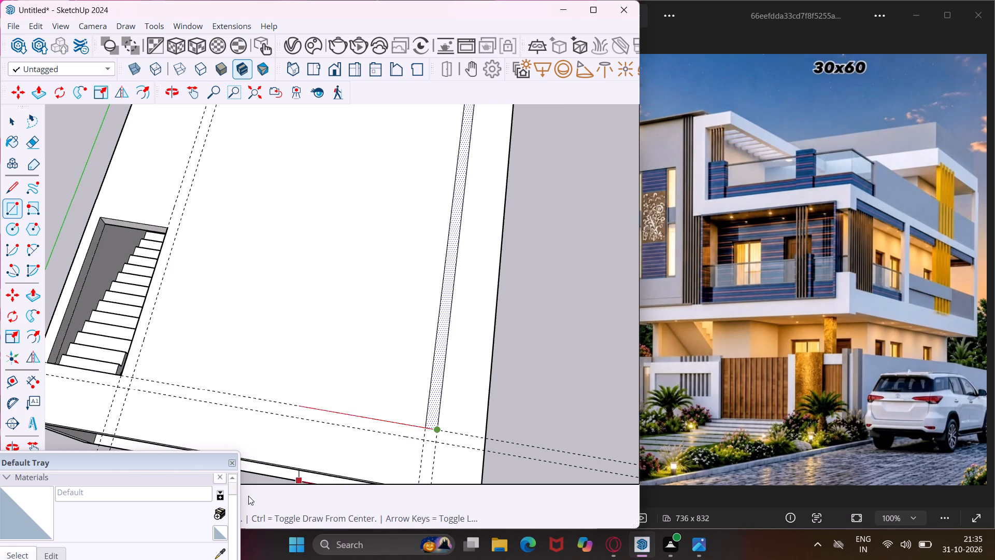
{"action": "scroll", "coordinate": [118, 389], "scroll_direction": "up", "scroll_amount": 4}
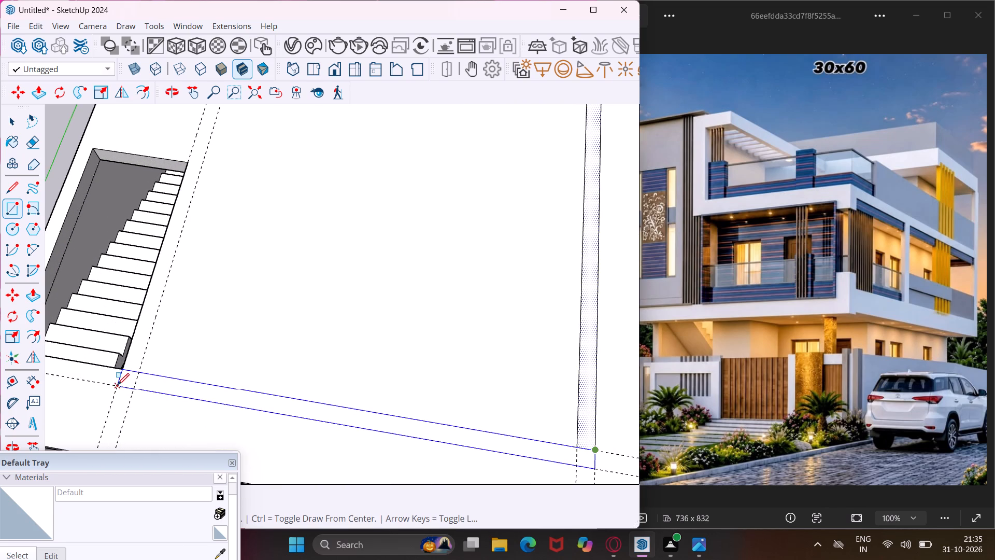
{"action": "left_click", "coordinate": [117, 384]}
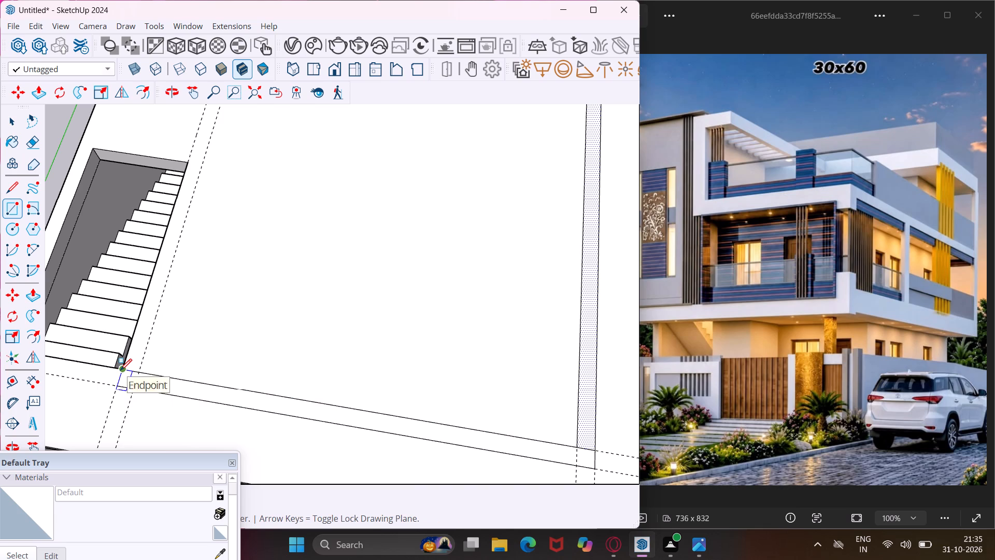
Draw the stair-side wall strip rectangle between its two guides, from the front strip to the rear strip.
{"action": "left_click", "coordinate": [120, 370]}
{"action": "scroll", "coordinate": [209, 301], "scroll_direction": "down", "scroll_amount": 16}
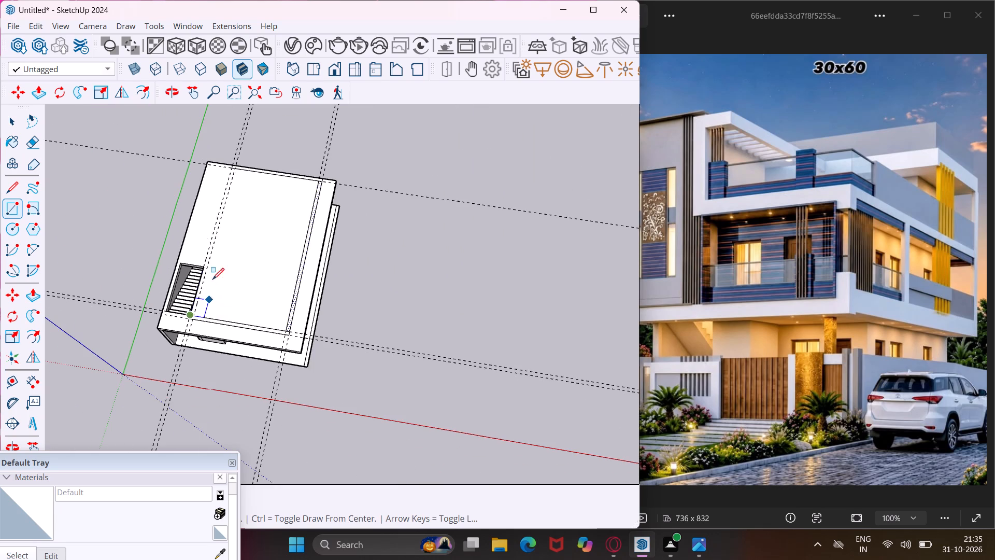
{"action": "scroll", "coordinate": [237, 171], "scroll_direction": "up", "scroll_amount": 11}
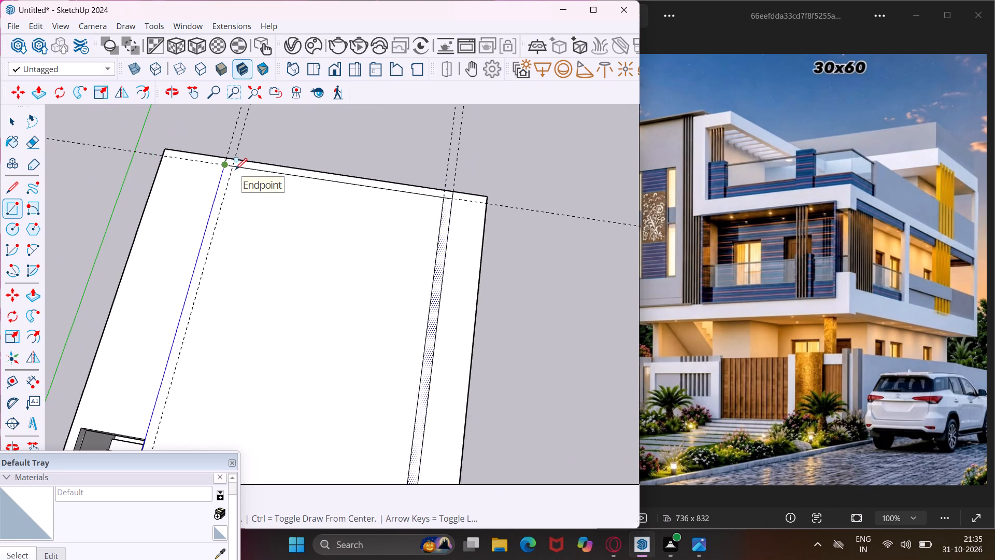
{"action": "scroll", "coordinate": [235, 170], "scroll_direction": "up", "scroll_amount": 2}
{"action": "left_click", "coordinate": [233, 167]}
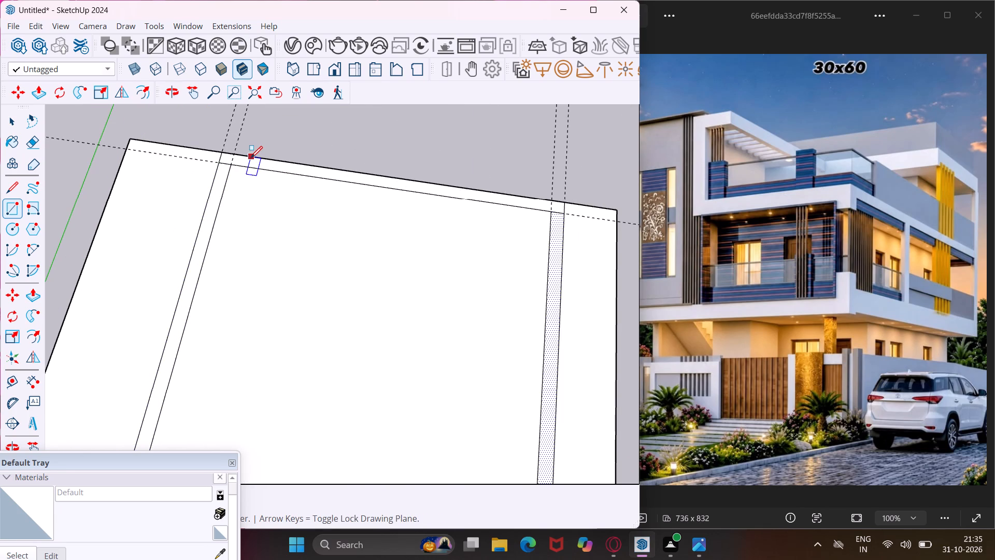
{"action": "scroll", "coordinate": [251, 158], "scroll_direction": "down", "scroll_amount": 16}
{"action": "key", "text": "Escape"}
{"action": "key", "text": "space"}
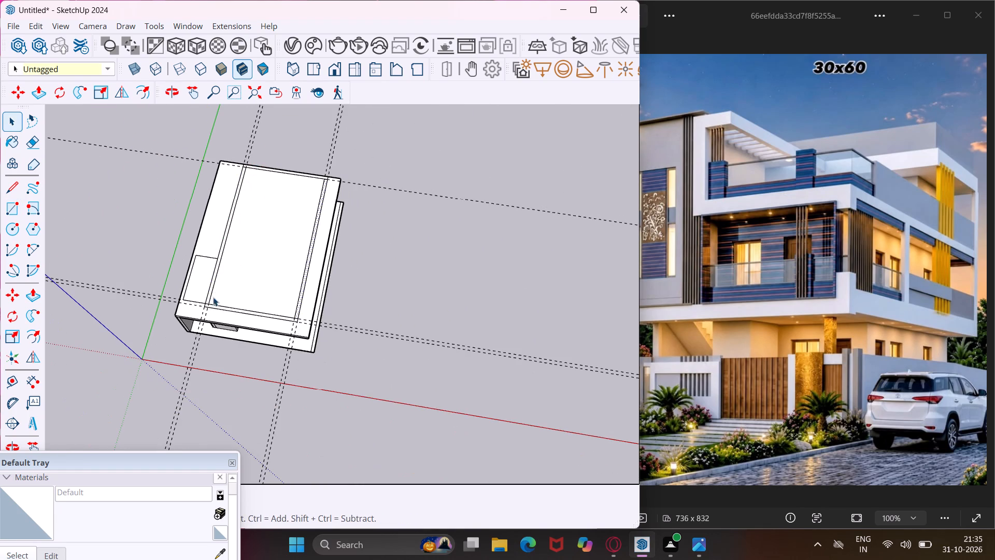
Push/Pull the front wall strip up 10'.
{"action": "scroll", "coordinate": [208, 303], "scroll_direction": "up", "scroll_amount": 19}
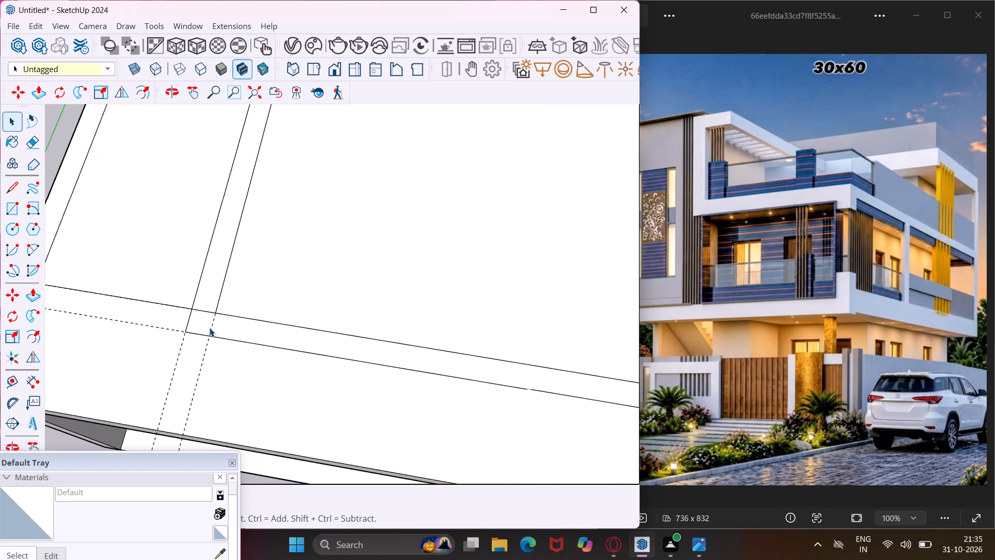
{"action": "left_click", "coordinate": [210, 329]}
{"action": "left_click", "coordinate": [225, 332]}
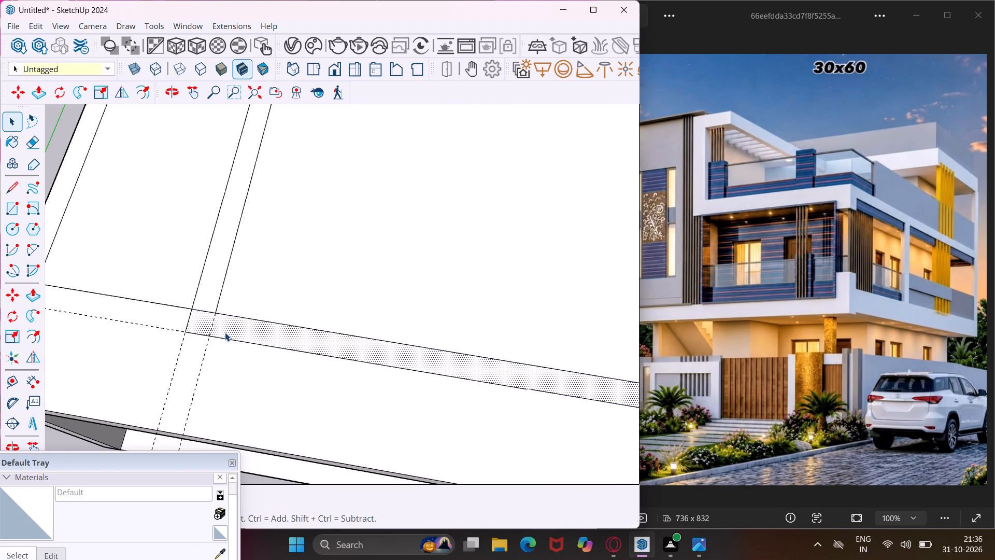
{"action": "key", "text": "p"}
{"action": "left_click", "coordinate": [225, 332]}
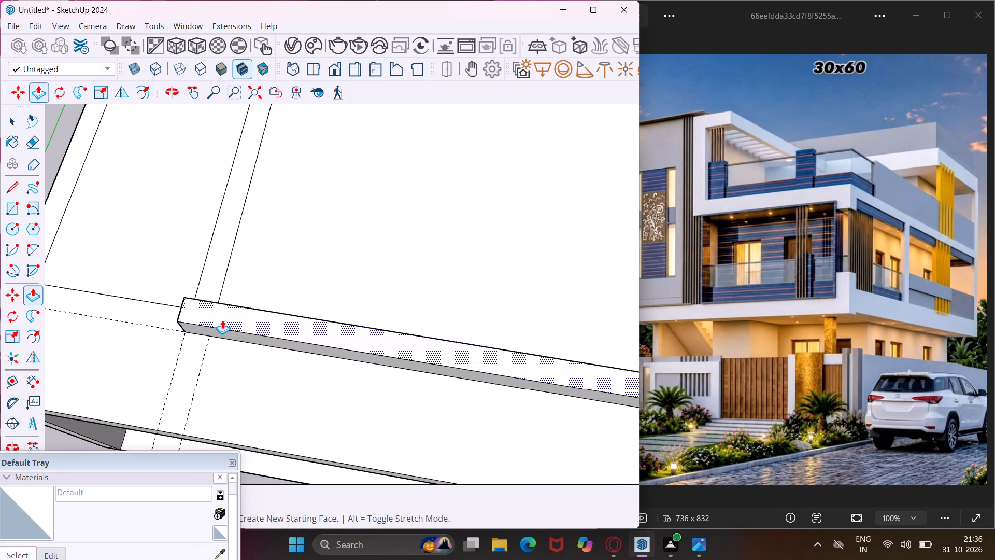
{"action": "type", "text": "10'"}
{"action": "key", "text": "Return"}
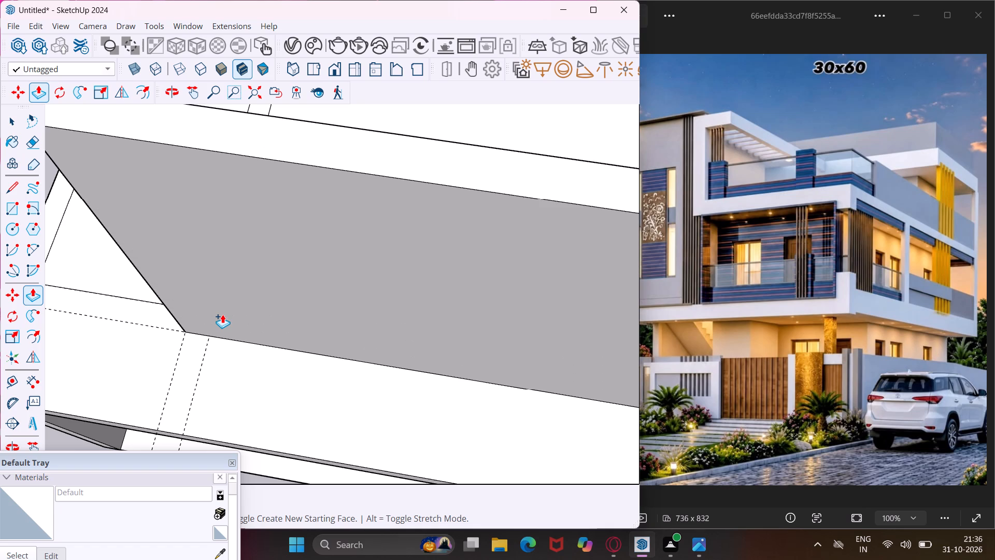
Push/Pull the stair-side wall strip up level with the top of the front wall.
{"action": "scroll", "coordinate": [222, 314], "scroll_direction": "down", "scroll_amount": 6}
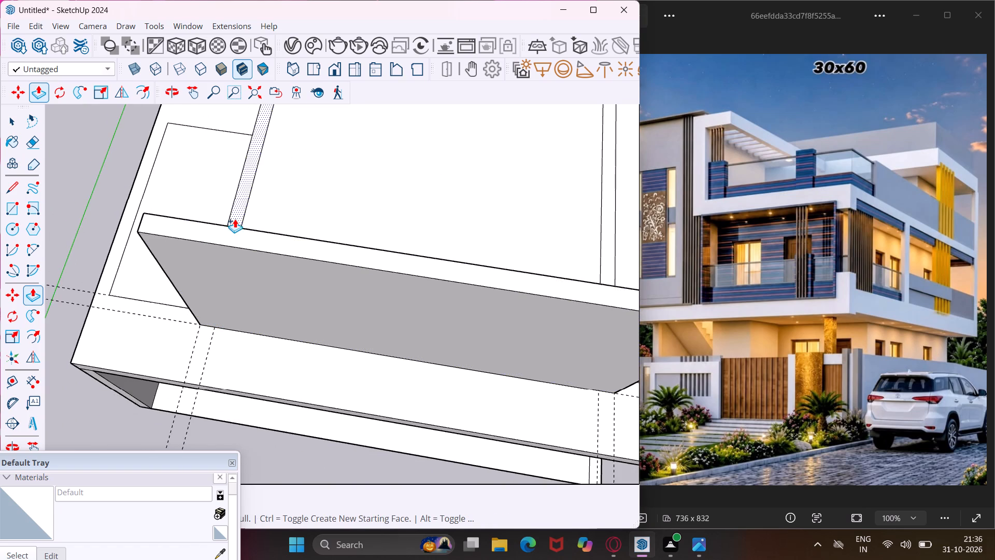
{"action": "scroll", "coordinate": [235, 219], "scroll_direction": "up", "scroll_amount": 4}
{"action": "left_click", "coordinate": [235, 219]}
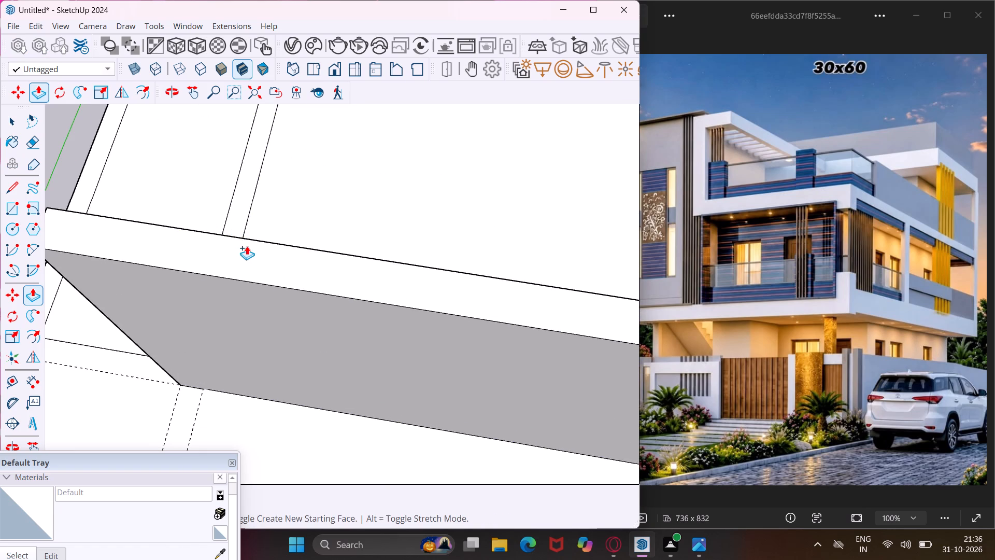
{"action": "left_click", "coordinate": [255, 261]}
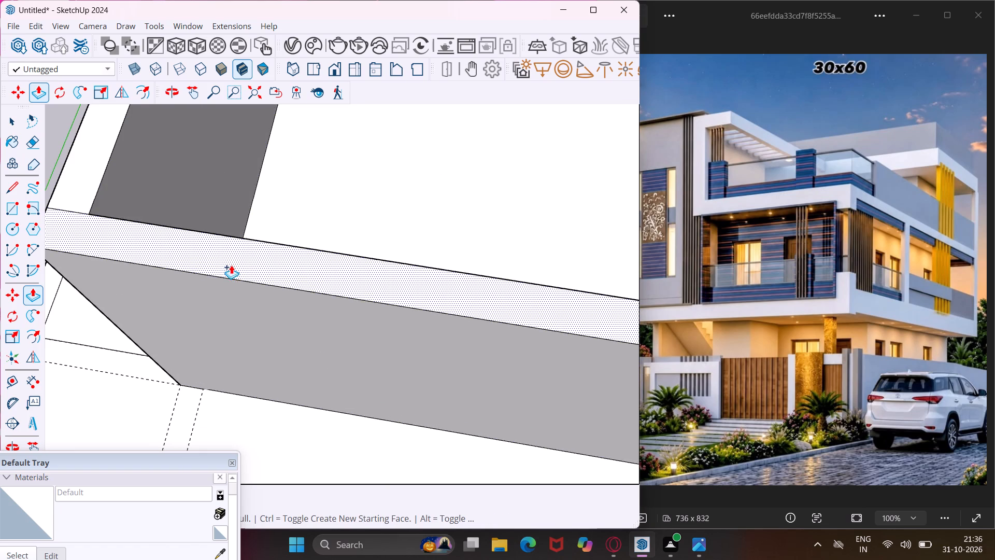
Push/Pull the wall strip on the long side opposite the stairs up level with the top of the front wall.
{"action": "scroll", "coordinate": [200, 257], "scroll_direction": "down", "scroll_amount": 15}
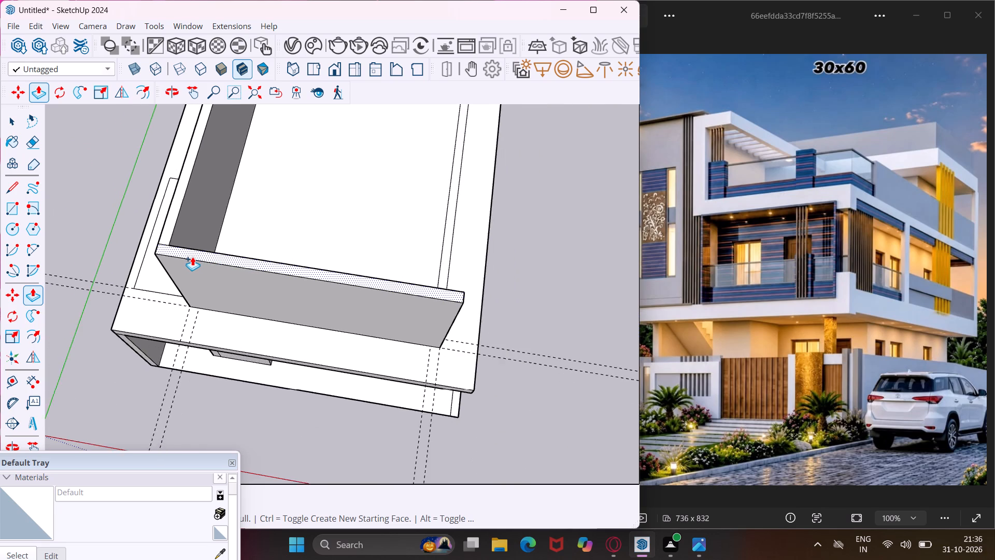
{"action": "scroll", "coordinate": [192, 257], "scroll_direction": "down", "scroll_amount": 9}
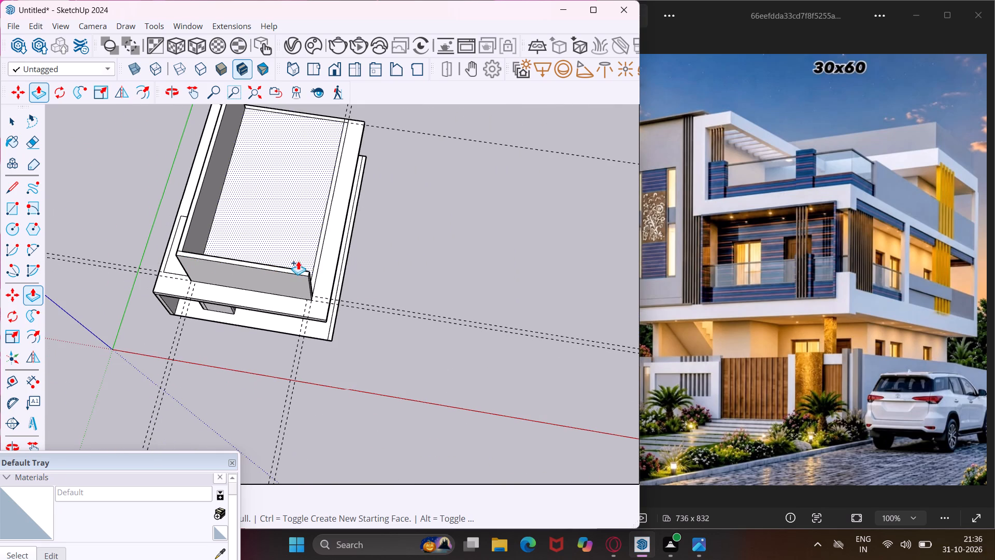
{"action": "scroll", "coordinate": [316, 267], "scroll_direction": "up", "scroll_amount": 5}
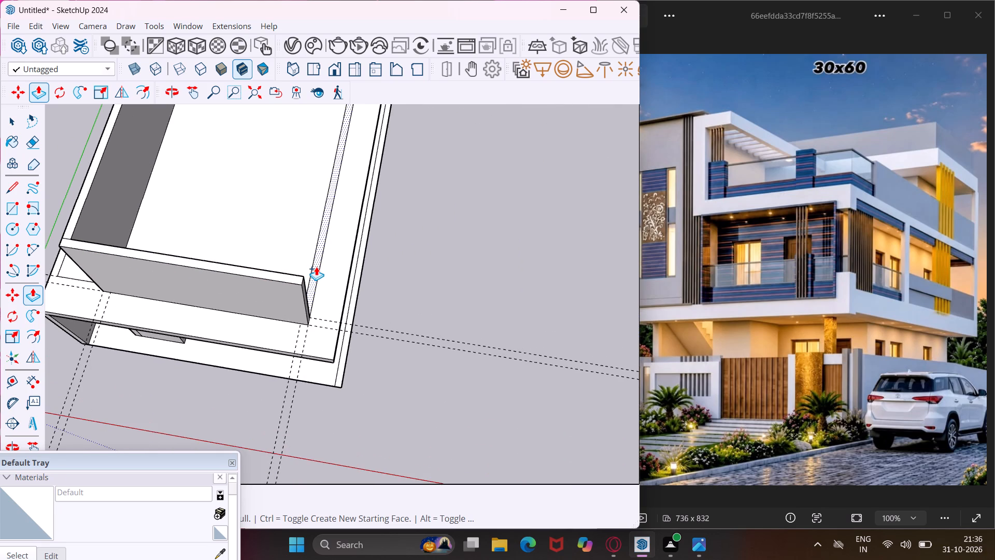
{"action": "scroll", "coordinate": [316, 267], "scroll_direction": "up", "scroll_amount": 3}
{"action": "left_click", "coordinate": [316, 267]}
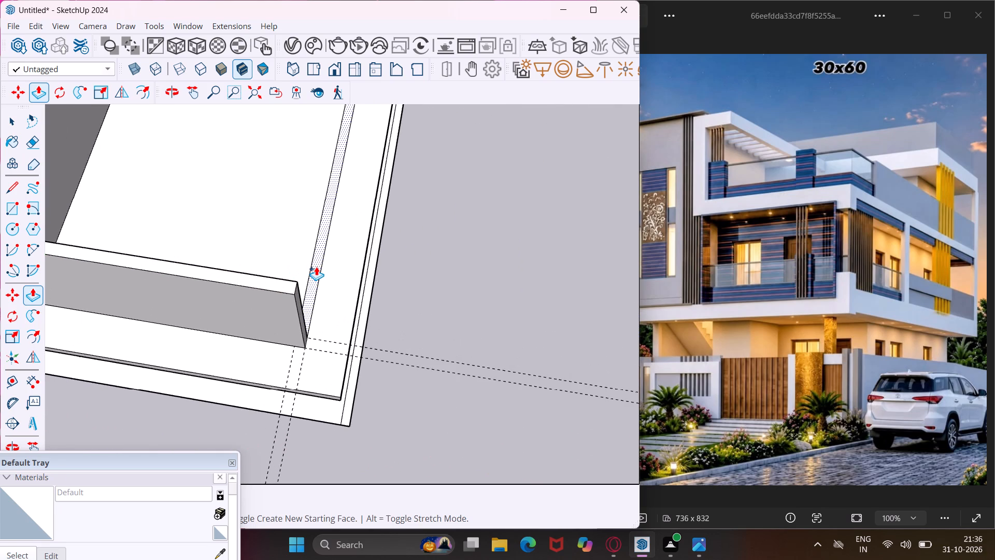
{"action": "left_click", "coordinate": [262, 284]}
Push/Pull the rear wall strip up level with the tops of the side walls.
{"action": "scroll", "coordinate": [204, 316], "scroll_direction": "down", "scroll_amount": 5}
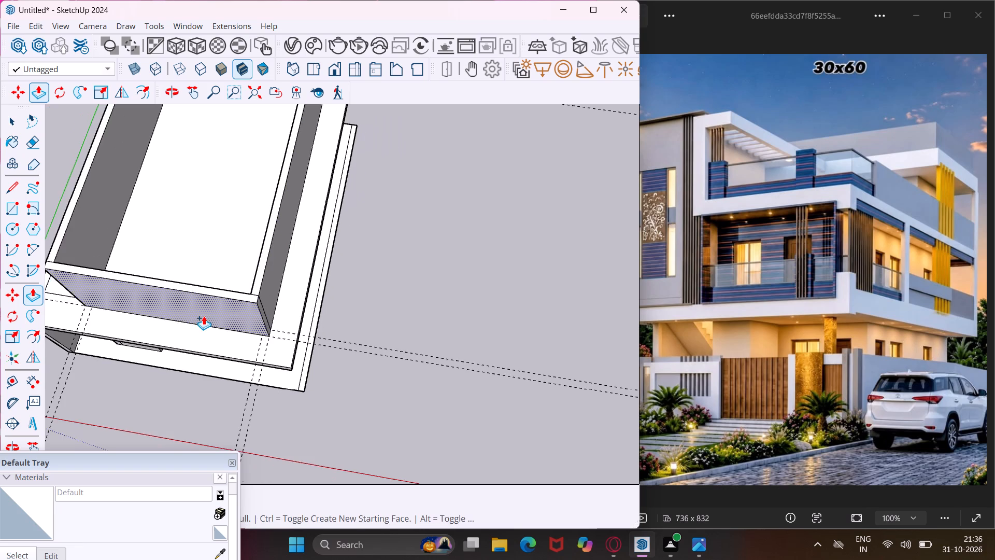
{"action": "scroll", "coordinate": [204, 316], "scroll_direction": "down", "scroll_amount": 14}
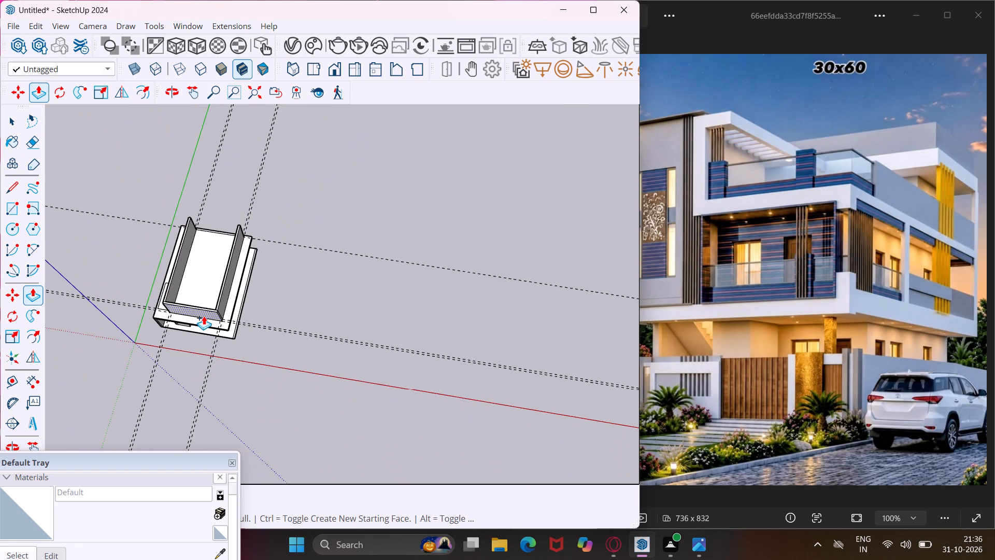
{"action": "scroll", "coordinate": [229, 230], "scroll_direction": "up", "scroll_amount": 18}
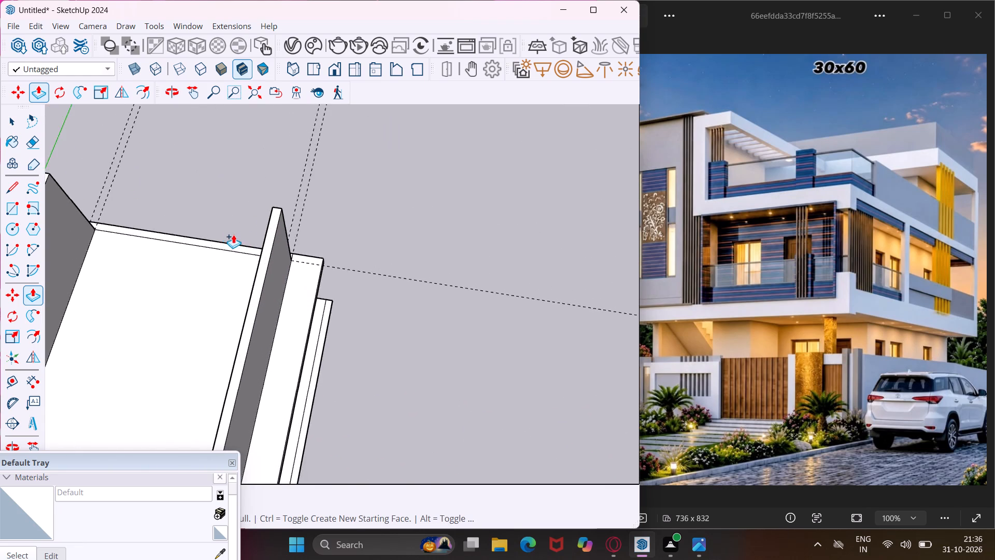
{"action": "scroll", "coordinate": [237, 239], "scroll_direction": "up", "scroll_amount": 11}
{"action": "left_click", "coordinate": [270, 263]}
{"action": "left_click", "coordinate": [358, 244]}
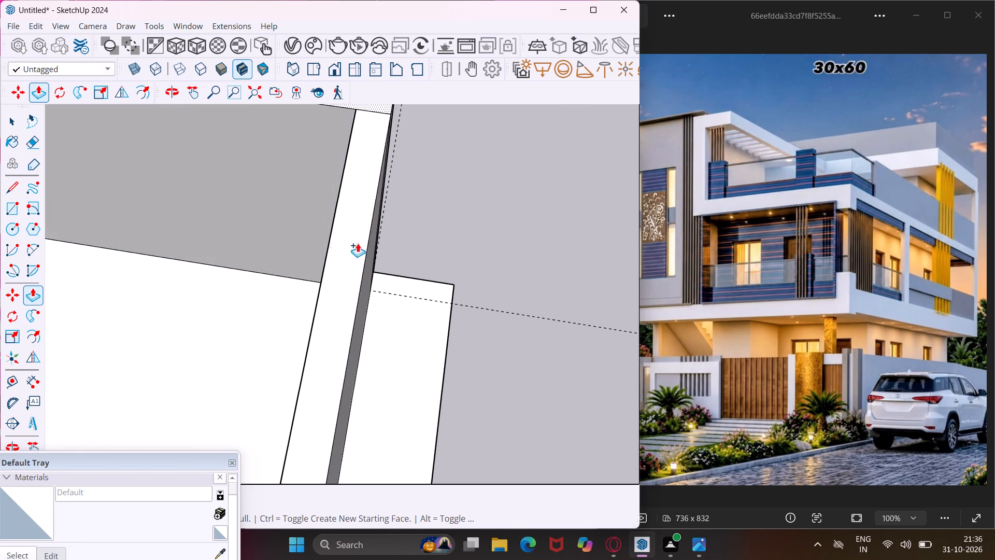
Delete the face covering the staircase in the roof slab to open the stairwell.
{"action": "scroll", "coordinate": [400, 192], "scroll_direction": "down", "scroll_amount": 20}
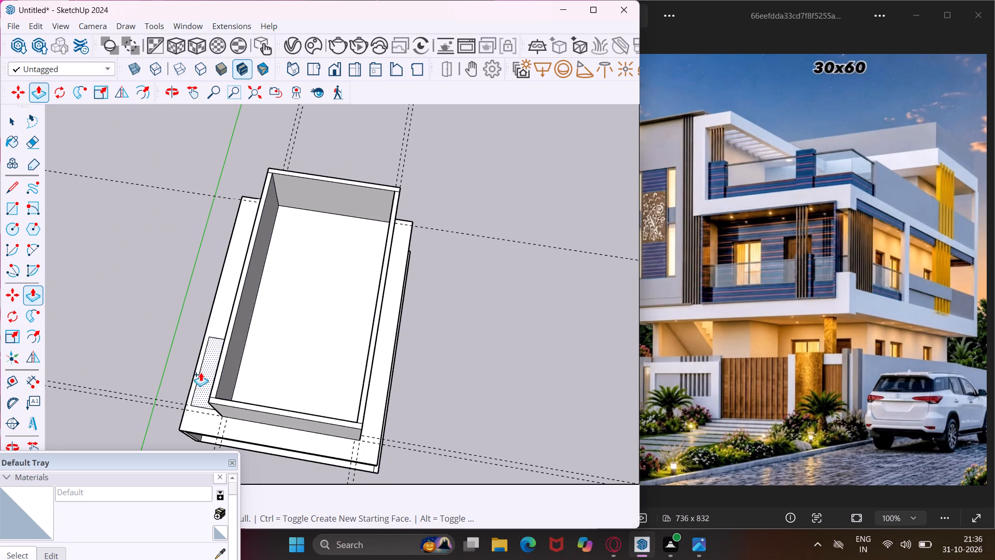
{"action": "key", "text": "Escape"}
{"action": "key", "text": "space"}
{"action": "scroll", "coordinate": [199, 381], "scroll_direction": "up", "scroll_amount": 5}
{"action": "left_click", "coordinate": [202, 386]}
{"action": "key", "text": "Delete"}
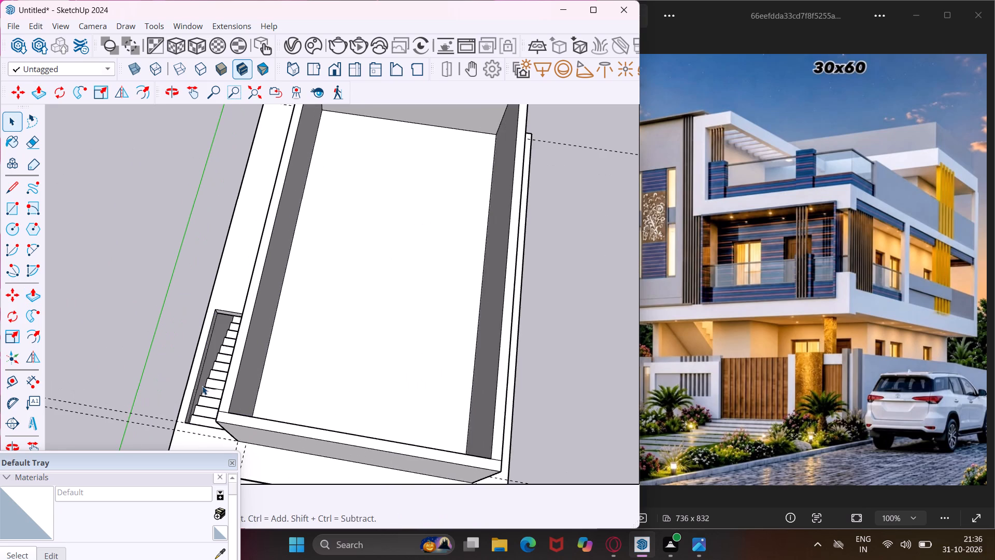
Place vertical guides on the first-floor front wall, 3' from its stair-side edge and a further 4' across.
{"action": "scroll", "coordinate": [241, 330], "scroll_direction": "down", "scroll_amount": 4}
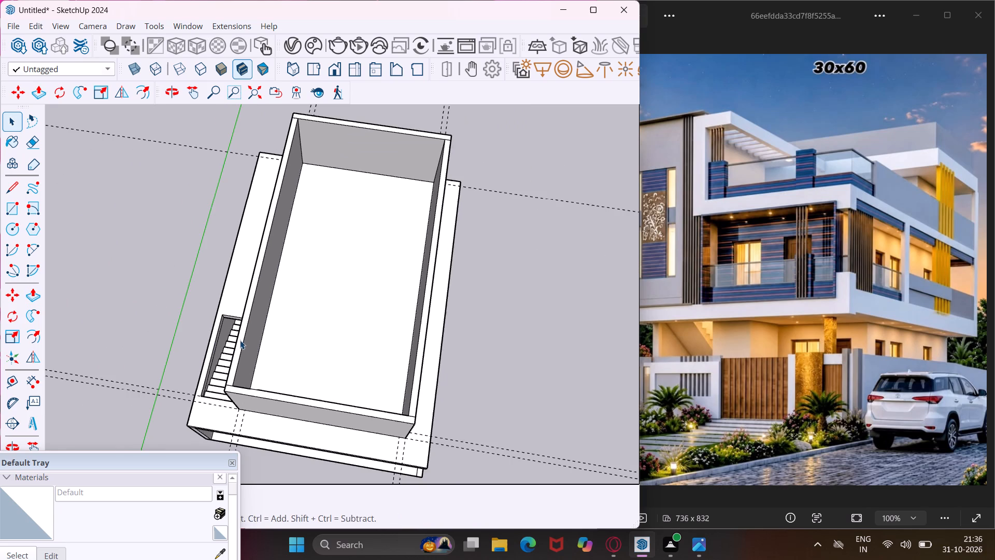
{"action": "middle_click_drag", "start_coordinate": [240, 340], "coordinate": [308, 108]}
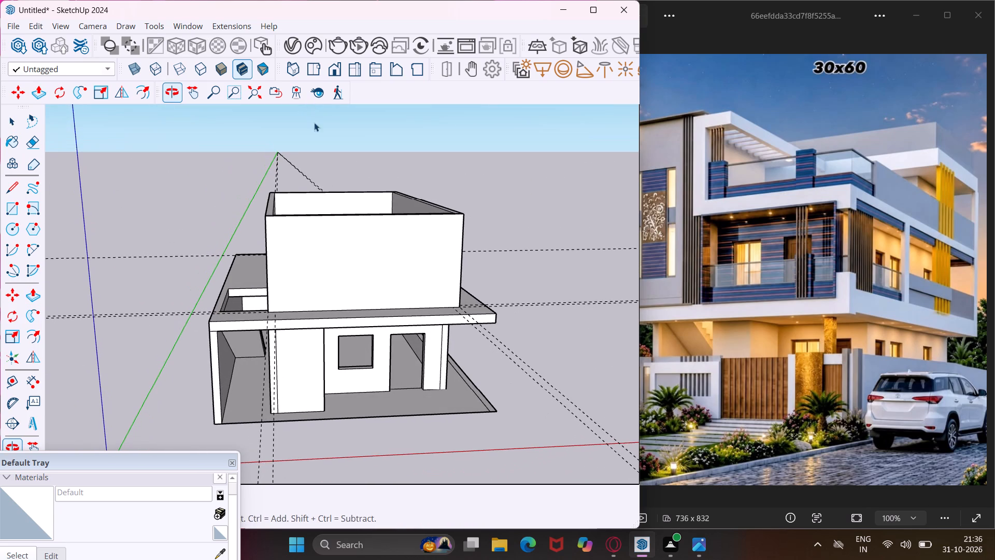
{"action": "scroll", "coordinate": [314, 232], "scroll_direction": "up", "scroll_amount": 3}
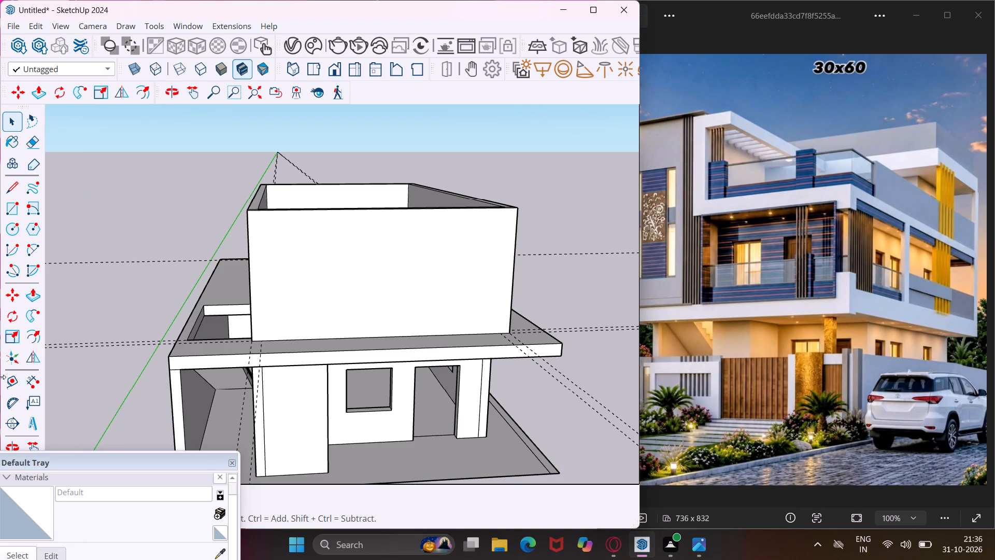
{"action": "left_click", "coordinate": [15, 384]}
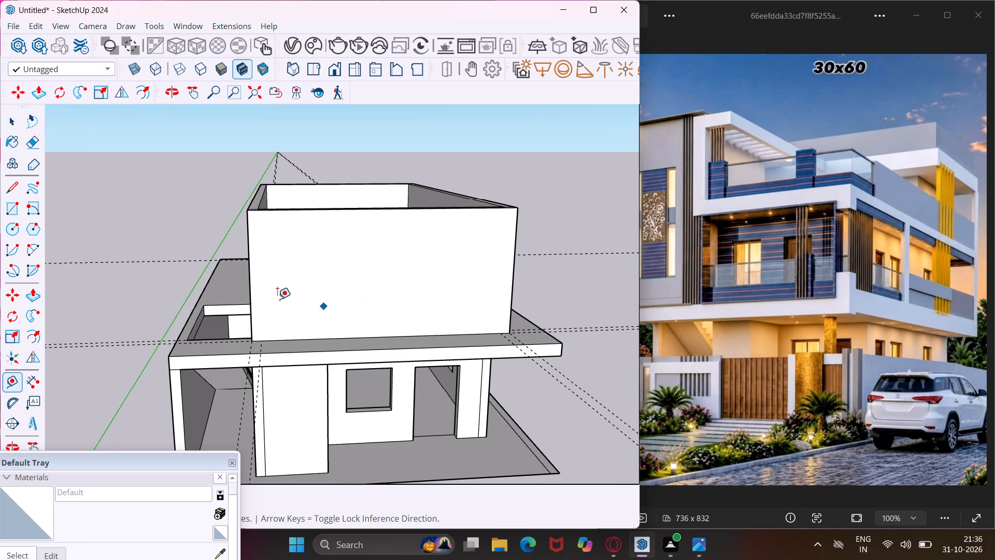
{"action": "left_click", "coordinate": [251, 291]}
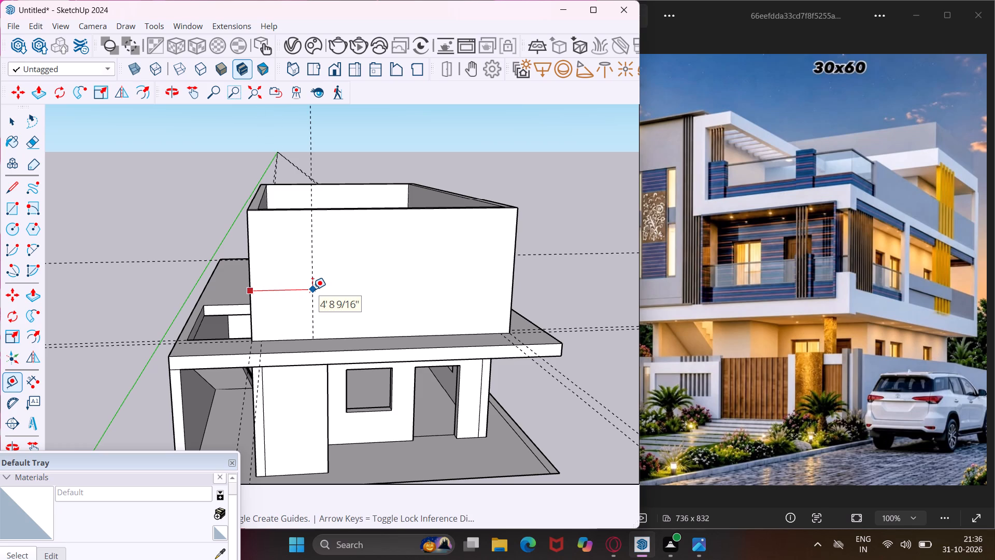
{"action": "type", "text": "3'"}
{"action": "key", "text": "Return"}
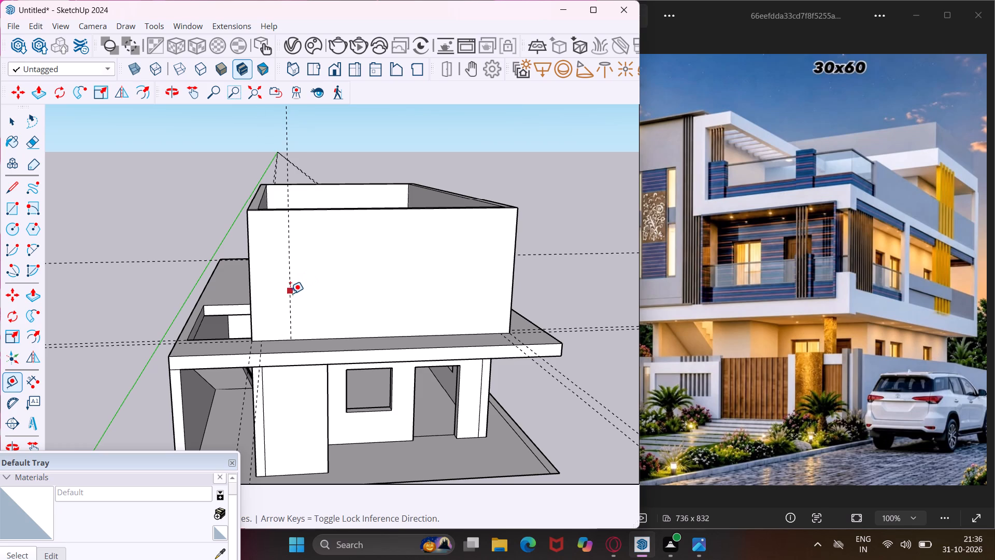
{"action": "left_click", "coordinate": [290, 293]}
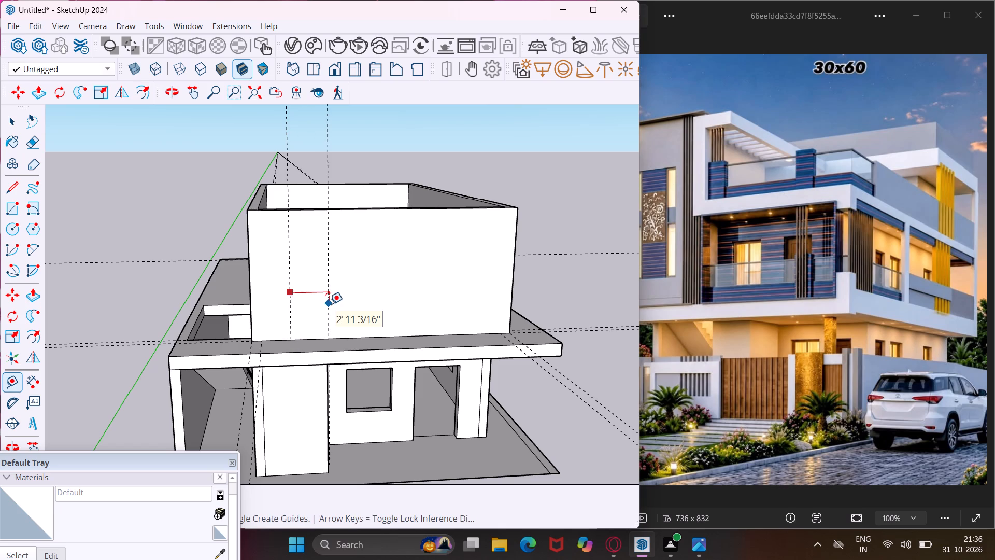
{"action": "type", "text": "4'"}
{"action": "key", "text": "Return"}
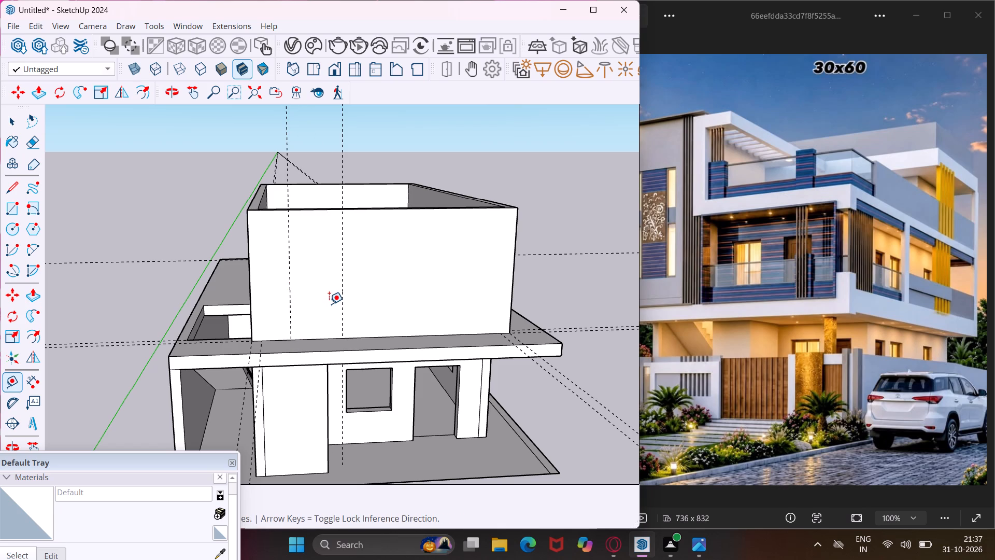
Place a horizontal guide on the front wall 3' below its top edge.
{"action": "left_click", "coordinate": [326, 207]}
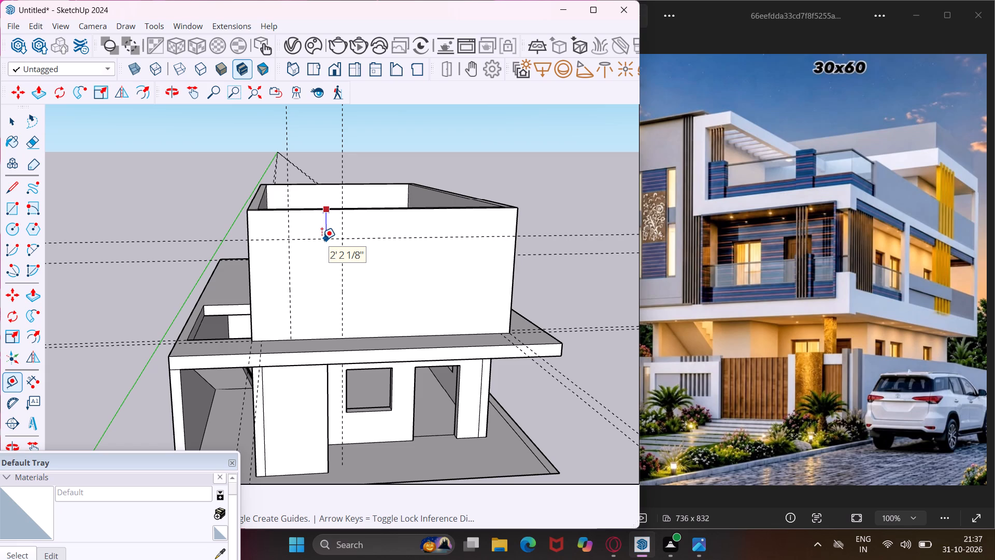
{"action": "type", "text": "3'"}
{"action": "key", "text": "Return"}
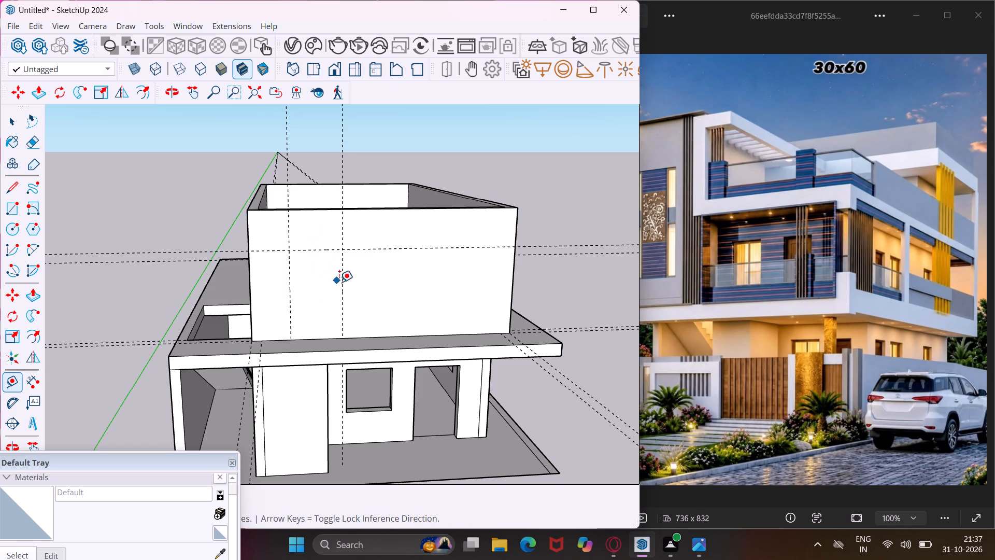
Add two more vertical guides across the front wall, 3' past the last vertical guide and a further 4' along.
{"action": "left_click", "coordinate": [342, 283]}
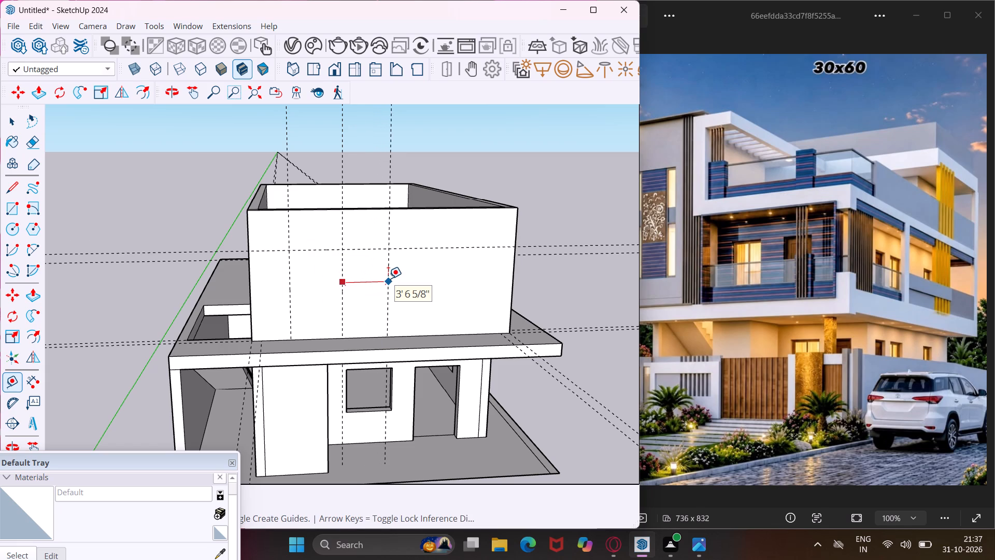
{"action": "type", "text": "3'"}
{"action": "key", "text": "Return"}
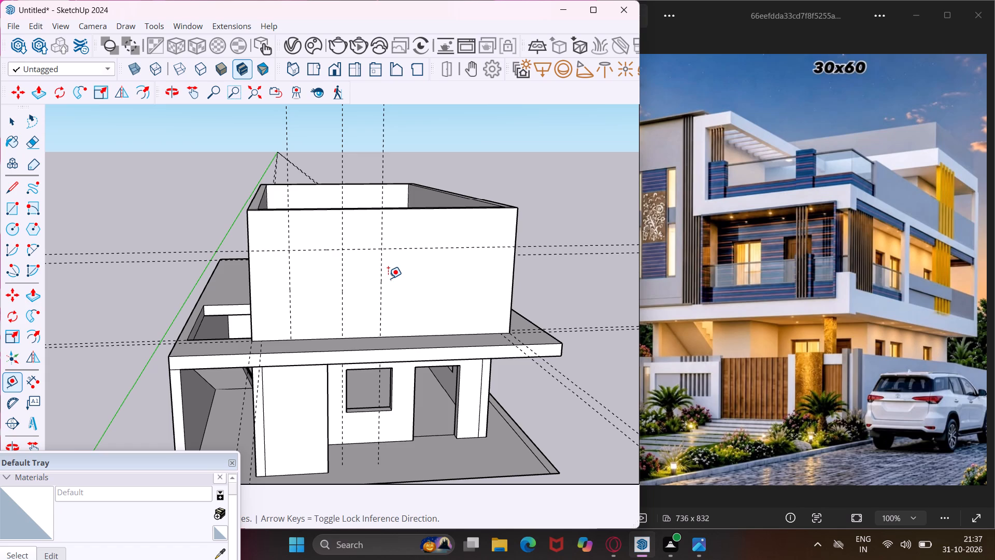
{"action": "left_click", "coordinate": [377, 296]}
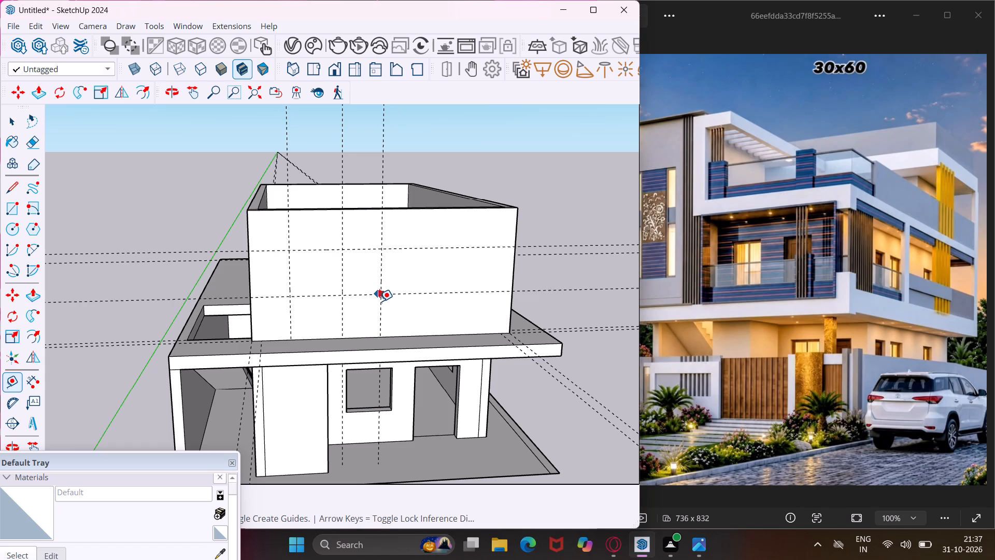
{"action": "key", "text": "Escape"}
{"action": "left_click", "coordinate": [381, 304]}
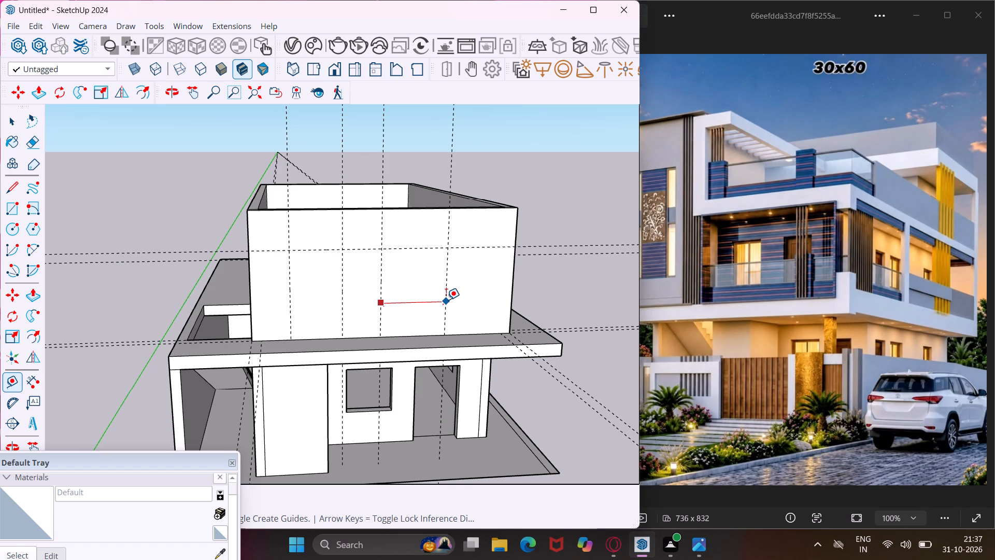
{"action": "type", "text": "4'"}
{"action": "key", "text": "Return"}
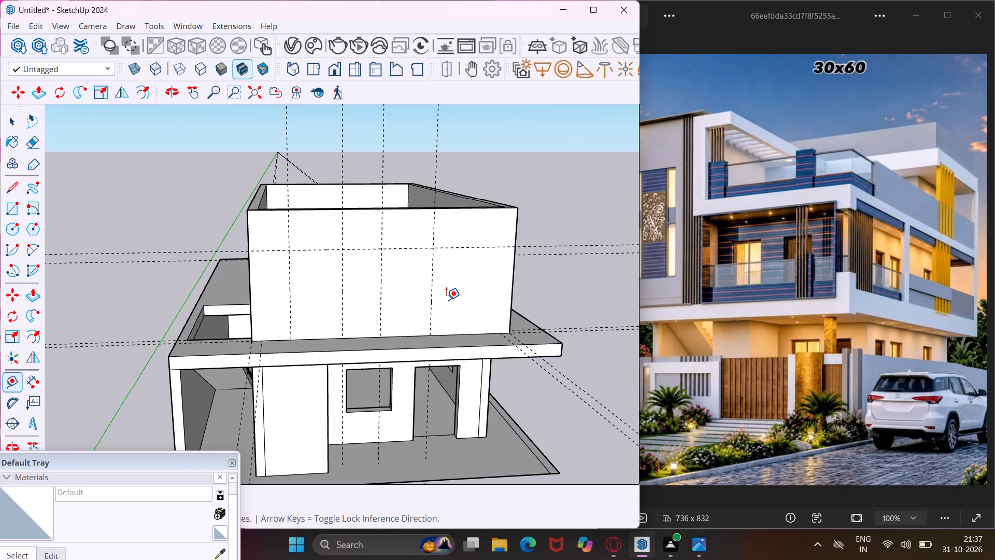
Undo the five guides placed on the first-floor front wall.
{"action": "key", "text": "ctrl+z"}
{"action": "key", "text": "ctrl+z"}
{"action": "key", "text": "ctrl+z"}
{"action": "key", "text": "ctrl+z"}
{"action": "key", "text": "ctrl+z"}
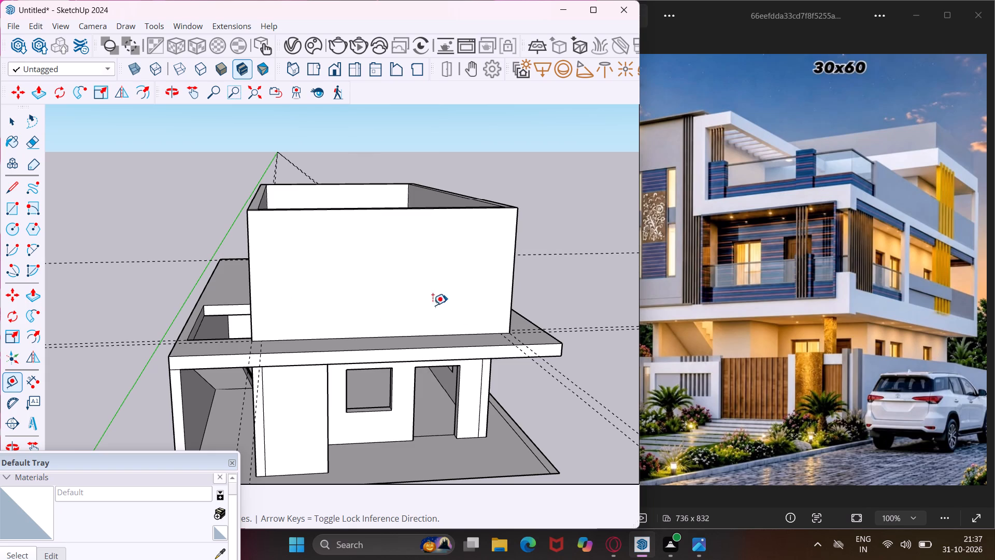
Place four vertical guides across the front wall from its stair-side edge, at successive offsets of 4', 4', 3' and 4'.
{"action": "left_click", "coordinate": [250, 291]}
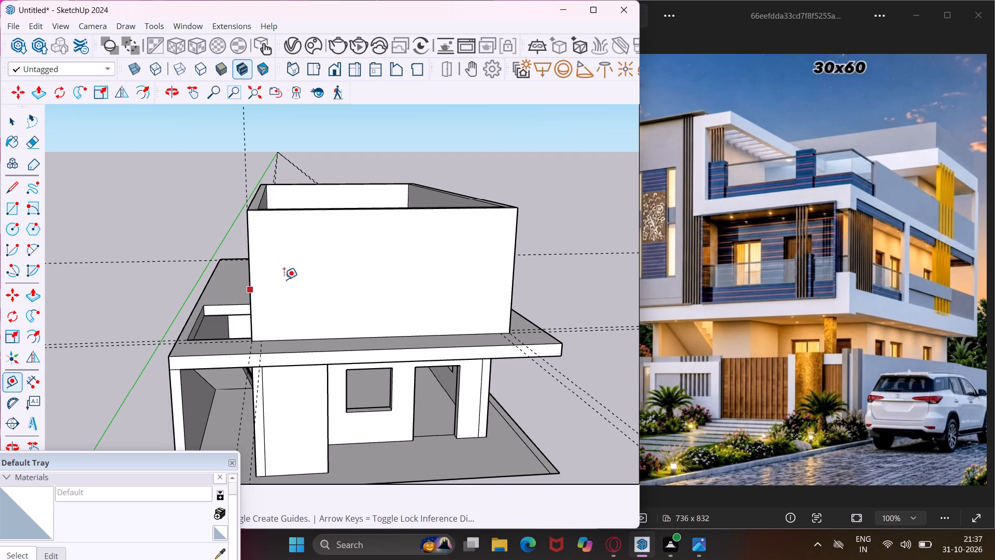
{"action": "type", "text": "4'"}
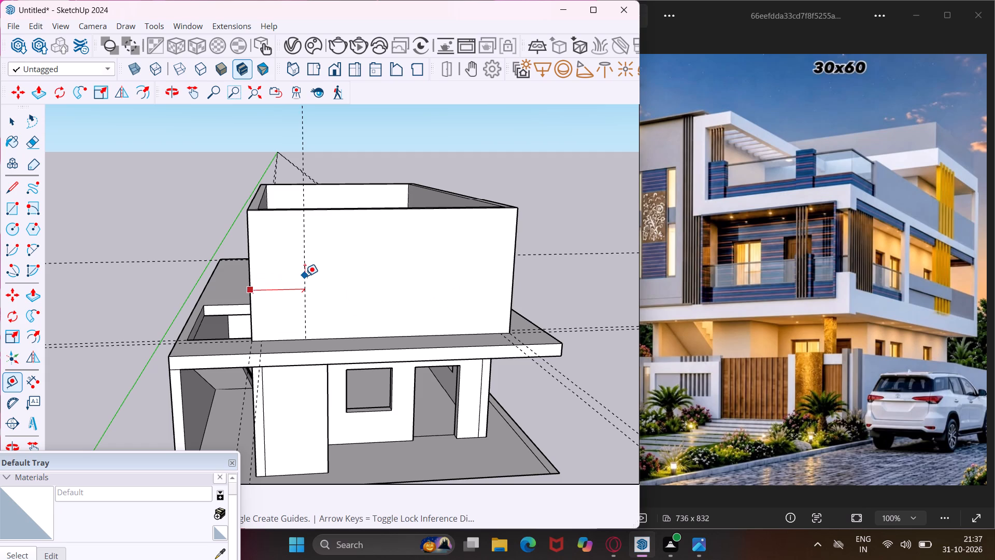
{"action": "key", "text": "Return"}
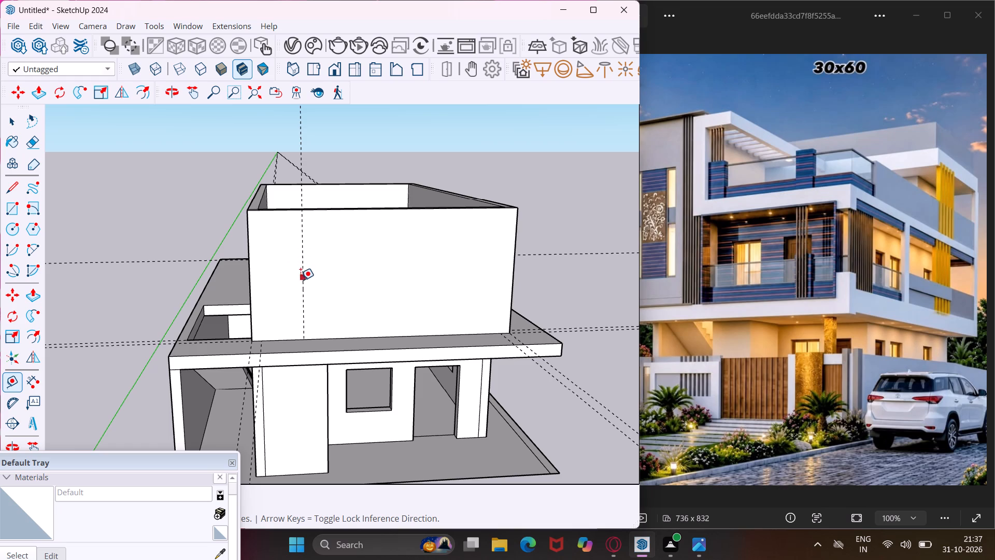
{"action": "left_click", "coordinate": [300, 286]}
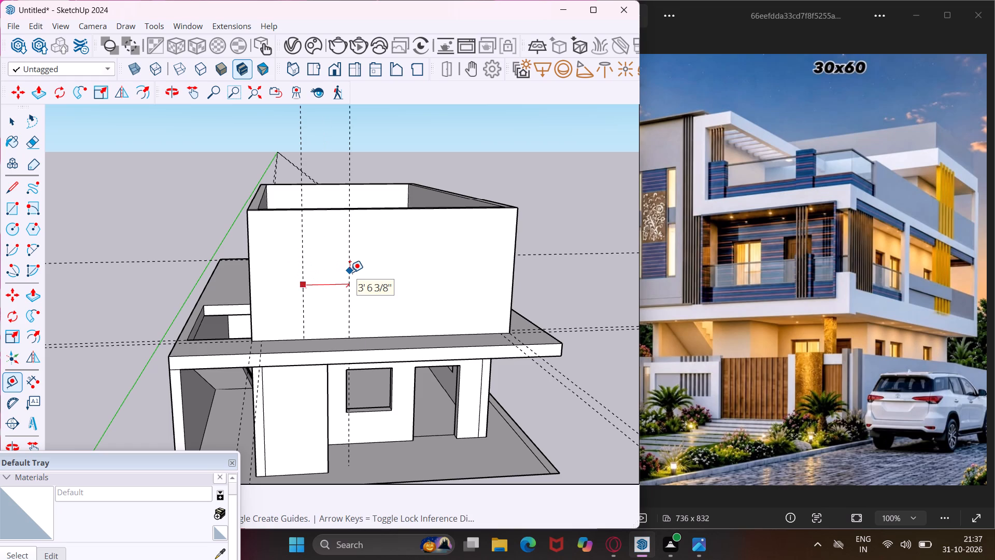
{"action": "type", "text": "4'"}
{"action": "key", "text": "Return"}
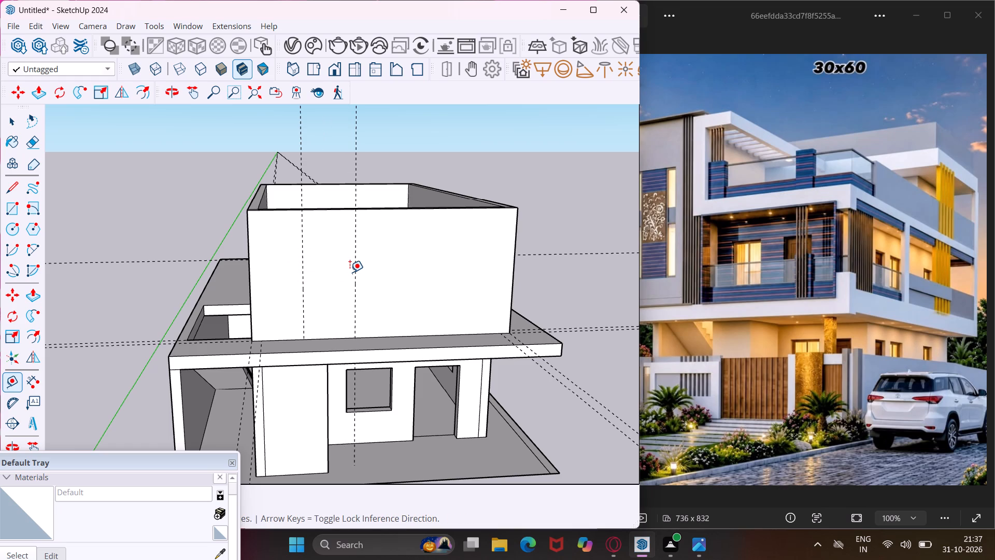
{"action": "left_click", "coordinate": [353, 288]}
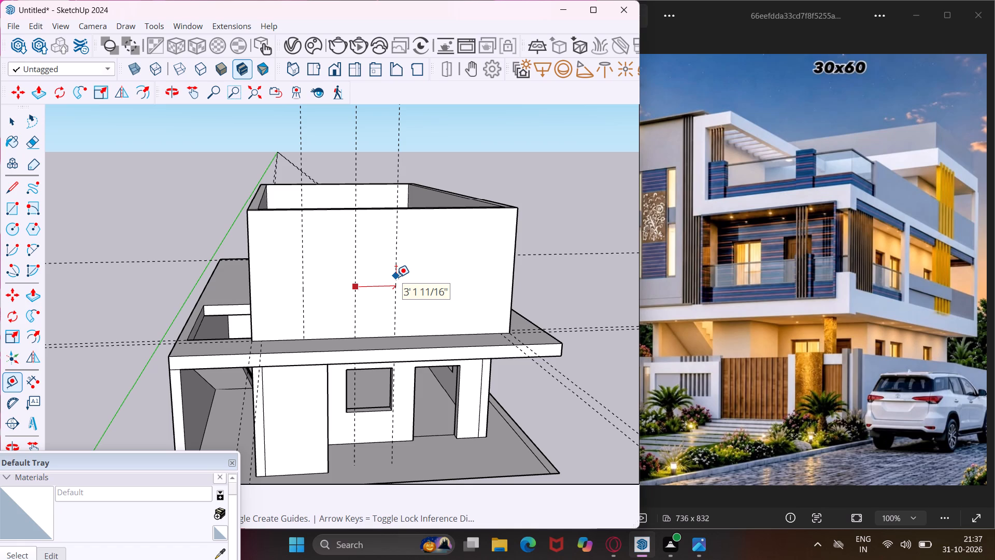
{"action": "type", "text": "3'"}
{"action": "key", "text": "Return"}
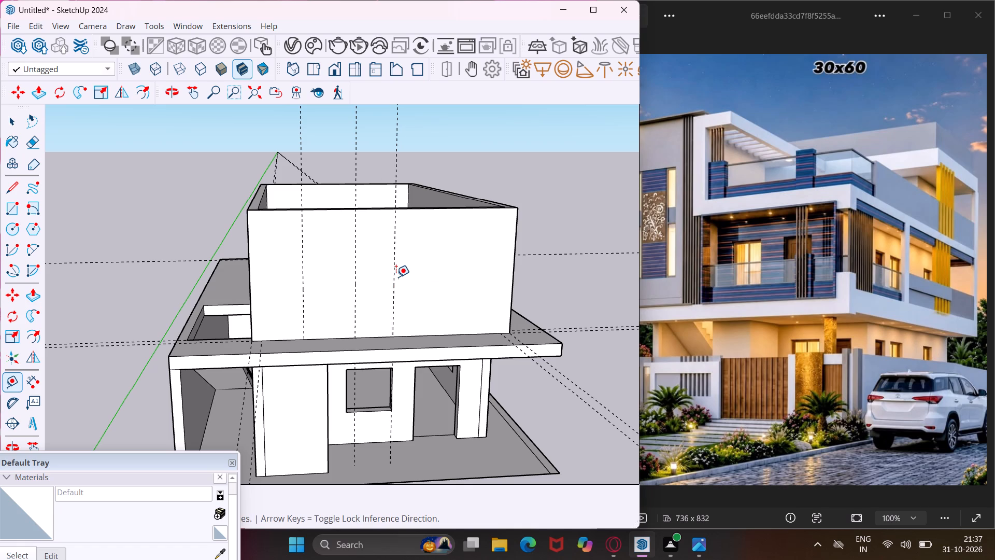
{"action": "left_click", "coordinate": [392, 311]}
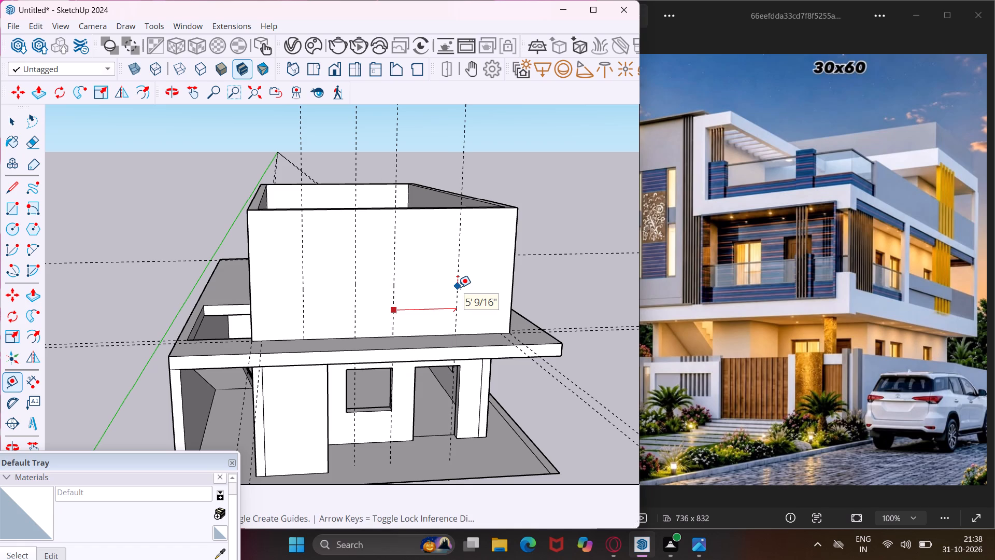
{"action": "type", "text": "4'"}
{"action": "key", "text": "Return"}
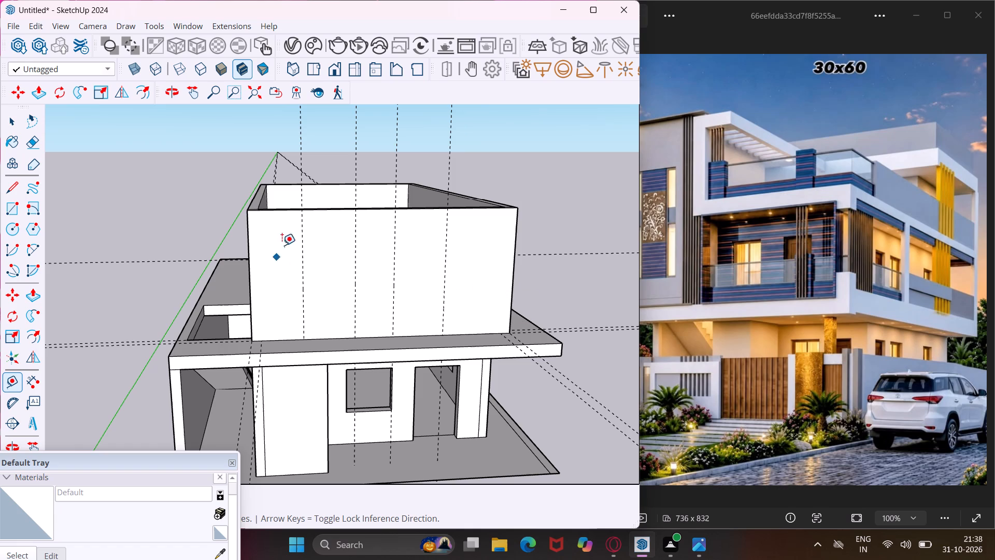
Place a horizontal guide 3' below the front wall's top edge and a vertical guide 1' past the last vertical guide.
{"action": "left_click", "coordinate": [319, 213]}
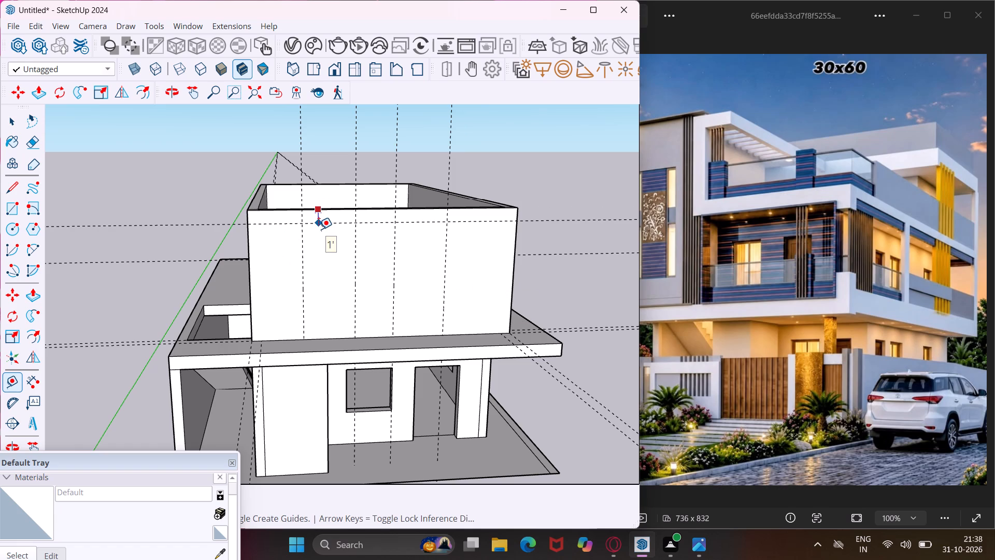
{"action": "type", "text": "3'"}
{"action": "key", "text": "Return"}
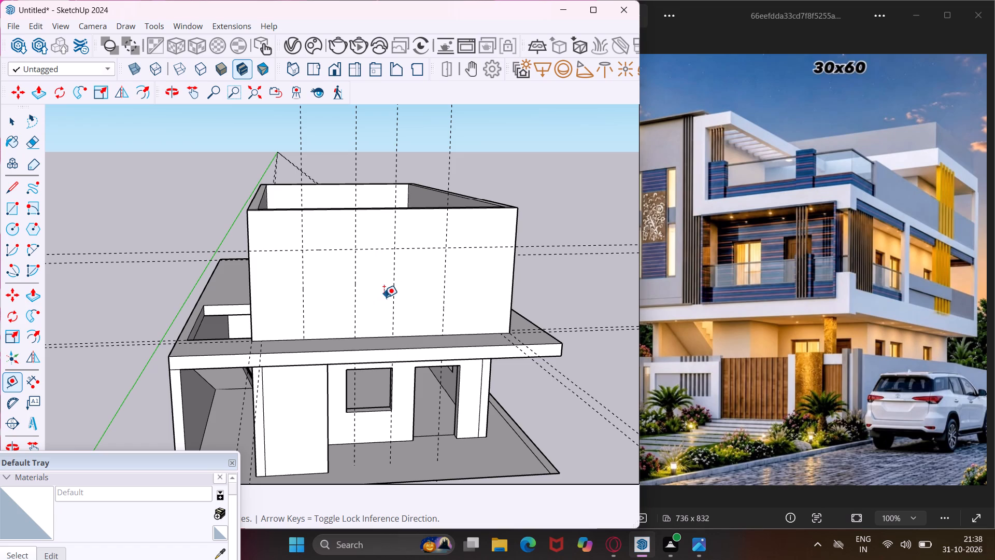
{"action": "left_click", "coordinate": [444, 295]}
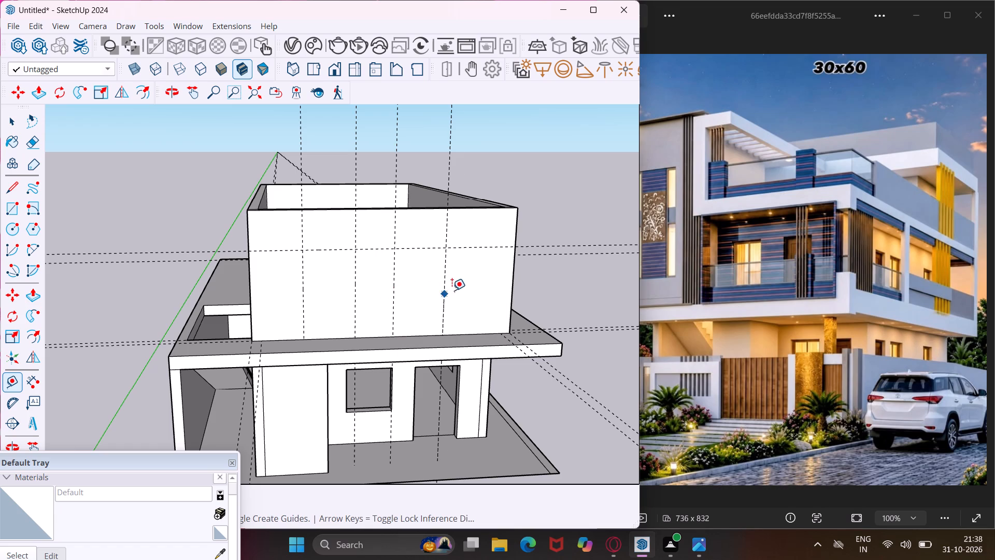
{"action": "type", "text": "1'"}
{"action": "key", "text": "Return"}
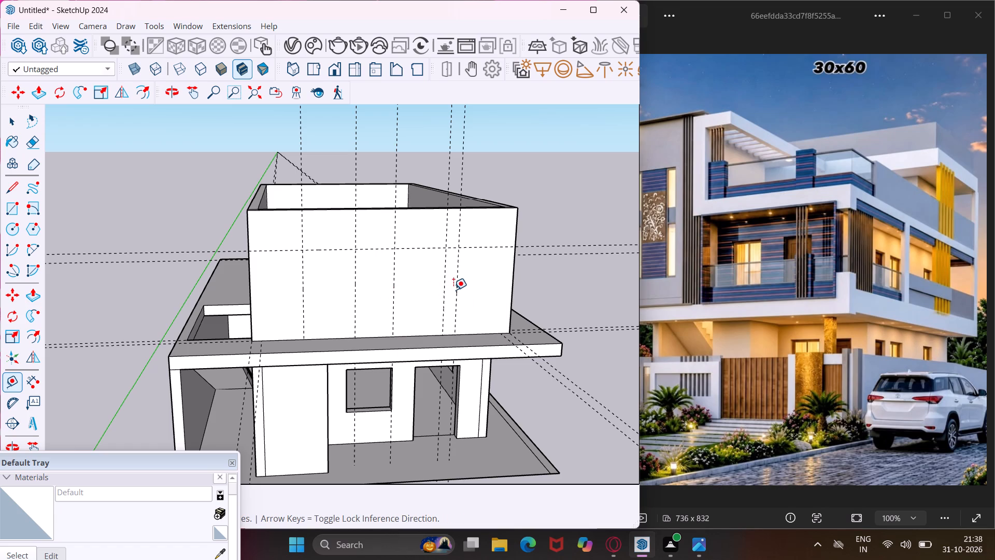
Draw two door rectangles on the front wall, from the horizontal guide down to the slab, between vertical guides one and two and guides three and five.
{"action": "left_click", "coordinate": [5, 216]}
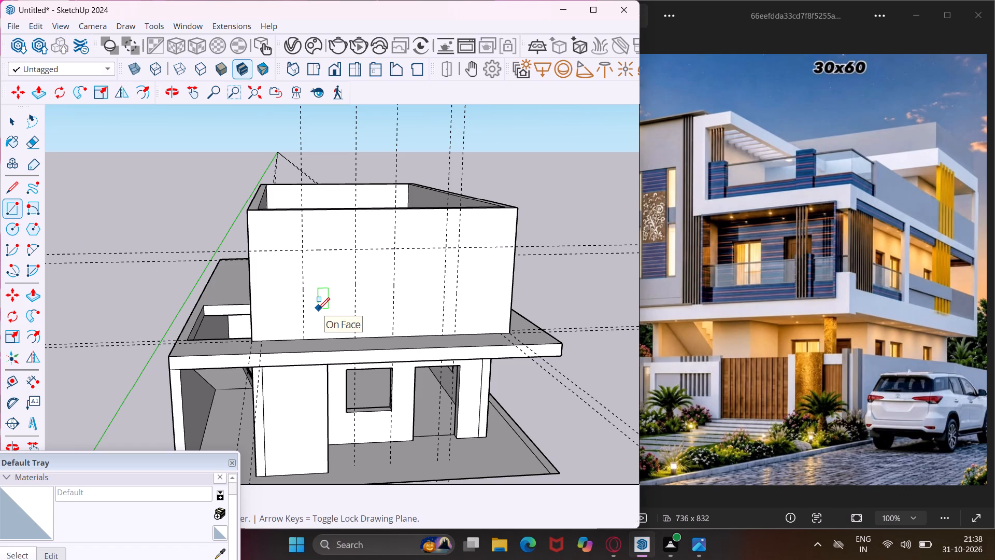
{"action": "middle_click_drag", "start_coordinate": [318, 309], "coordinate": [326, 343]}
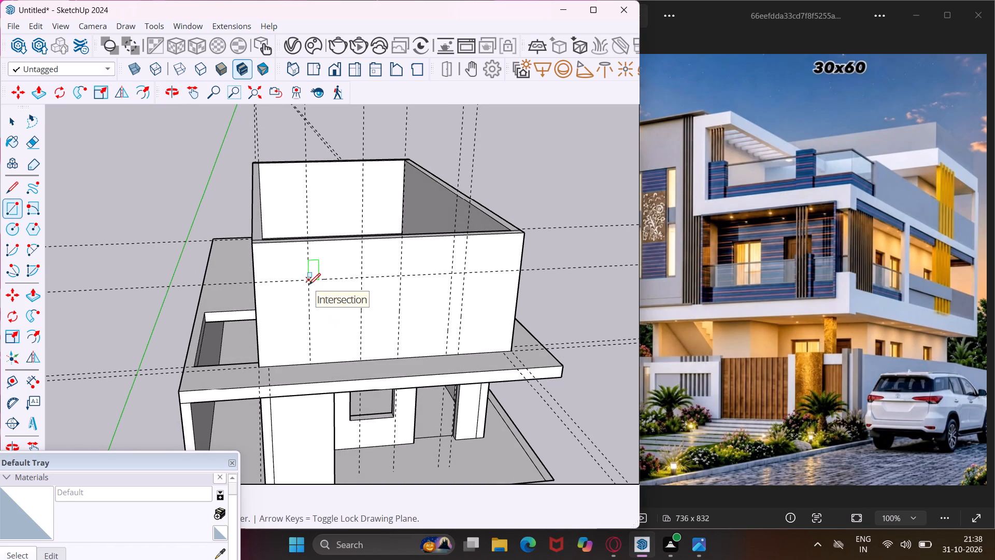
{"action": "left_click", "coordinate": [308, 282]}
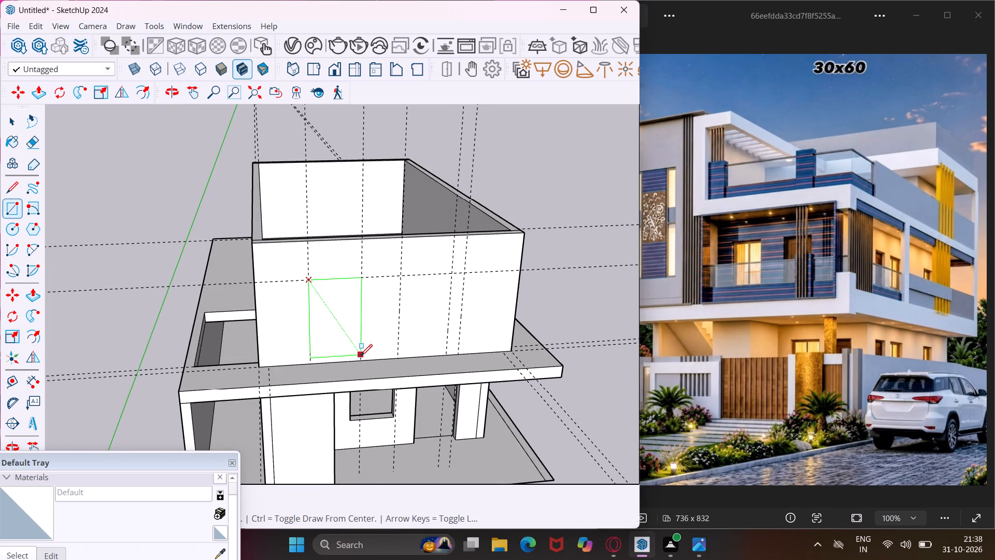
{"action": "left_click", "coordinate": [361, 360]}
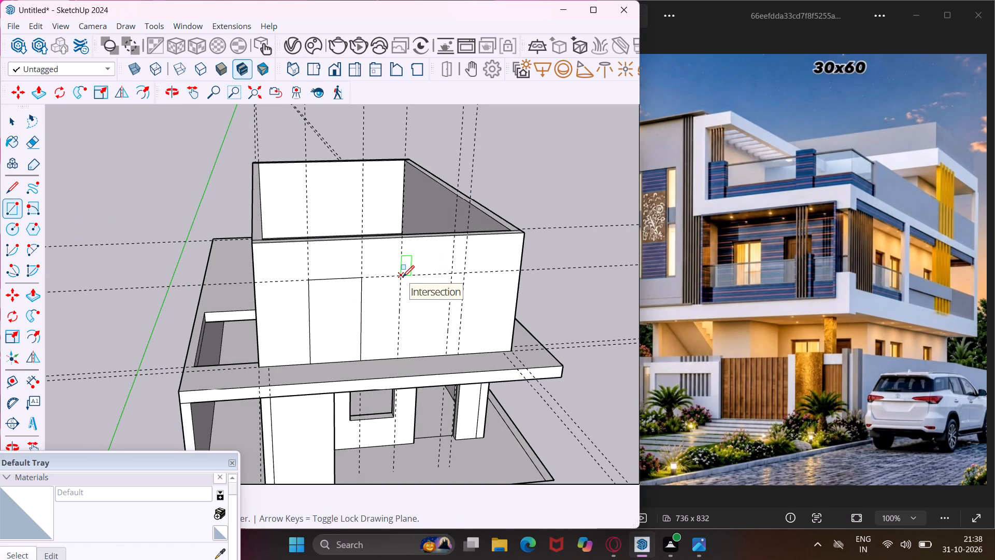
{"action": "left_click", "coordinate": [403, 277]}
{"action": "left_click", "coordinate": [457, 353]}
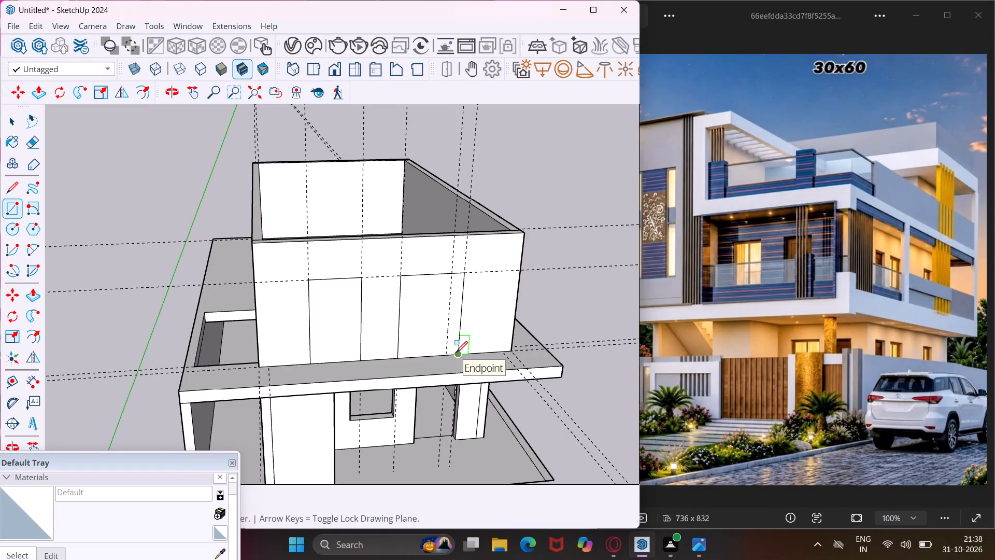
{"action": "key", "text": "Escape"}
{"action": "key", "text": "space"}
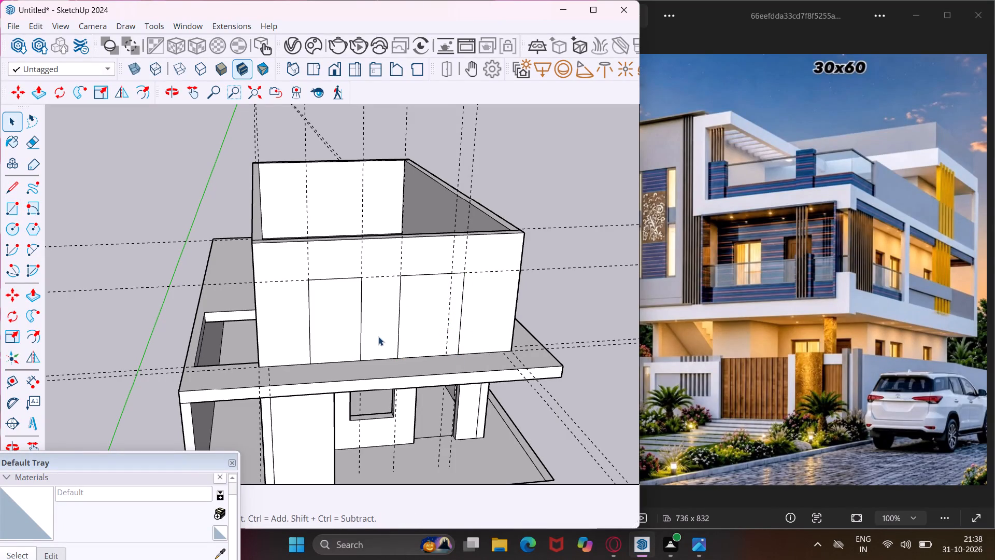
Push both door rectangles 9" through the first-floor front wall to cut the openings.
{"action": "scroll", "coordinate": [349, 314], "scroll_direction": "up", "scroll_amount": 3}
{"action": "left_click", "coordinate": [349, 314]}
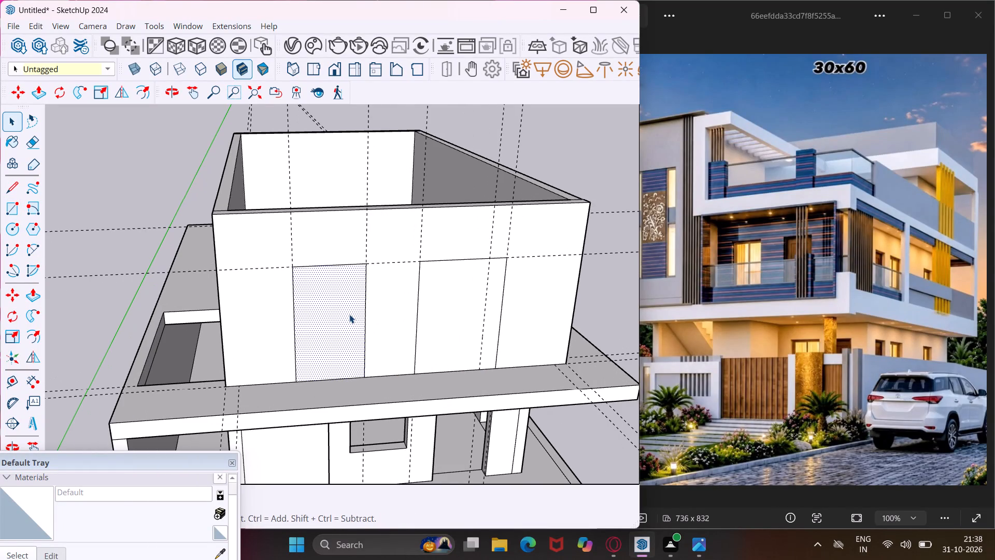
{"action": "key", "text": "p"}
{"action": "left_click", "coordinate": [349, 314]}
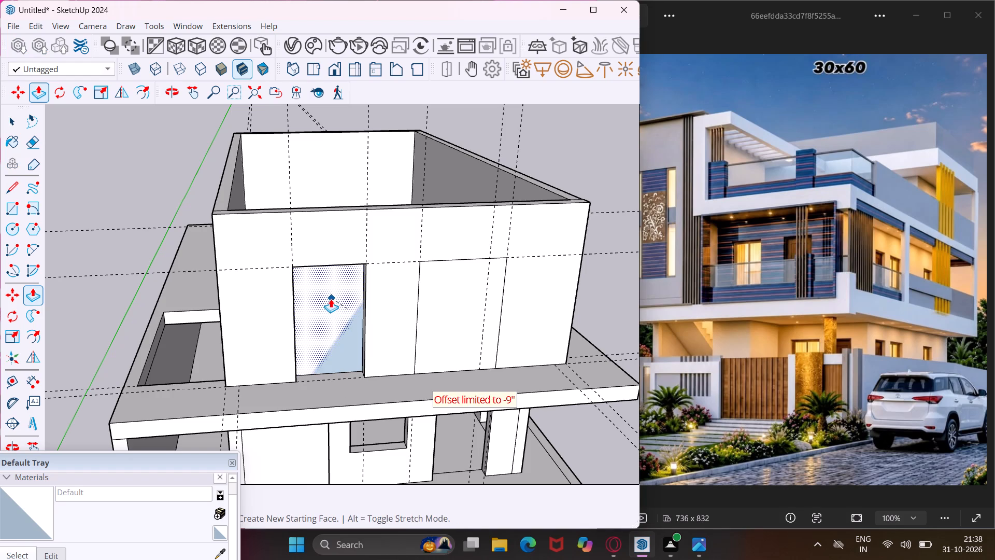
{"action": "left_click", "coordinate": [331, 299]}
{"action": "left_click", "coordinate": [458, 291]}
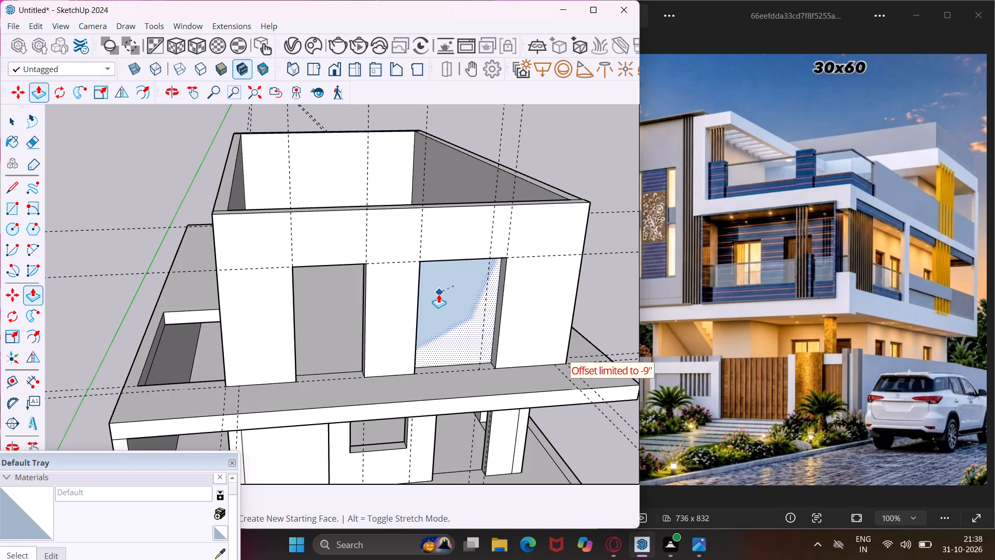
{"action": "left_click", "coordinate": [438, 294]}
{"action": "key", "text": "Escape"}
{"action": "key", "text": "space"}
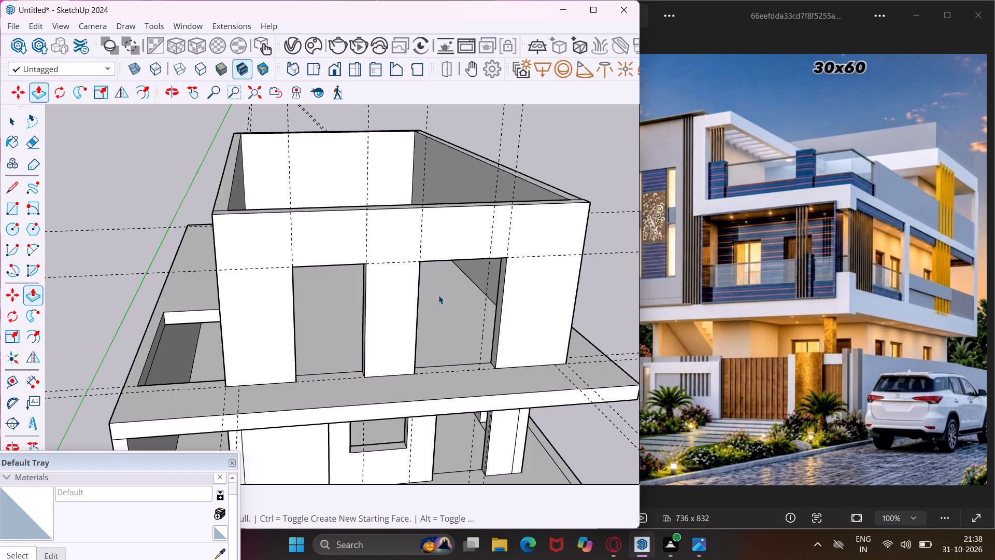
Place two vertical guides on the first-floor long side wall, about 10' from its front-end edge line and a further 5' along.
{"action": "middle_click_drag", "start_coordinate": [585, 280], "coordinate": [229, 314]}
{"action": "scroll", "coordinate": [534, 291], "scroll_direction": "up", "scroll_amount": 1}
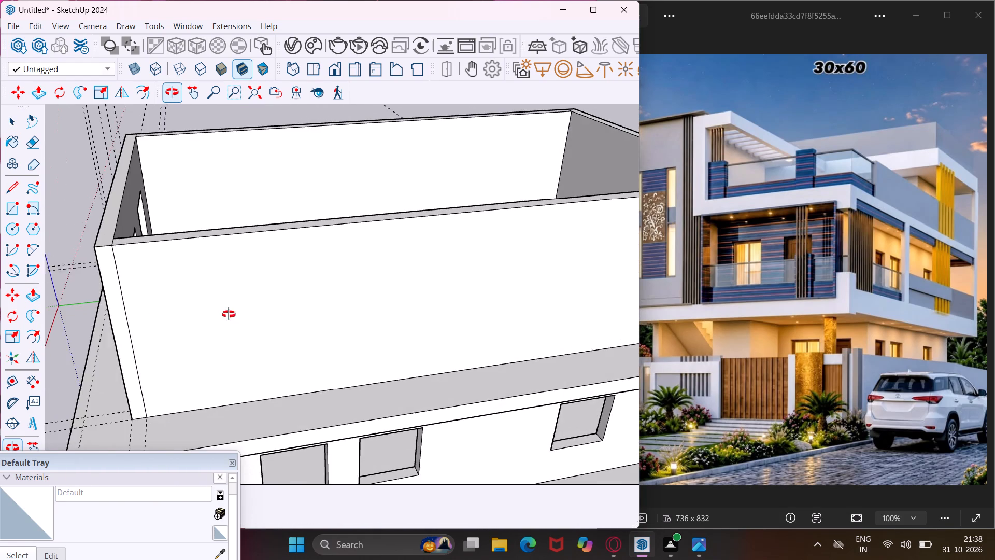
{"action": "middle_click_drag", "start_coordinate": [229, 314], "coordinate": [228, 314]}
{"action": "scroll", "coordinate": [266, 333], "scroll_direction": "down", "scroll_amount": 4}
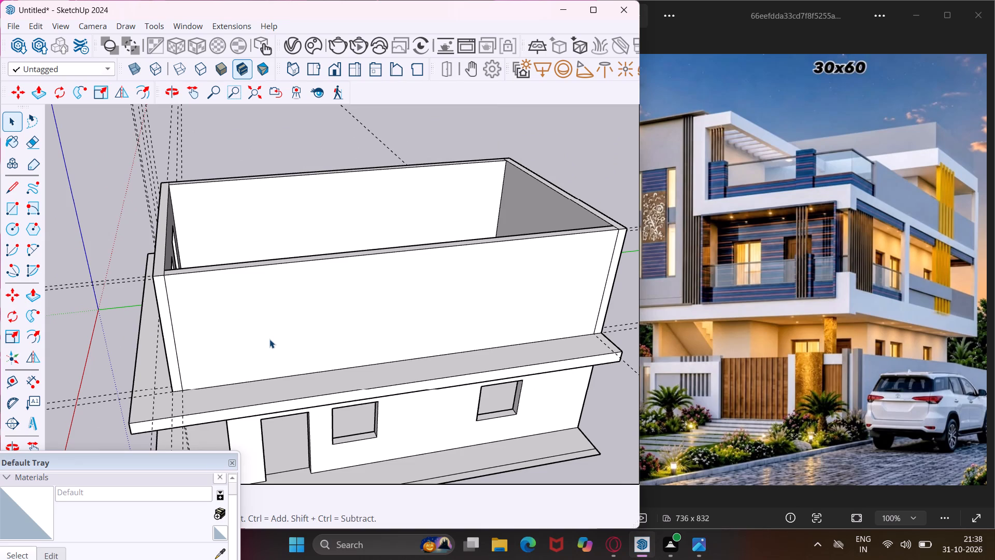
{"action": "scroll", "coordinate": [274, 298], "scroll_direction": "down", "scroll_amount": 2}
{"action": "middle_click_drag", "start_coordinate": [280, 295], "coordinate": [264, 272]}
{"action": "scroll", "coordinate": [258, 272], "scroll_direction": "up", "scroll_amount": 1}
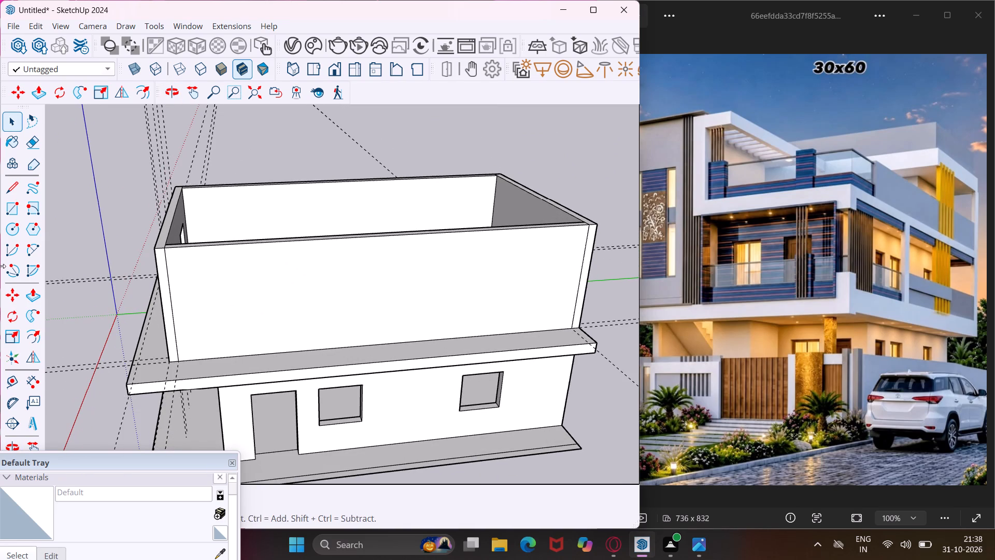
{"action": "left_click", "coordinate": [16, 381]}
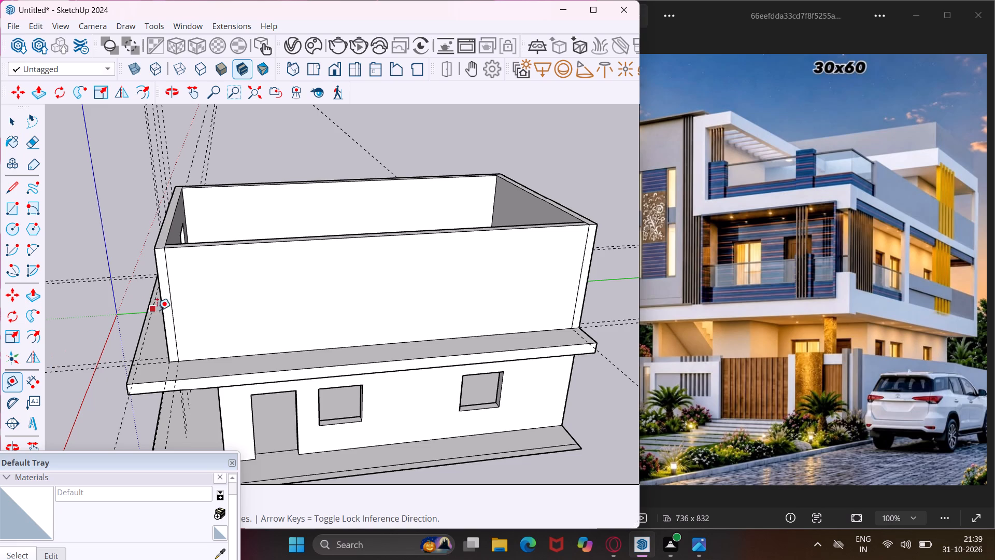
{"action": "left_click", "coordinate": [169, 304]}
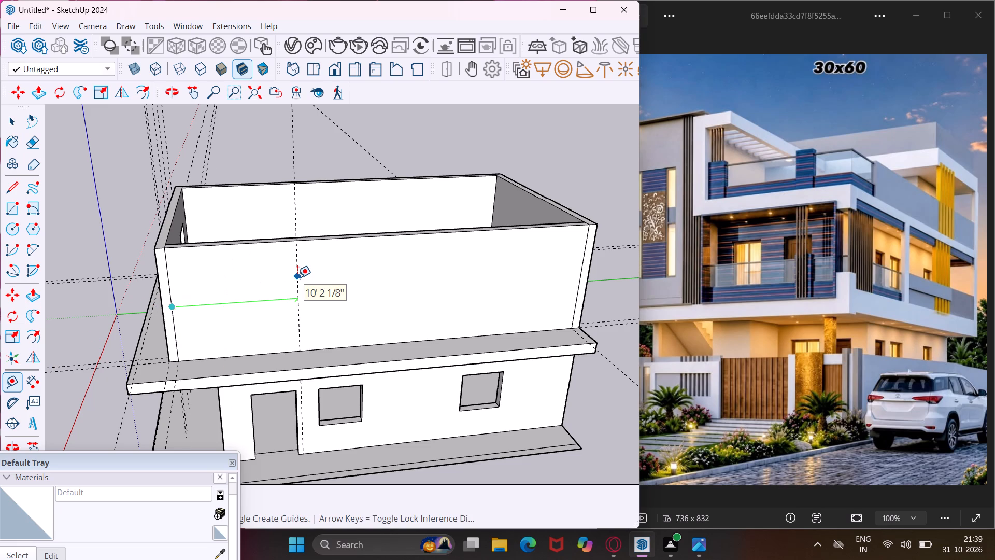
{"action": "left_click", "coordinate": [303, 276]}
{"action": "left_click", "coordinate": [305, 286]}
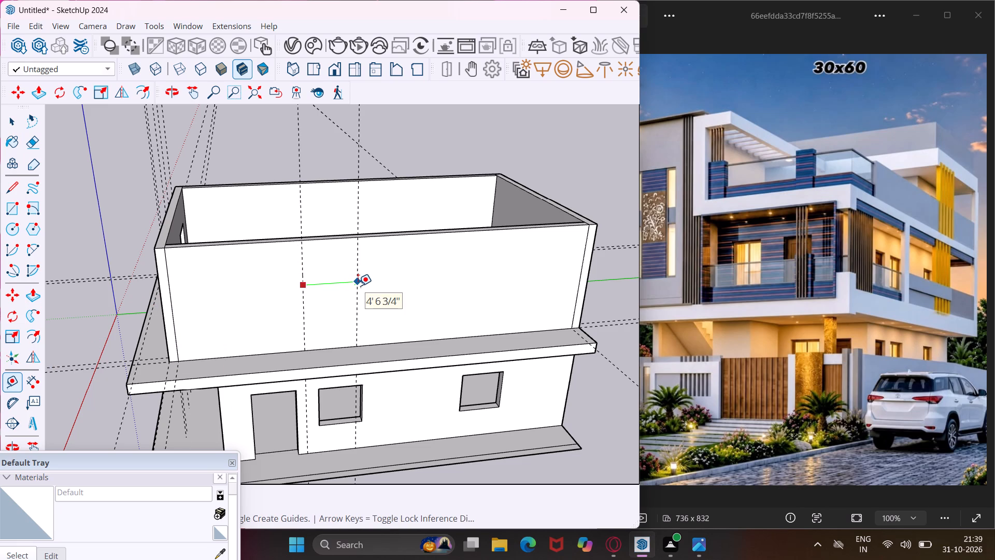
{"action": "key", "text": "4"}
{"action": "key", "text": "BackSpace"}
{"action": "type", "text": "5'"}
{"action": "key", "text": "Return"}
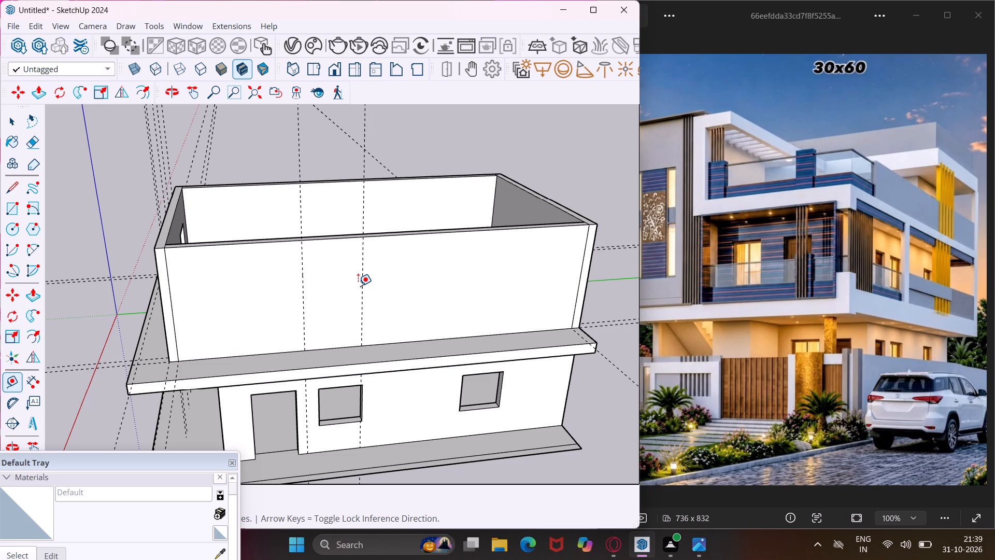
Place a horizontal guide on the first-floor side wall 3' below its top edge.
{"action": "left_click", "coordinate": [339, 242]}
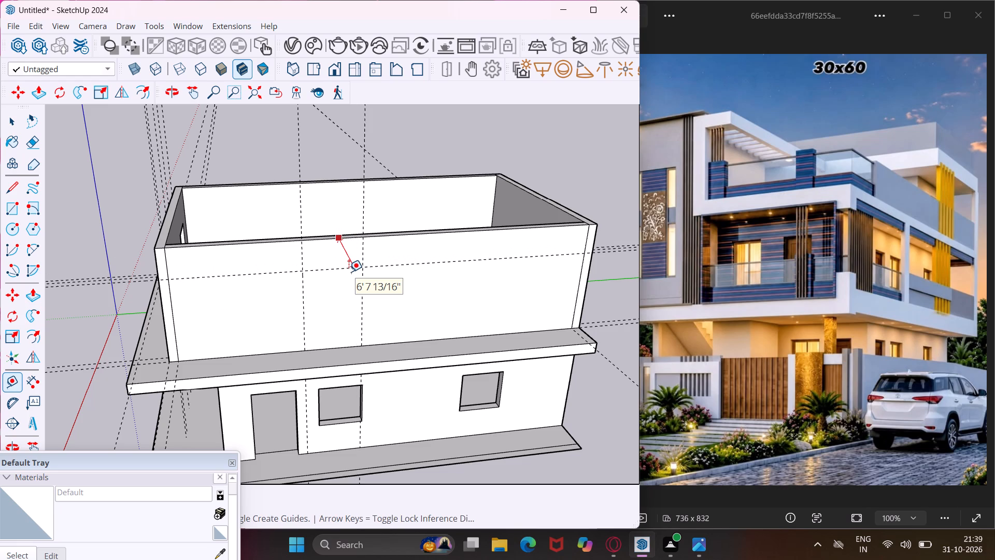
{"action": "scroll", "coordinate": [339, 279], "scroll_direction": "up", "scroll_amount": 1}
{"action": "middle_click_drag", "start_coordinate": [339, 279], "coordinate": [359, 172]}
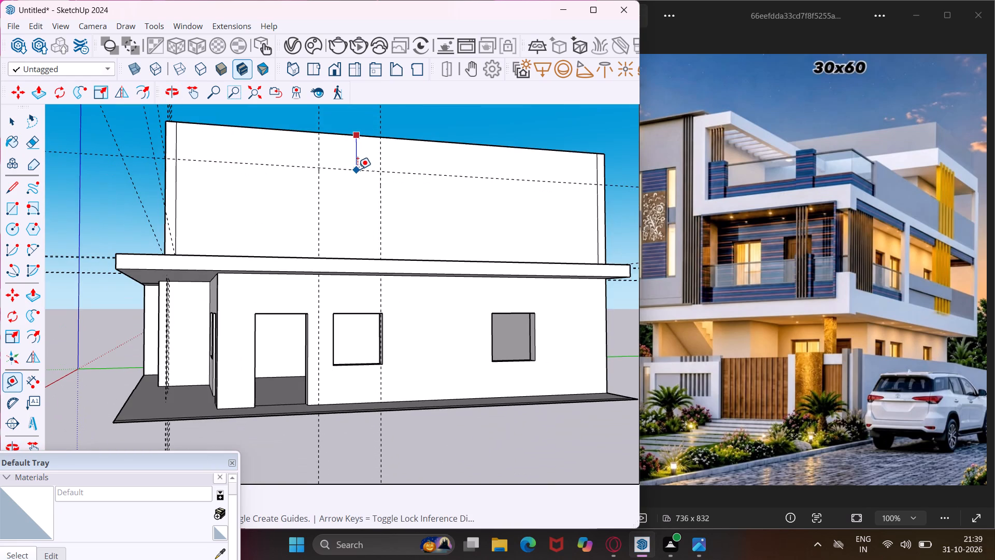
{"action": "type", "text": "3'"}
{"action": "key", "text": "Return"}
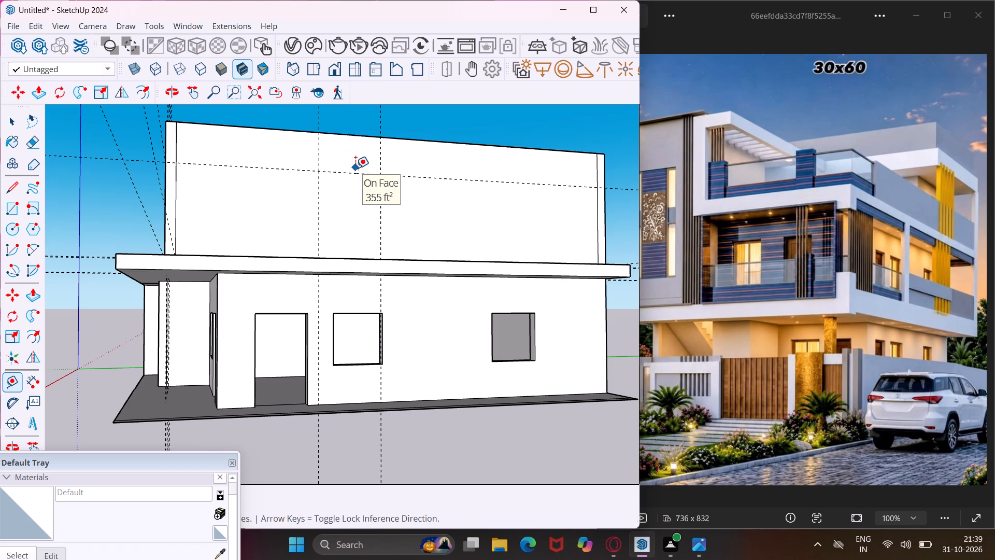
Add two more vertical guides along the side wall, 3' past the last vertical guide and a further 4' along.
{"action": "scroll", "coordinate": [321, 182], "scroll_direction": "down", "scroll_amount": 3}
{"action": "middle_click_drag", "start_coordinate": [306, 185], "coordinate": [288, 237]}
{"action": "scroll", "coordinate": [351, 221], "scroll_direction": "up", "scroll_amount": 4}
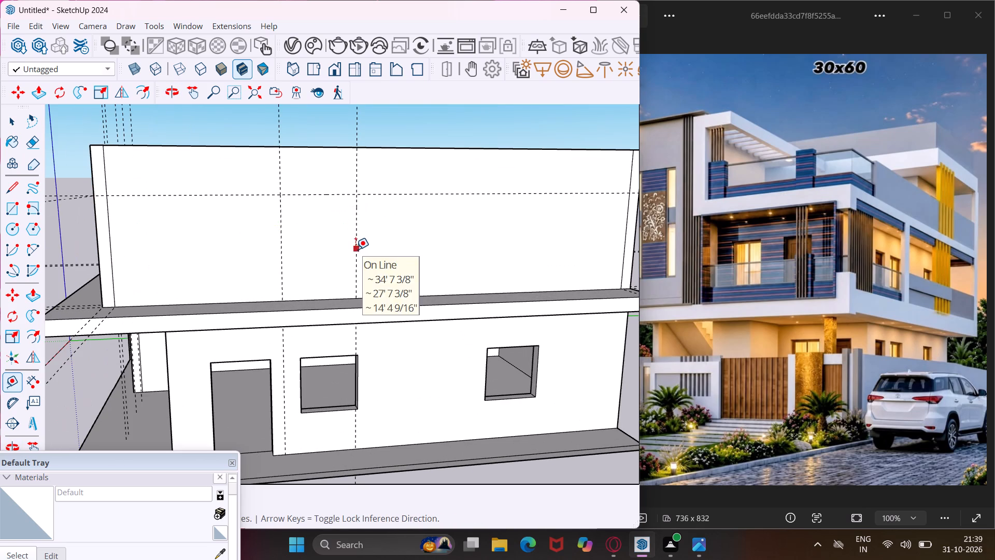
{"action": "left_click", "coordinate": [356, 249]}
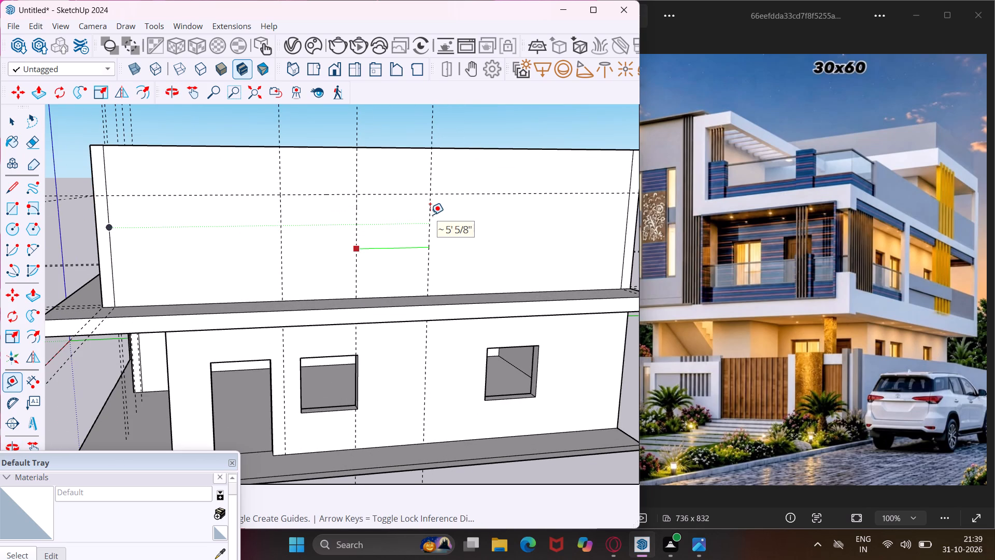
{"action": "type", "text": "3'"}
{"action": "key", "text": "Return"}
{"action": "scroll", "coordinate": [430, 215], "scroll_direction": "up", "scroll_amount": 1}
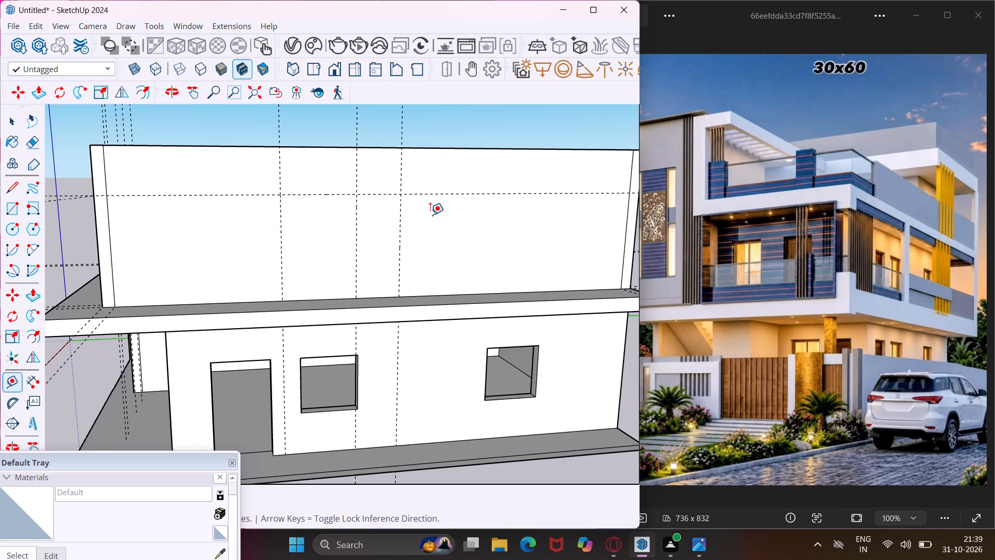
{"action": "scroll", "coordinate": [396, 228], "scroll_direction": "down", "scroll_amount": 3}
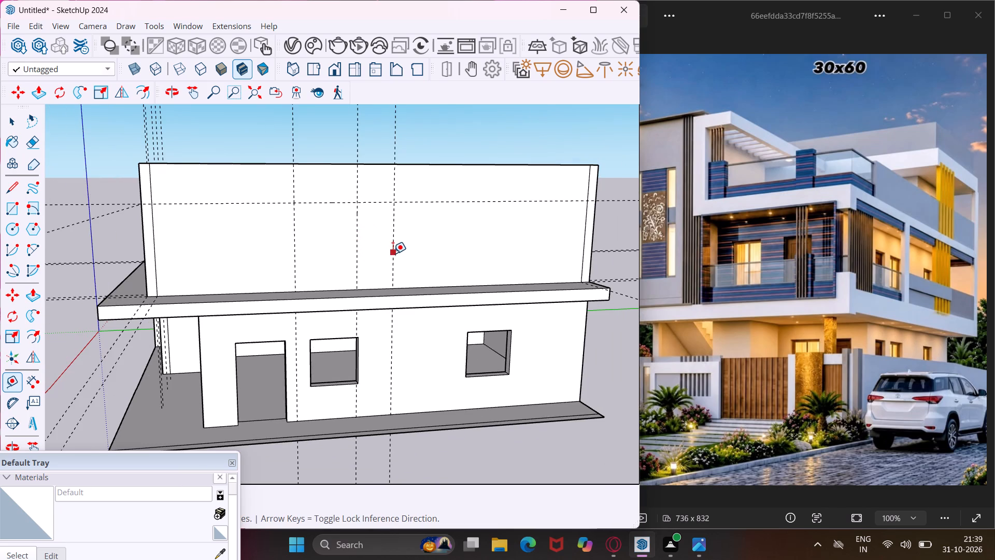
{"action": "left_click", "coordinate": [393, 254]}
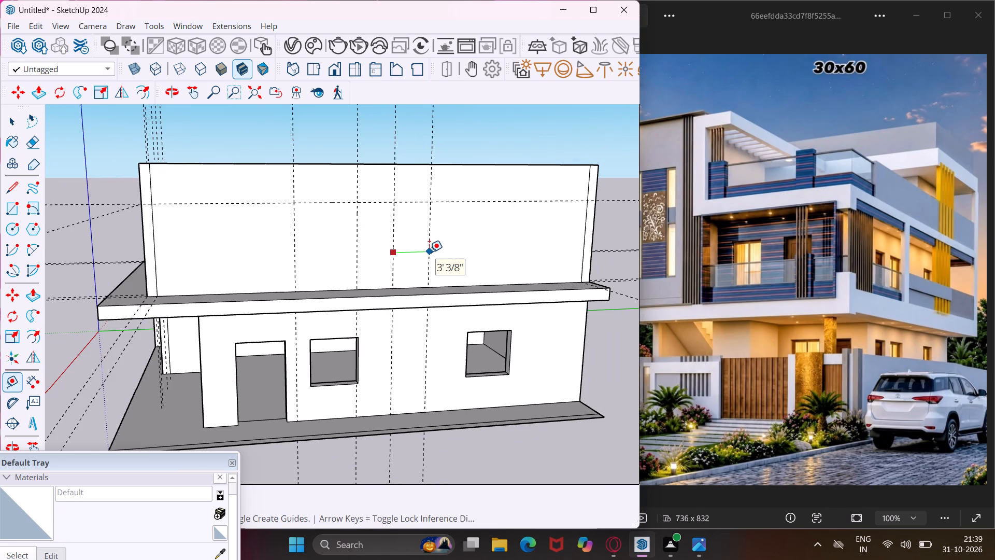
{"action": "type", "text": "4'"}
{"action": "key", "text": "Return"}
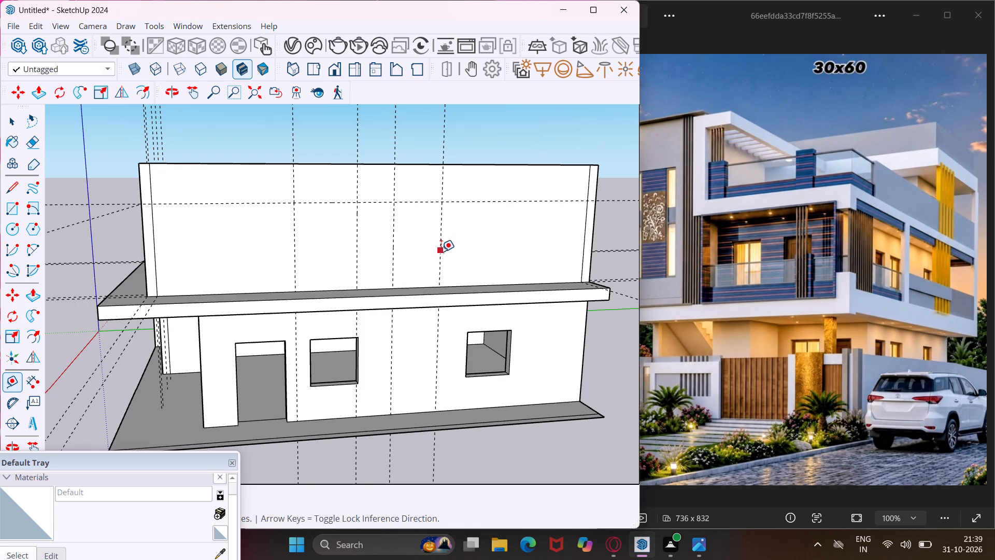
Add two vertical guides toward the side wall's rear end, about 5 1/2' past the last guide and a further 4' along.
{"action": "left_click", "coordinate": [442, 251]}
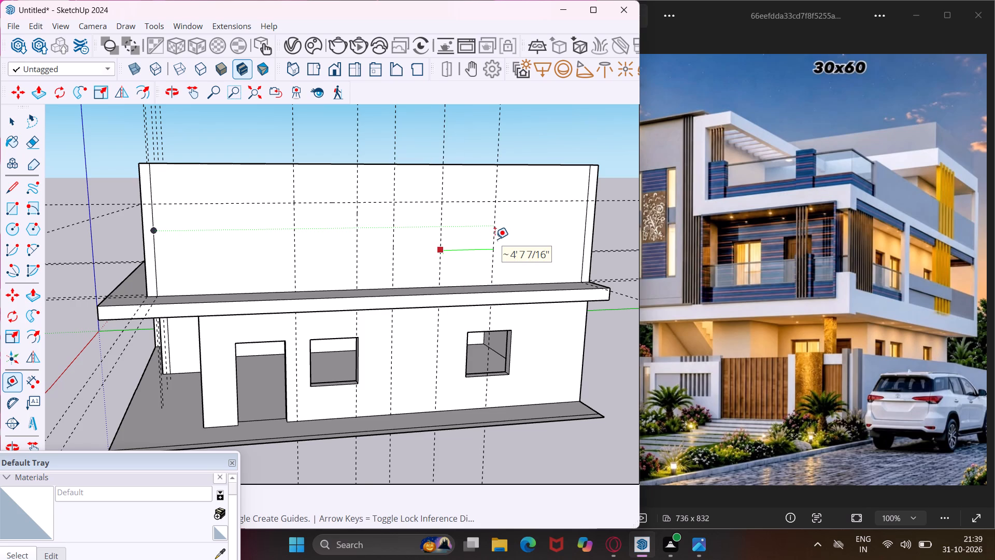
{"action": "left_click", "coordinate": [504, 236]}
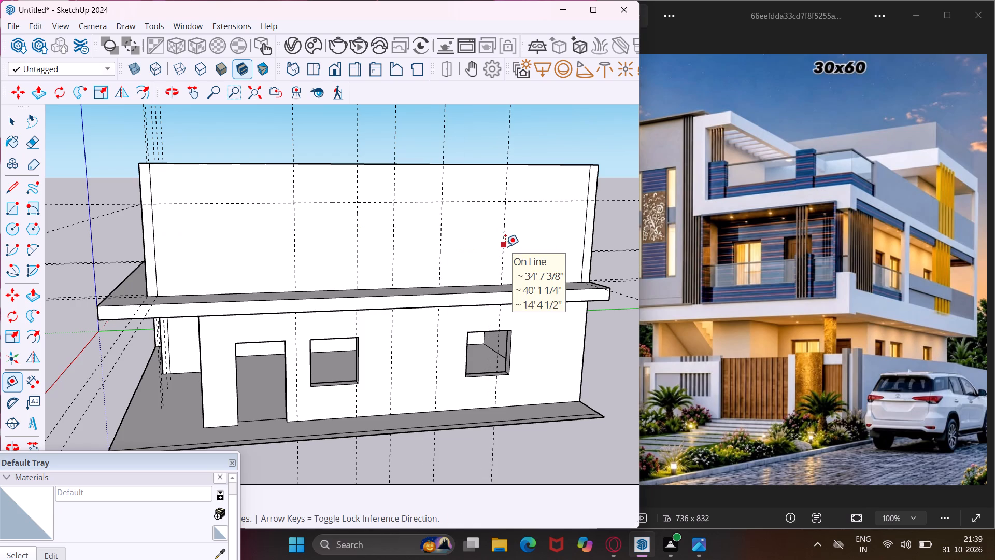
{"action": "scroll", "coordinate": [505, 242], "scroll_direction": "up", "scroll_amount": 2}
{"action": "left_click", "coordinate": [505, 241]}
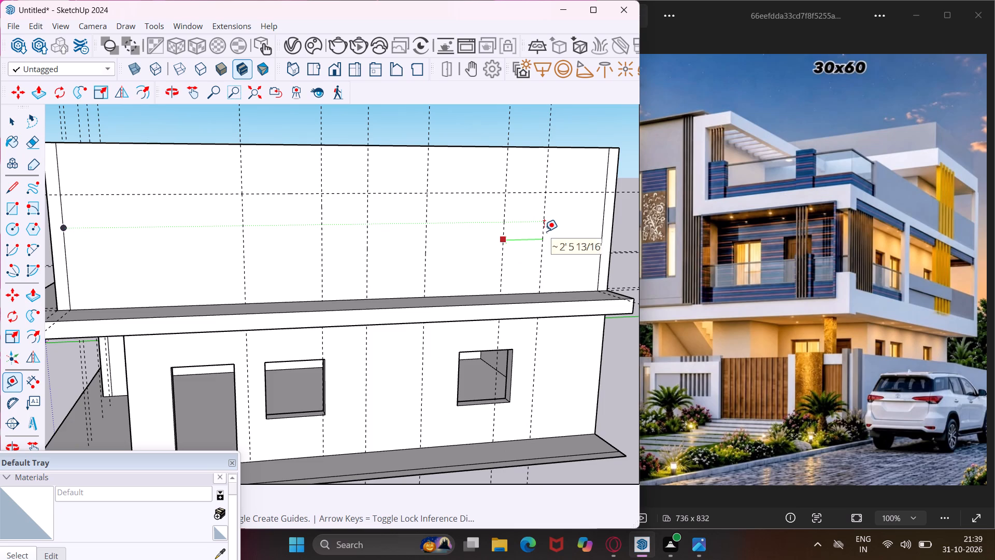
{"action": "type", "text": "4'"}
{"action": "key", "text": "Return"}
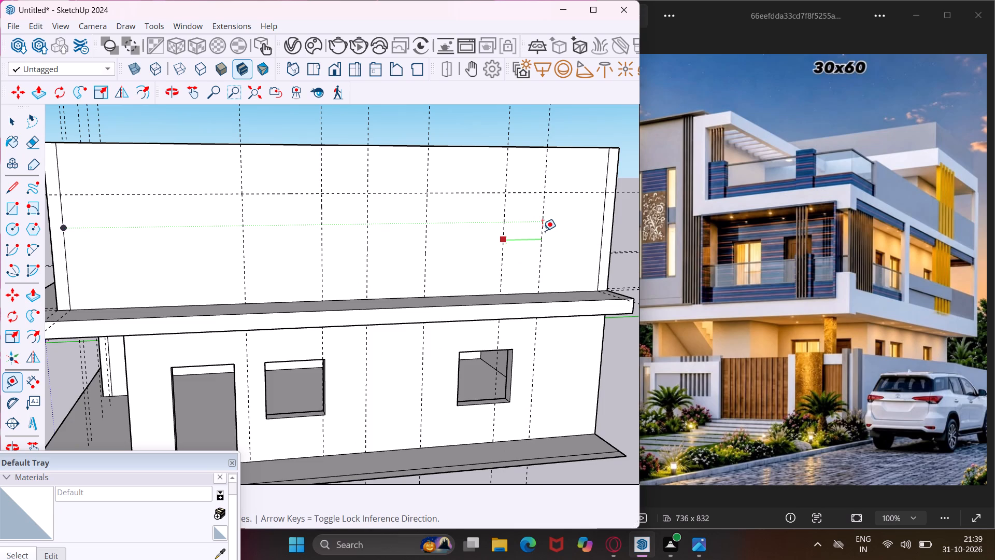
Place vertical guides on the first-floor side wall 2' toward the front from each of the two guides of the front opening.
{"action": "scroll", "coordinate": [361, 232], "scroll_direction": "down", "scroll_amount": 1}
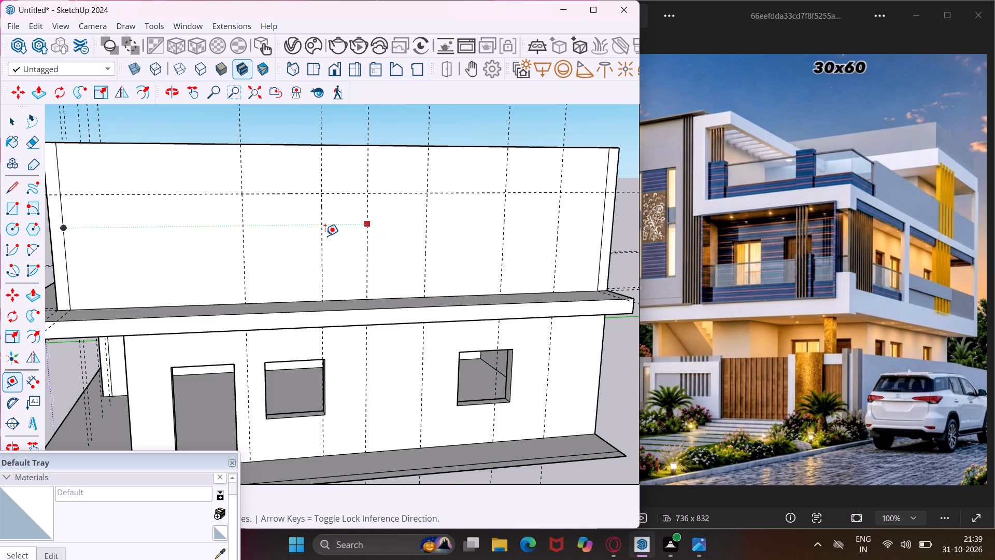
{"action": "scroll", "coordinate": [325, 236], "scroll_direction": "down", "scroll_amount": 3}
{"action": "scroll", "coordinate": [266, 248], "scroll_direction": "up", "scroll_amount": 3}
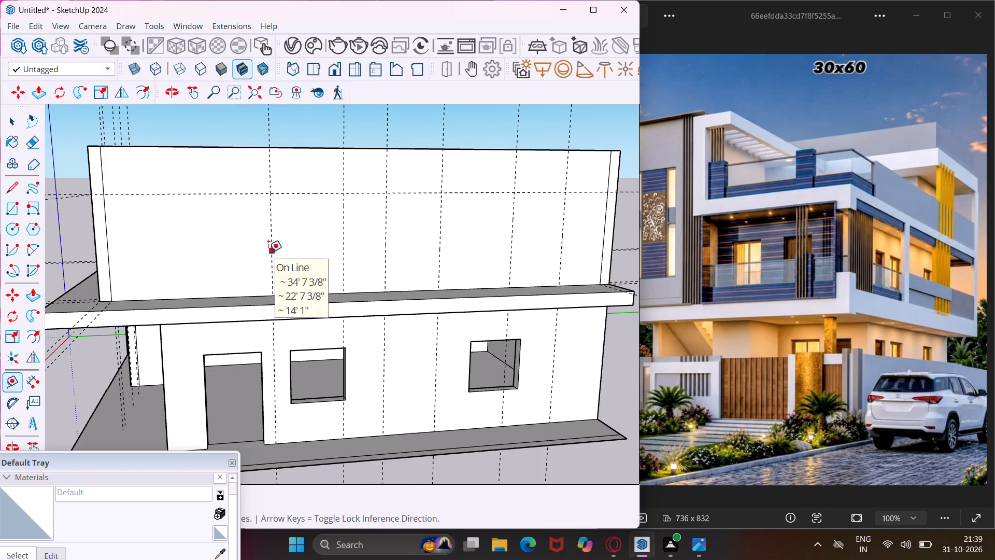
{"action": "left_click", "coordinate": [268, 252]}
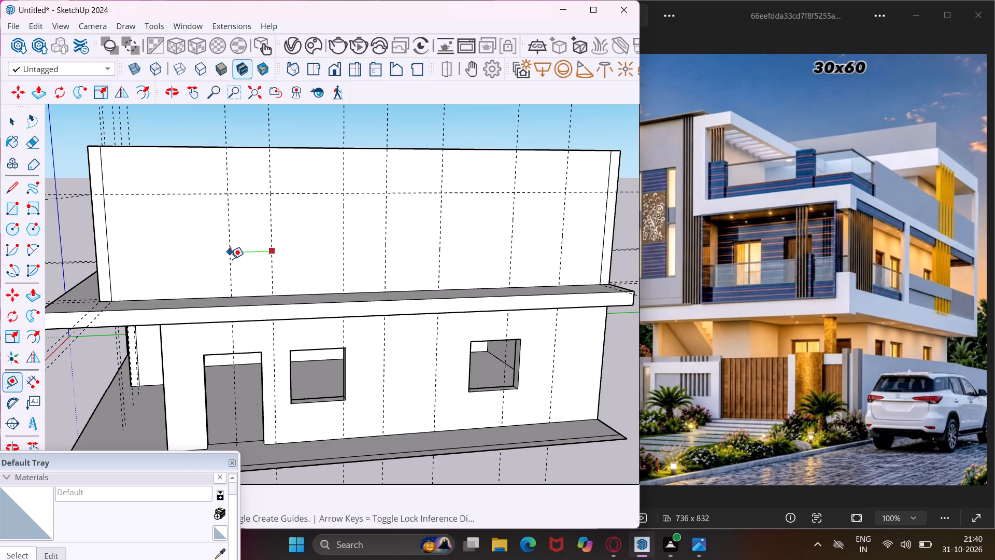
{"action": "type", "text": "2'"}
{"action": "key", "text": "Return"}
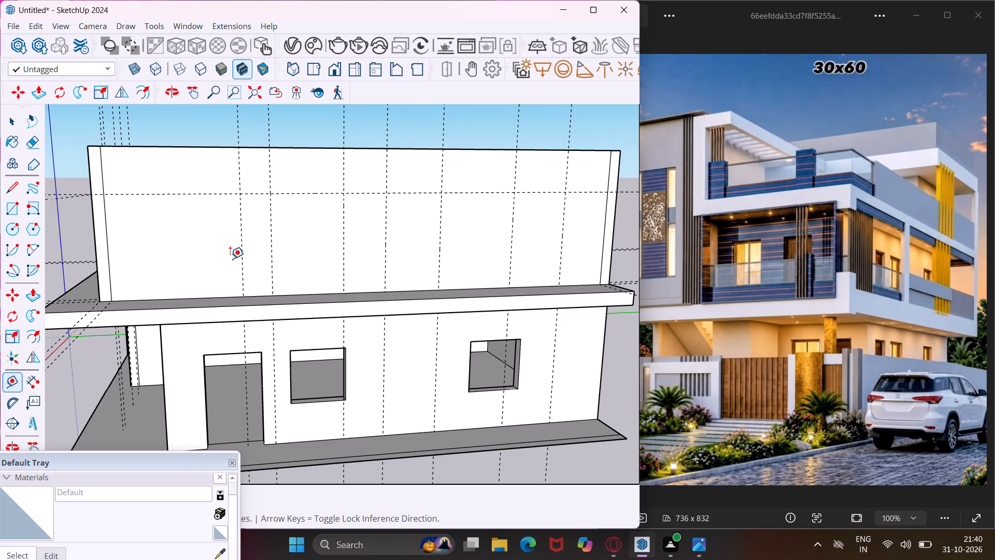
{"action": "left_click", "coordinate": [340, 244]}
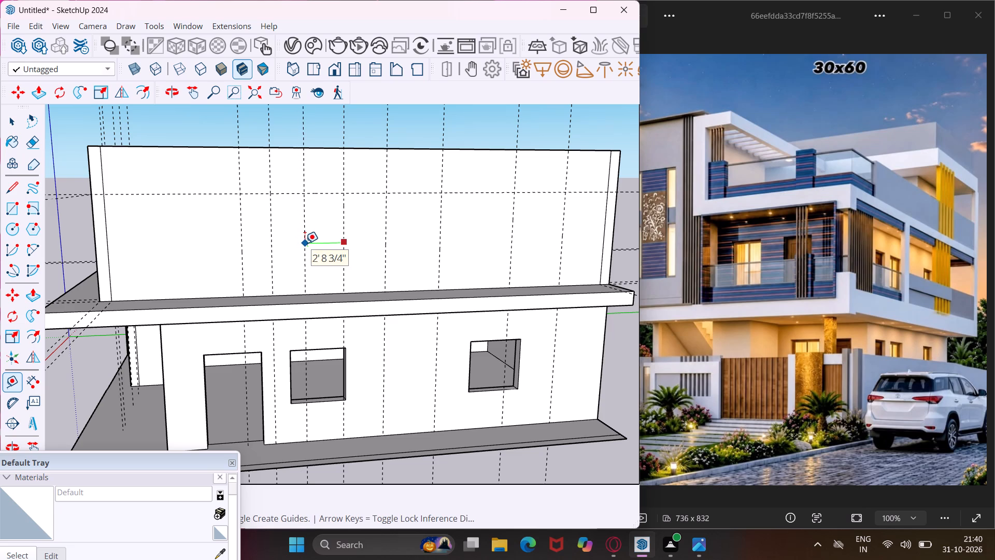
{"action": "type", "text": "2'"}
{"action": "key", "text": "Return"}
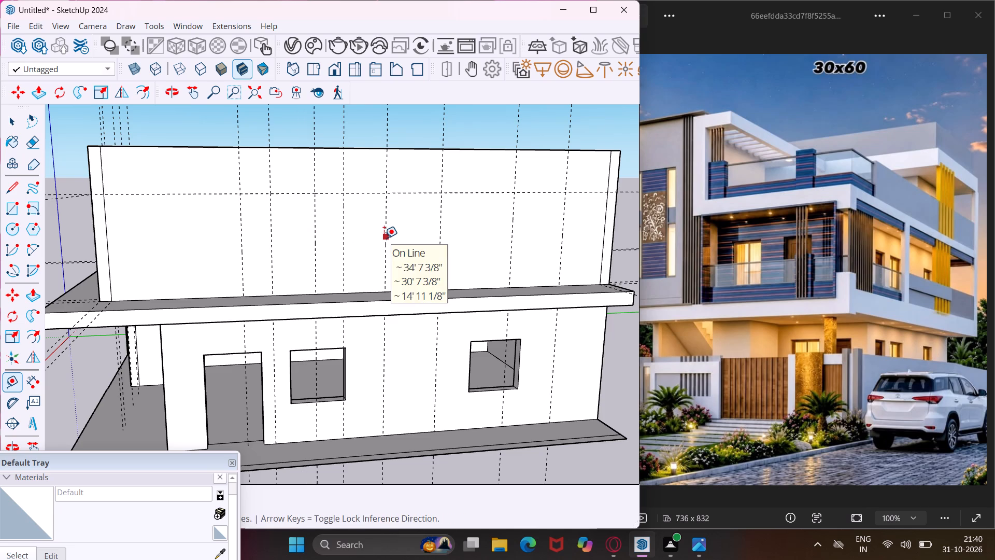
Place vertical guides 2' toward the front from each of the two guides of the side wall's middle opening.
{"action": "scroll", "coordinate": [387, 241], "scroll_direction": "up", "scroll_amount": 4}
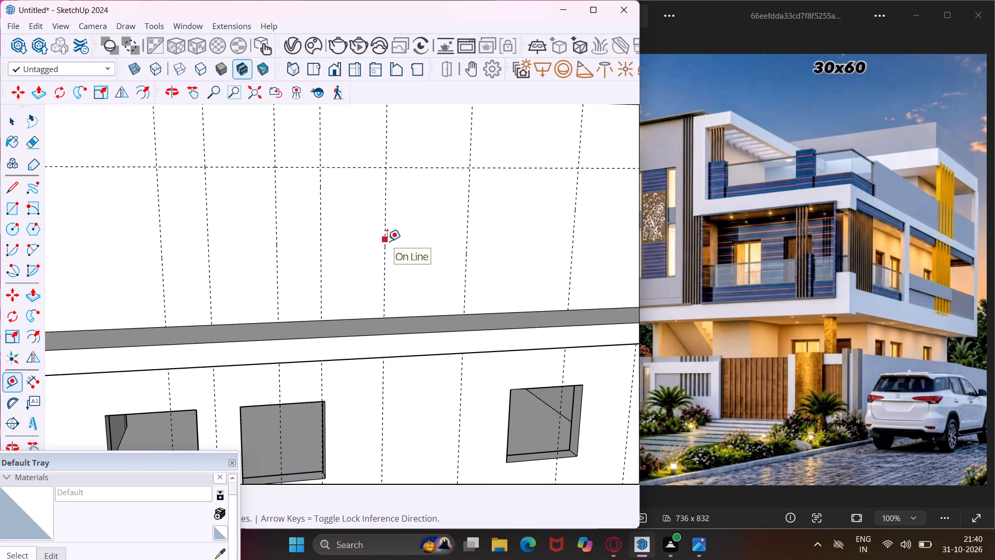
{"action": "left_click", "coordinate": [387, 241]}
{"action": "type", "text": "2'"}
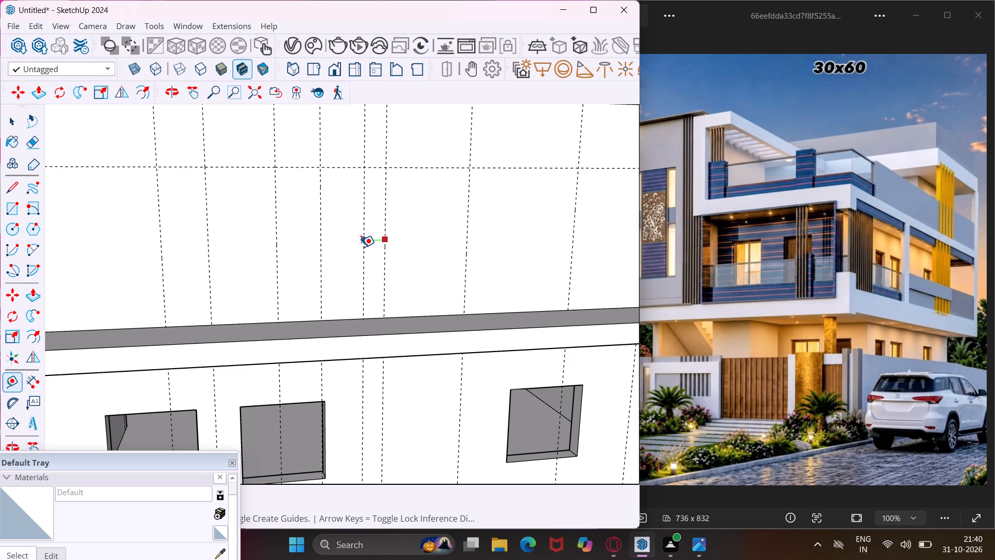
{"action": "key", "text": "Return"}
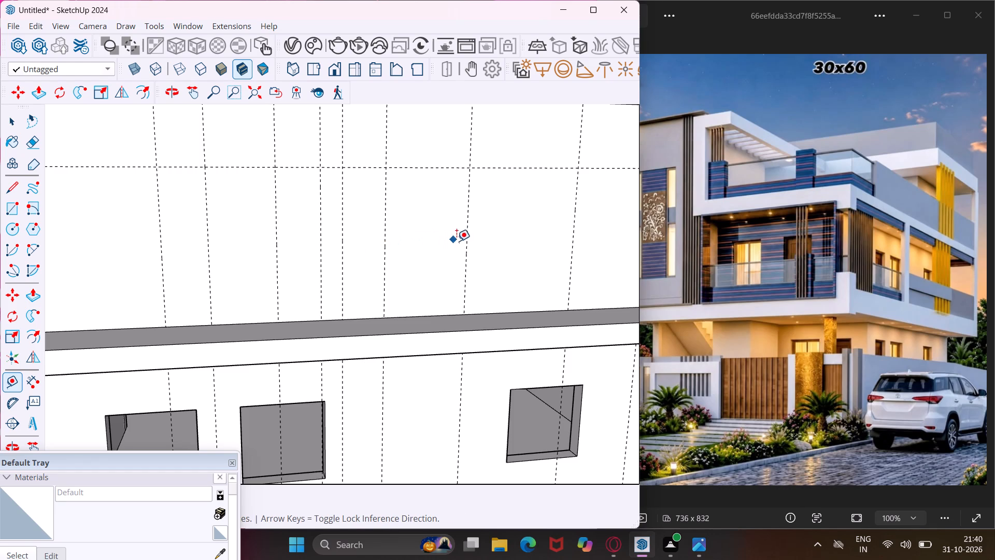
{"action": "left_click", "coordinate": [466, 241]}
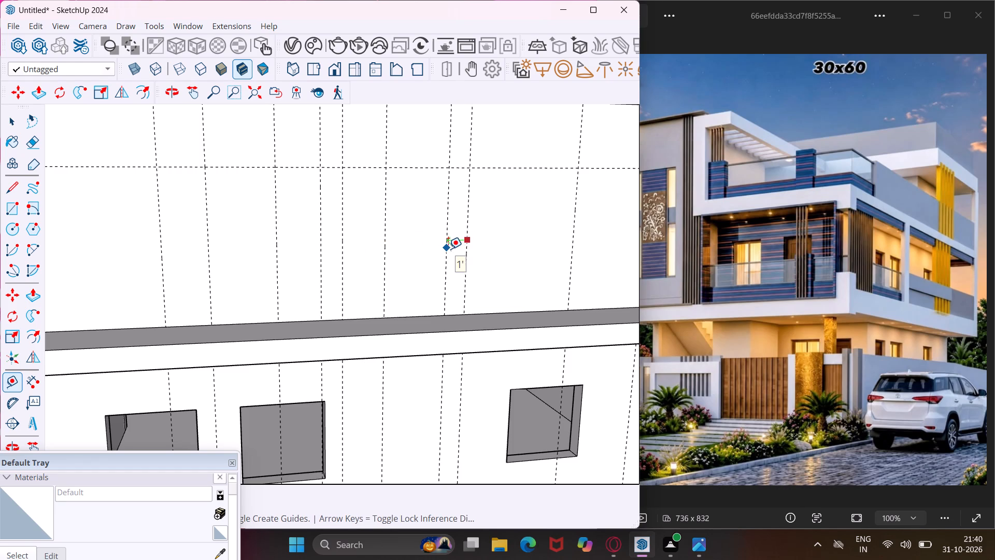
{"action": "type", "text": "2'"}
{"action": "key", "text": "Return"}
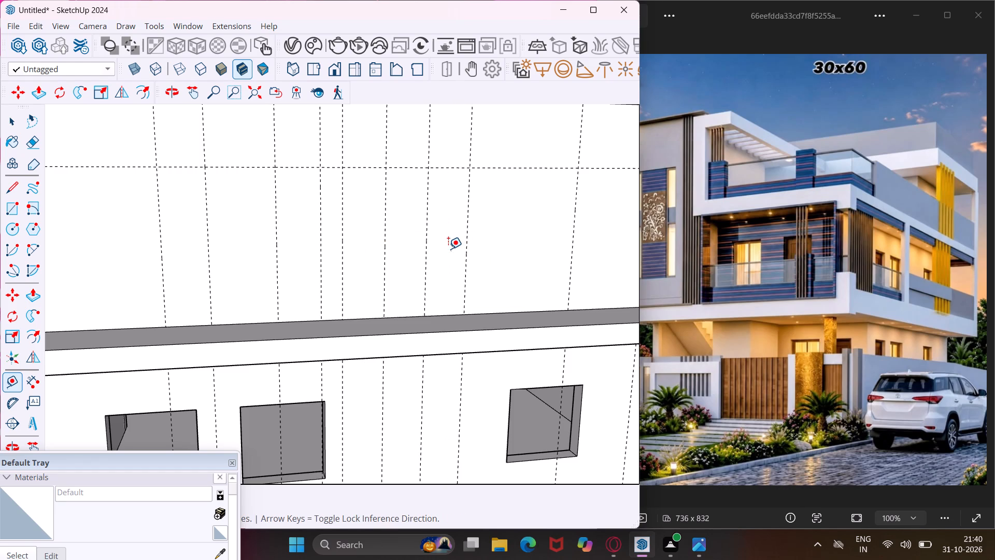
Place a horizontal guide 3' above the base edge of the first-floor side wall.
{"action": "left_click", "coordinate": [367, 320]}
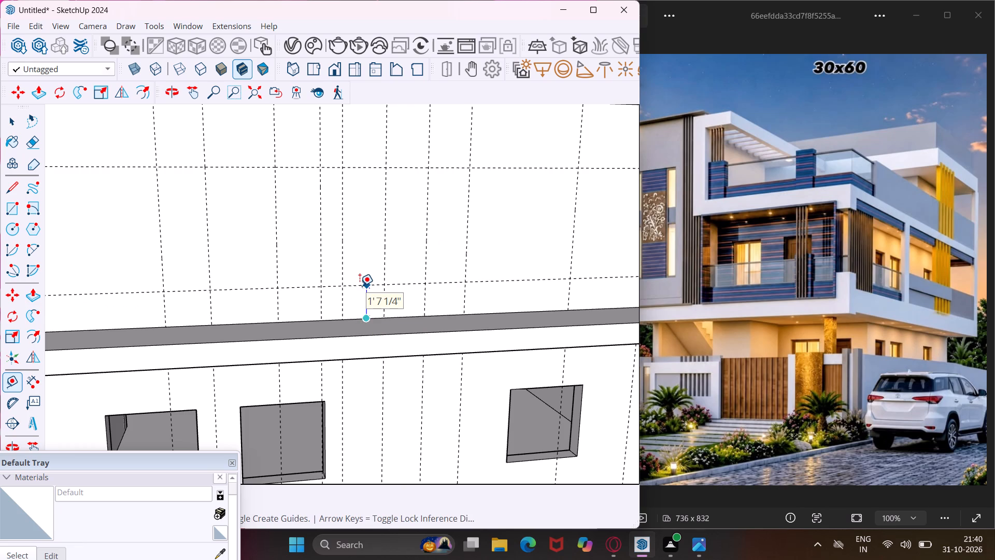
{"action": "type", "text": "3'"}
{"action": "key", "text": "Return"}
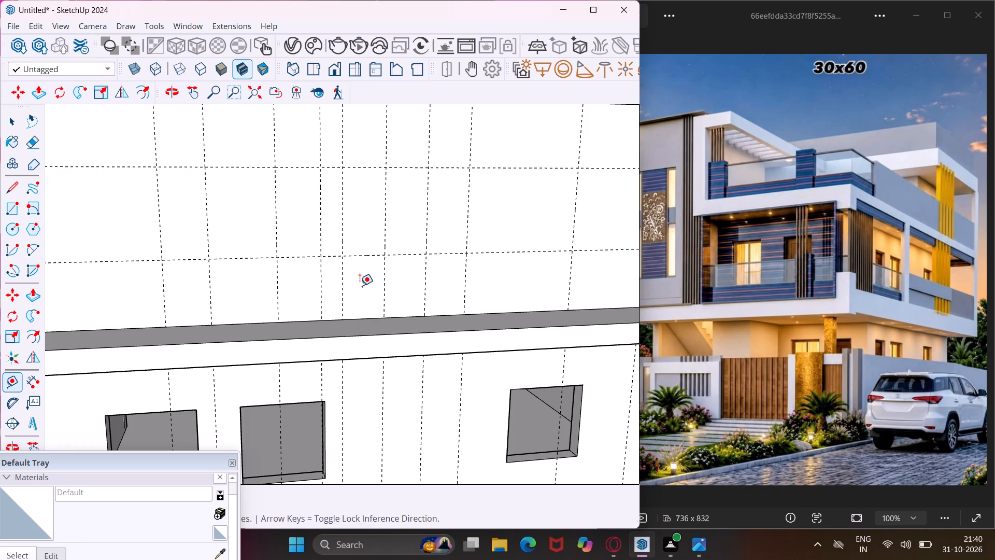
Draw the door rectangle between the shifted front-opening guides, from the upper horizontal guide down to the first-floor wall's base.
{"action": "scroll", "coordinate": [360, 285], "scroll_direction": "down", "scroll_amount": 5}
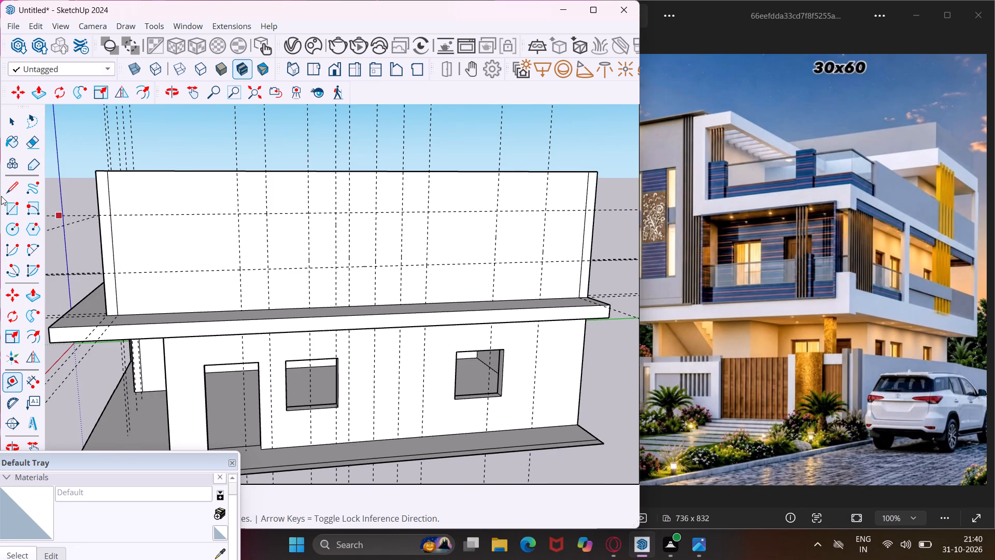
{"action": "left_click", "coordinate": [5, 208]}
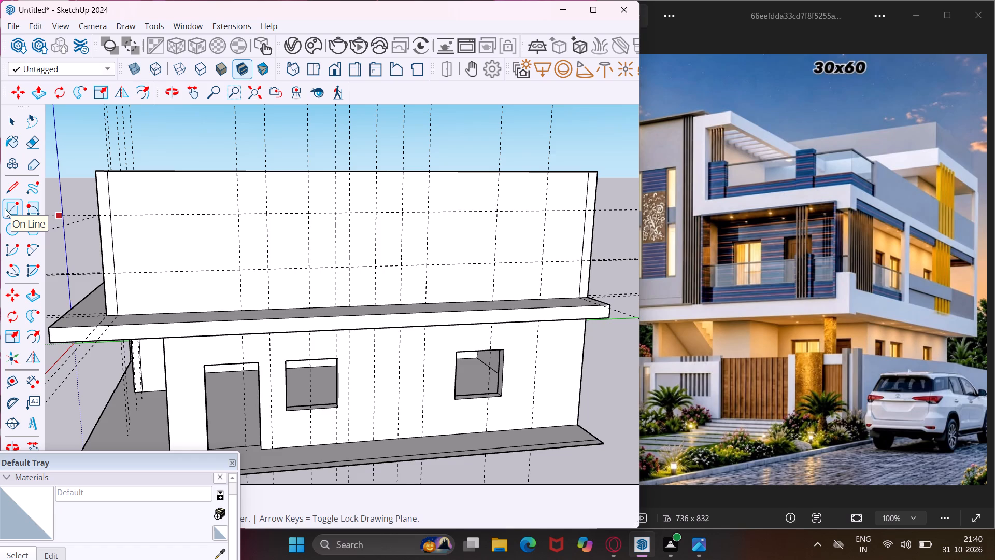
{"action": "left_click", "coordinate": [237, 212]}
{"action": "left_click", "coordinate": [309, 304]}
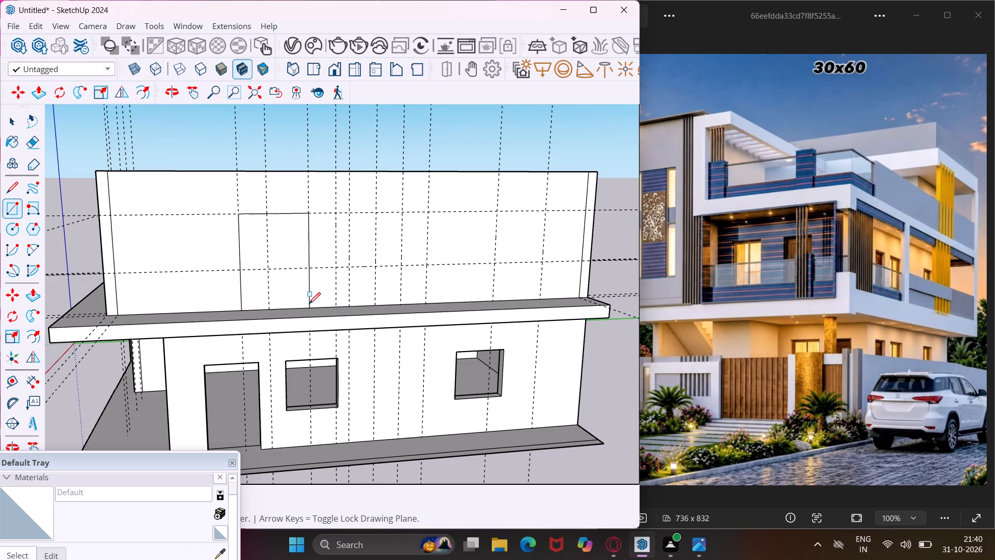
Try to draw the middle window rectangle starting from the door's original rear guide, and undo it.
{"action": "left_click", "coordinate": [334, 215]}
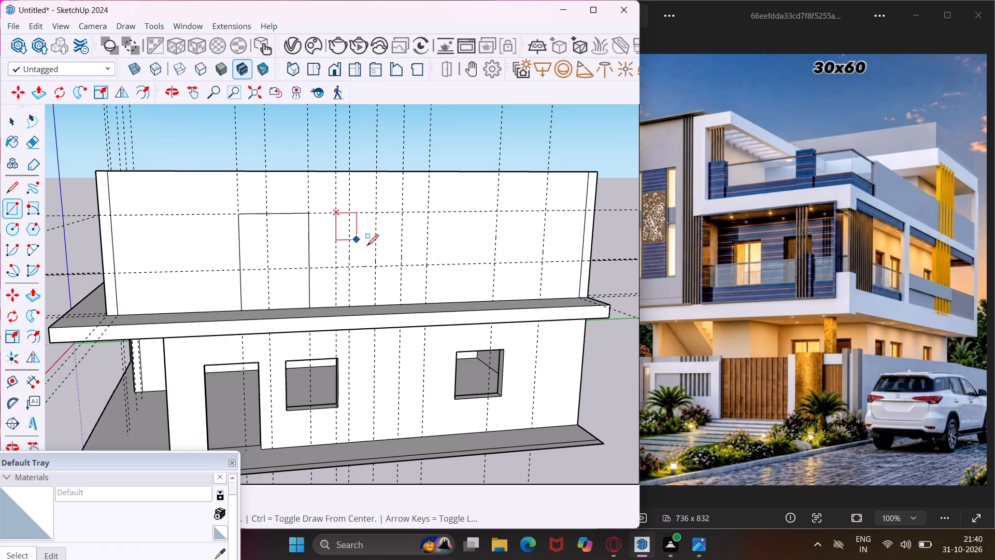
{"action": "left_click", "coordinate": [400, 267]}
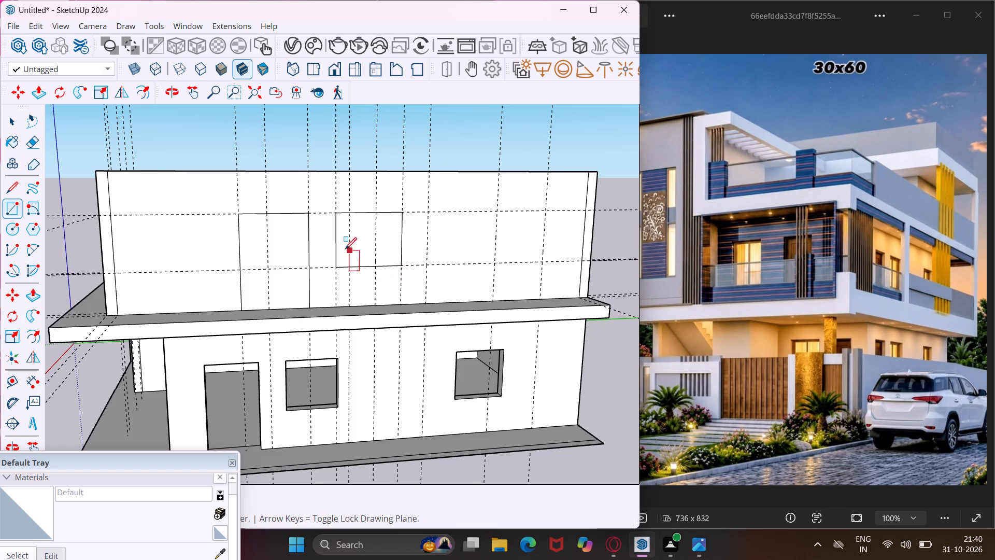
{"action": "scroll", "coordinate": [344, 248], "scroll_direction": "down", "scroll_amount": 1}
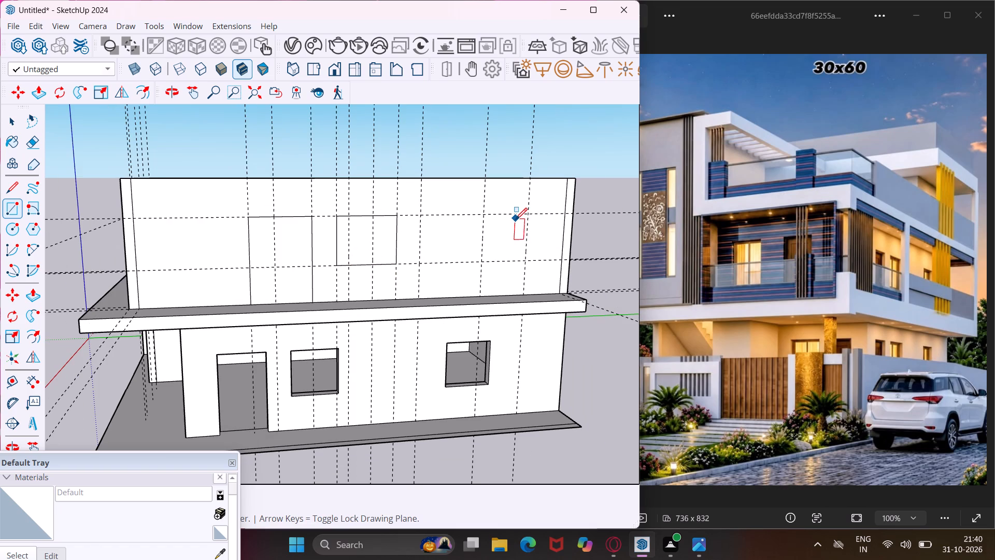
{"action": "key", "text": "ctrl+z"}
Draw two 4' wide window rectangles between the horizontal guides, one at the shifted middle guides and one at the rear guides.
{"action": "left_click", "coordinate": [348, 218]}
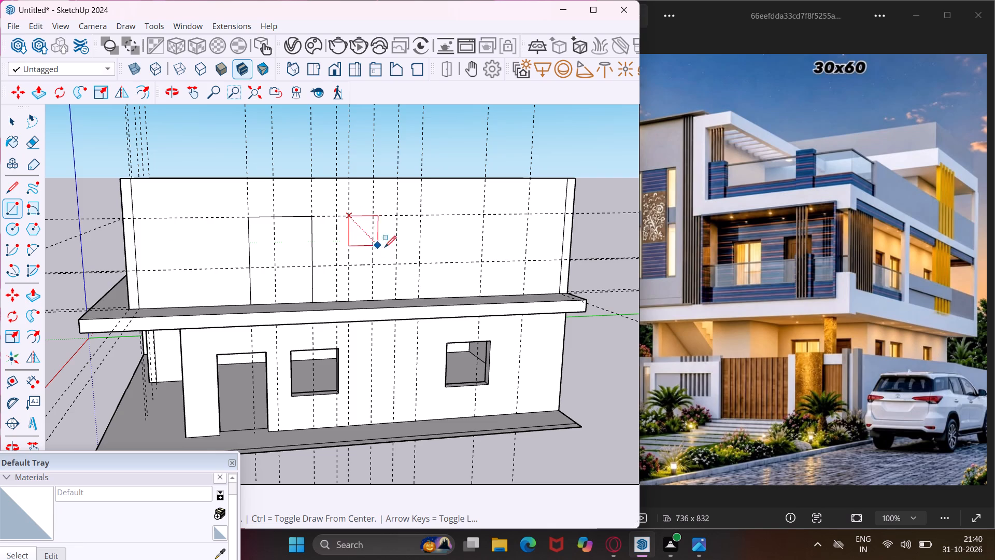
{"action": "left_click", "coordinate": [394, 262]}
{"action": "scroll", "coordinate": [312, 244], "scroll_direction": "down", "scroll_amount": 2}
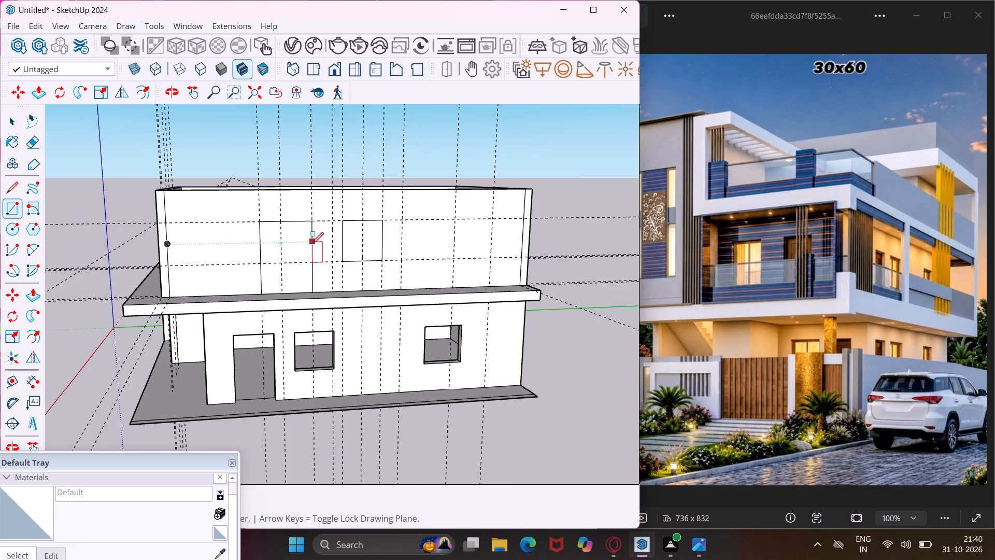
{"action": "left_click", "coordinate": [457, 219]}
{"action": "left_click", "coordinate": [490, 255]}
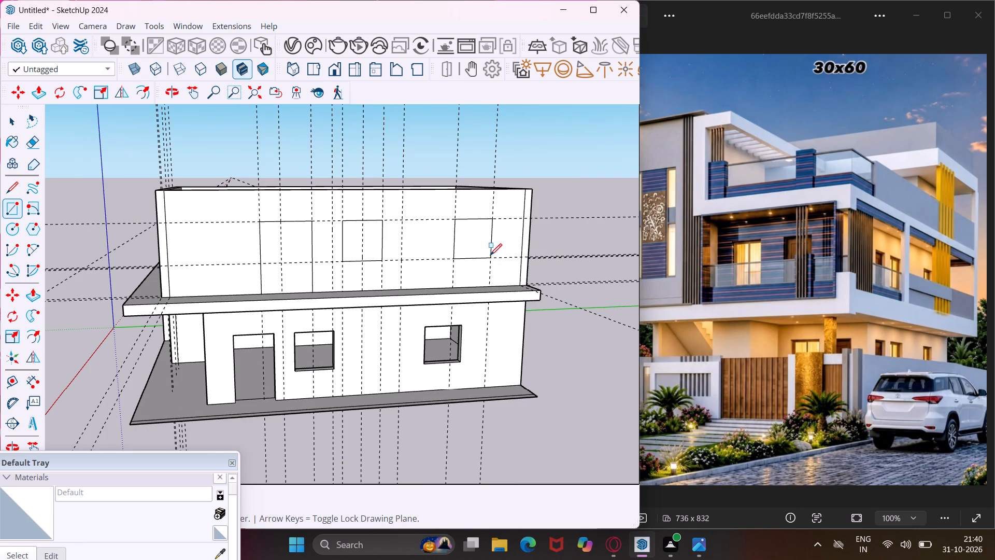
{"action": "key", "text": "Escape"}
{"action": "key", "text": "space"}
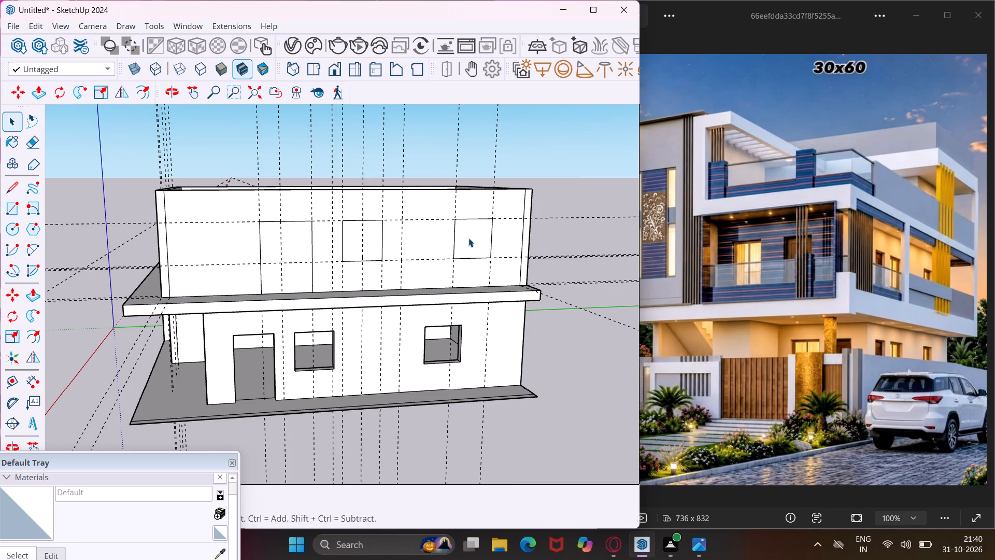
Push the rear window rectangle through the first-floor side wall to cut its opening.
{"action": "scroll", "coordinate": [468, 237], "scroll_direction": "up", "scroll_amount": 3}
{"action": "left_click", "coordinate": [467, 248]}
{"action": "key", "text": "p"}
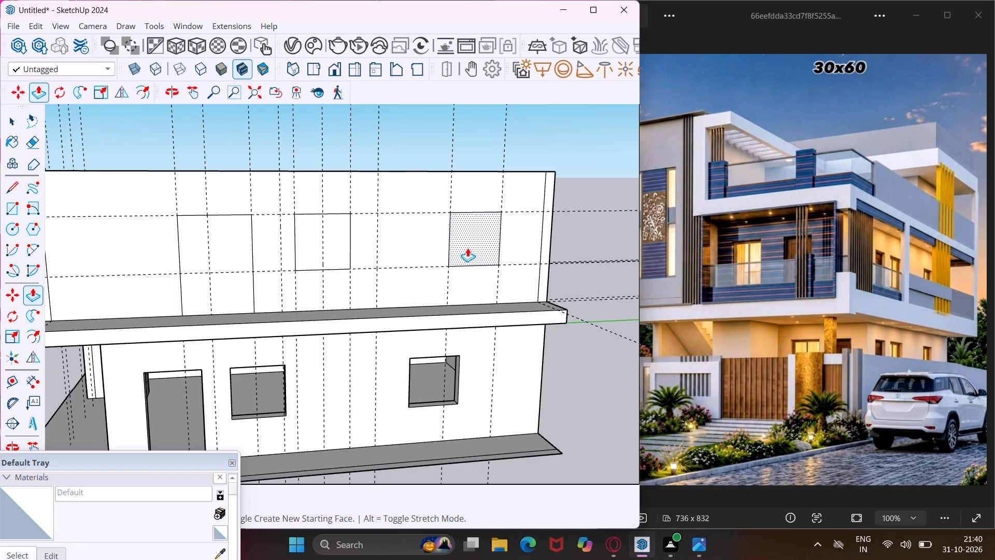
{"action": "left_click", "coordinate": [467, 248]}
{"action": "left_click", "coordinate": [465, 238]}
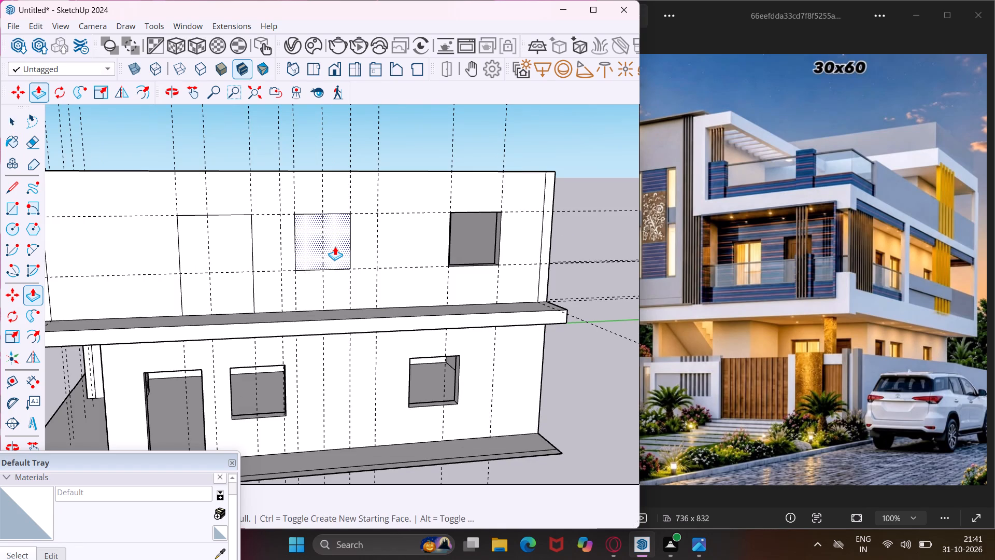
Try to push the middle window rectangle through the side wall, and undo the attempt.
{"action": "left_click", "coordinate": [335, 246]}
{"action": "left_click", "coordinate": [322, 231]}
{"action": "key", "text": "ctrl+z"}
Push the middle window and door rectangles 9" through the first-floor side wall to cut both openings.
{"action": "middle_click_drag", "start_coordinate": [313, 252], "coordinate": [436, 307]}
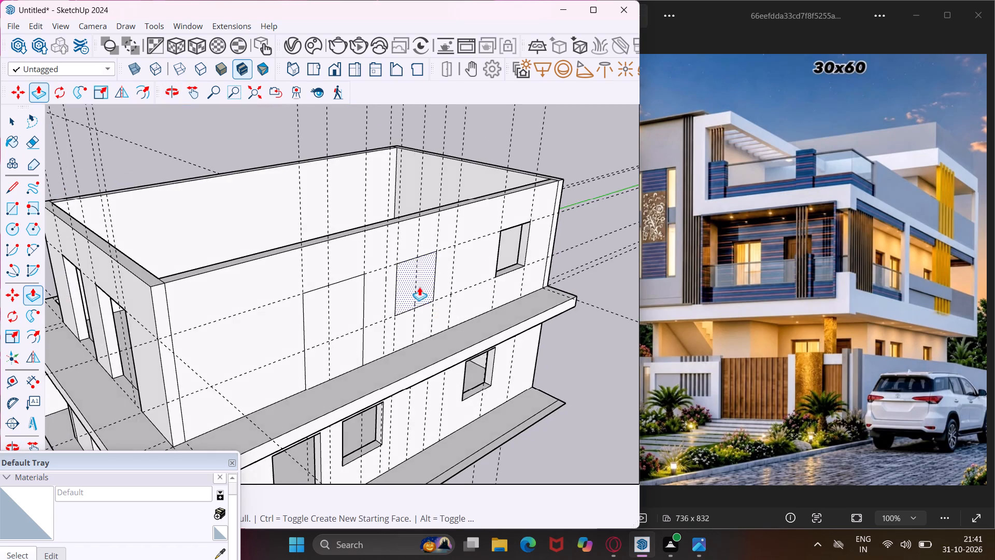
{"action": "scroll", "coordinate": [419, 287], "scroll_direction": "up", "scroll_amount": 10}
{"action": "left_click", "coordinate": [402, 278]}
{"action": "left_click", "coordinate": [380, 258]}
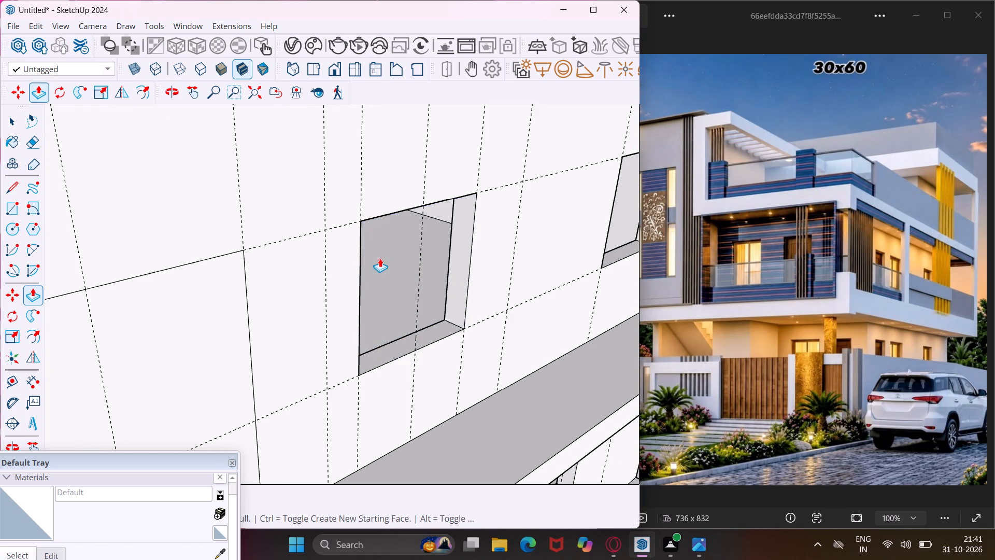
{"action": "scroll", "coordinate": [380, 258], "scroll_direction": "down", "scroll_amount": 5}
{"action": "left_click", "coordinate": [291, 304]}
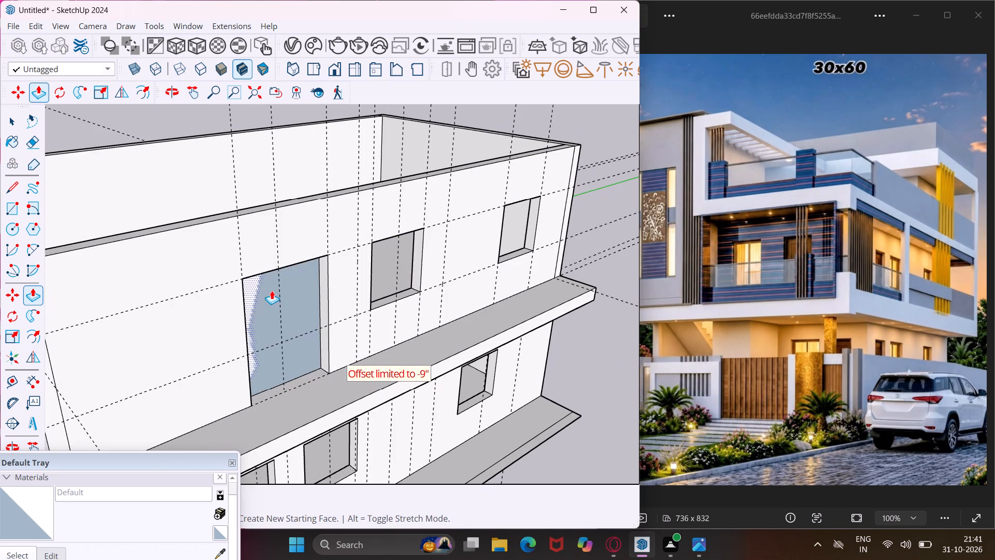
{"action": "left_click", "coordinate": [256, 306]}
{"action": "scroll", "coordinate": [296, 316], "scroll_direction": "down", "scroll_amount": 6}
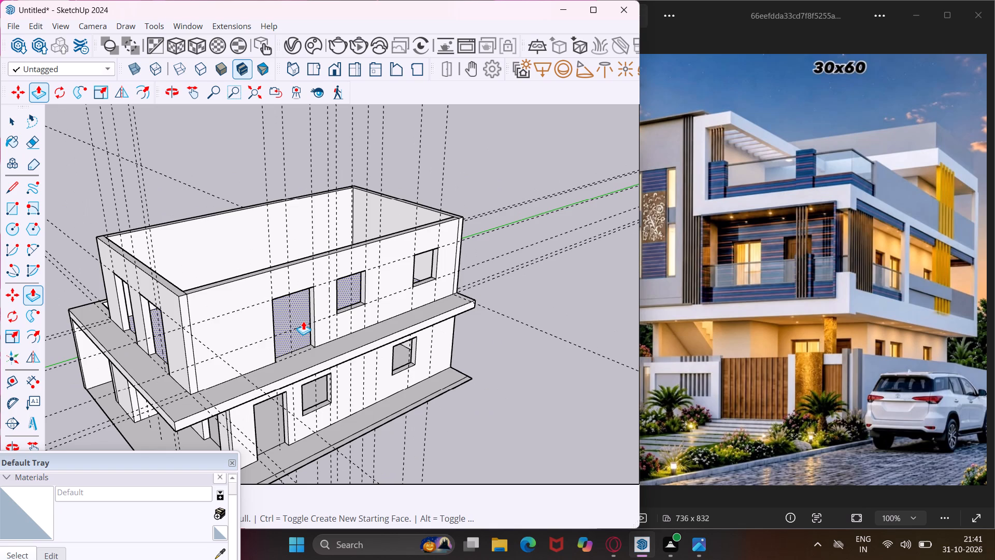
{"action": "key", "text": "Escape"}
{"action": "key", "text": "space"}
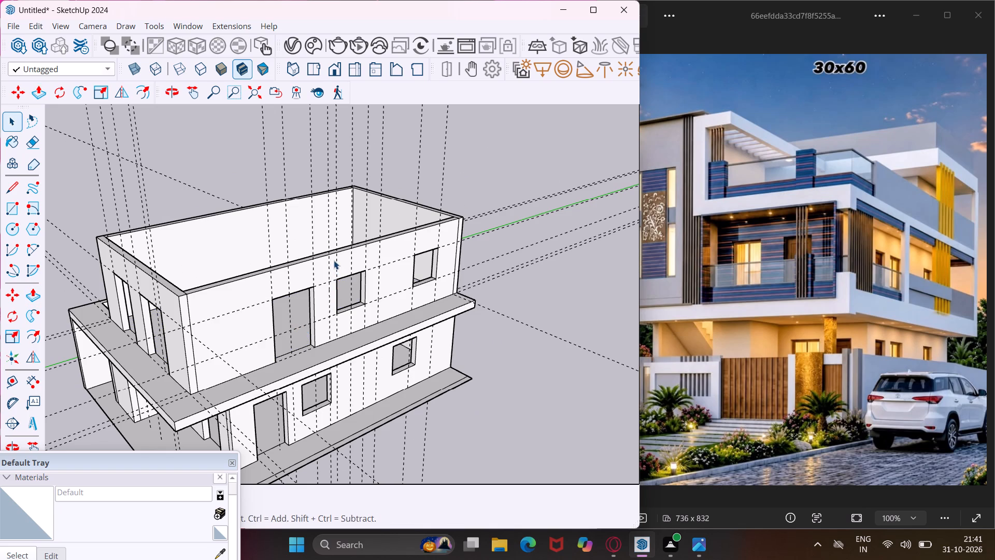
Draw a 1' high vertical rotated rectangle along the top outer edge of the first-floor rear wall.
{"action": "middle_click_drag", "start_coordinate": [334, 260], "coordinate": [175, 444]}
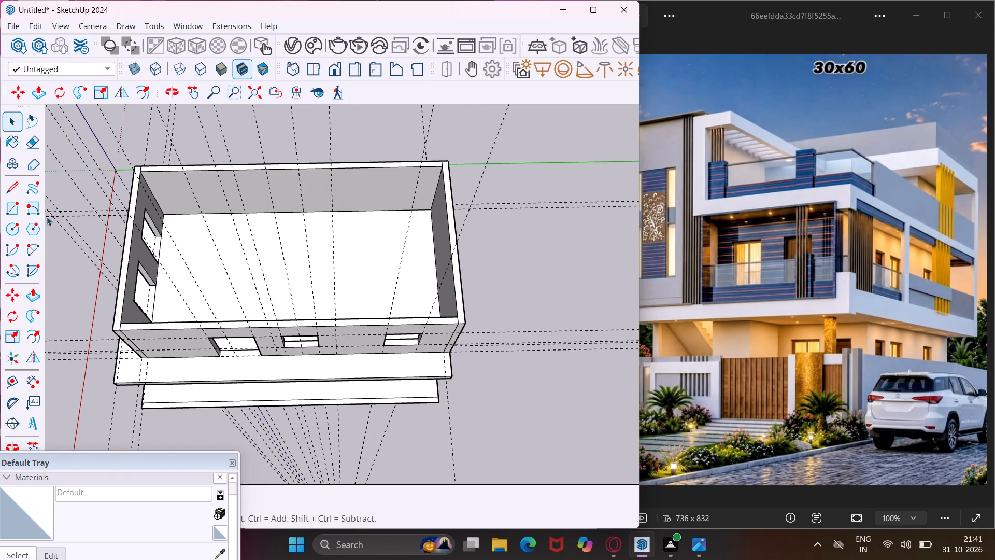
{"action": "left_click", "coordinate": [33, 206]}
{"action": "scroll", "coordinate": [450, 166], "scroll_direction": "up", "scroll_amount": 3}
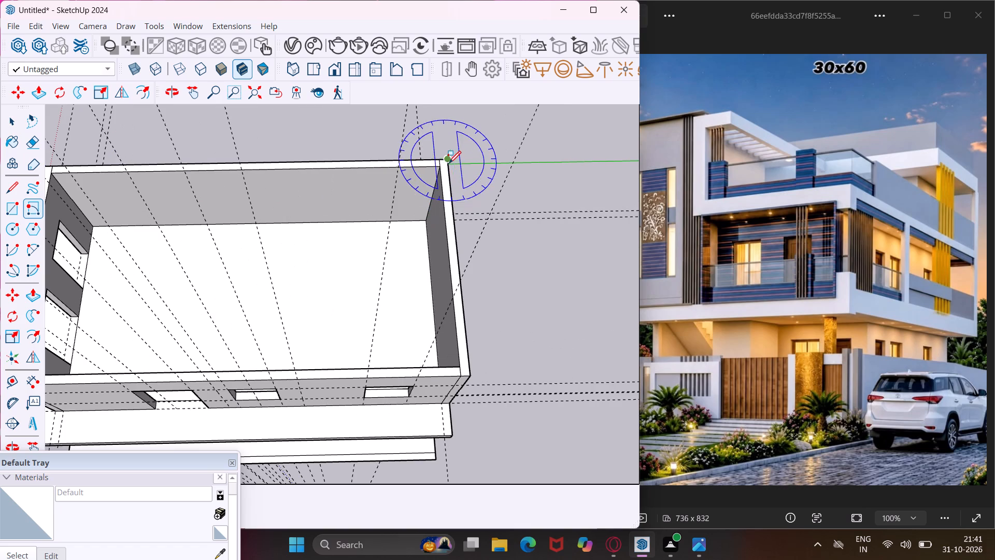
{"action": "left_click", "coordinate": [447, 161]}
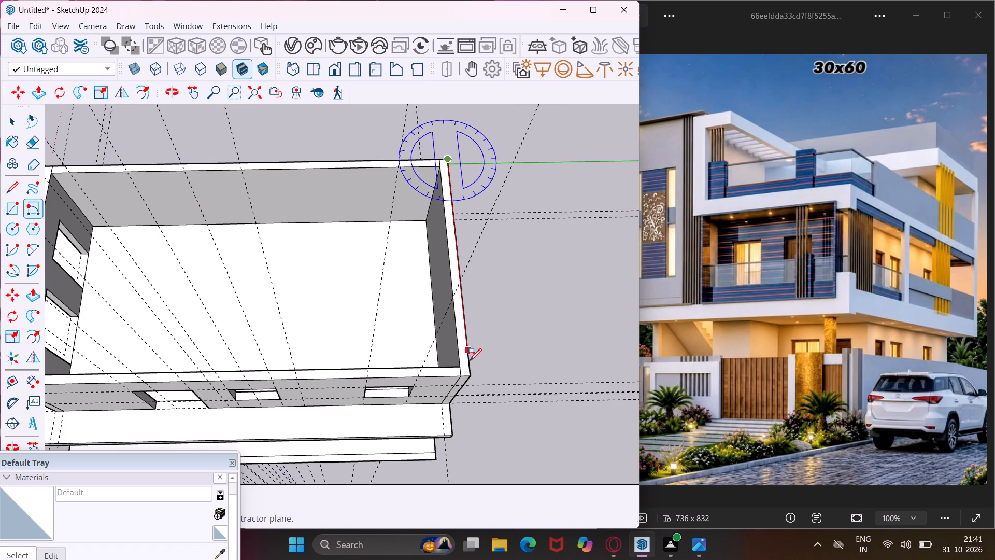
{"action": "left_click", "coordinate": [469, 372]}
{"action": "middle_click_drag", "start_coordinate": [469, 372], "coordinate": [475, 186]}
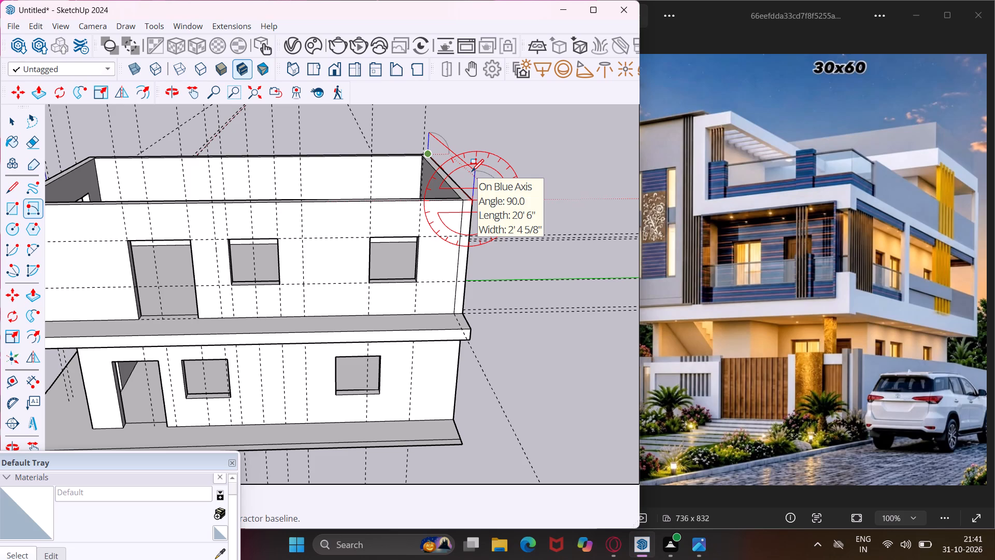
{"action": "type", "text": "1'"}
{"action": "key", "text": "Return"}
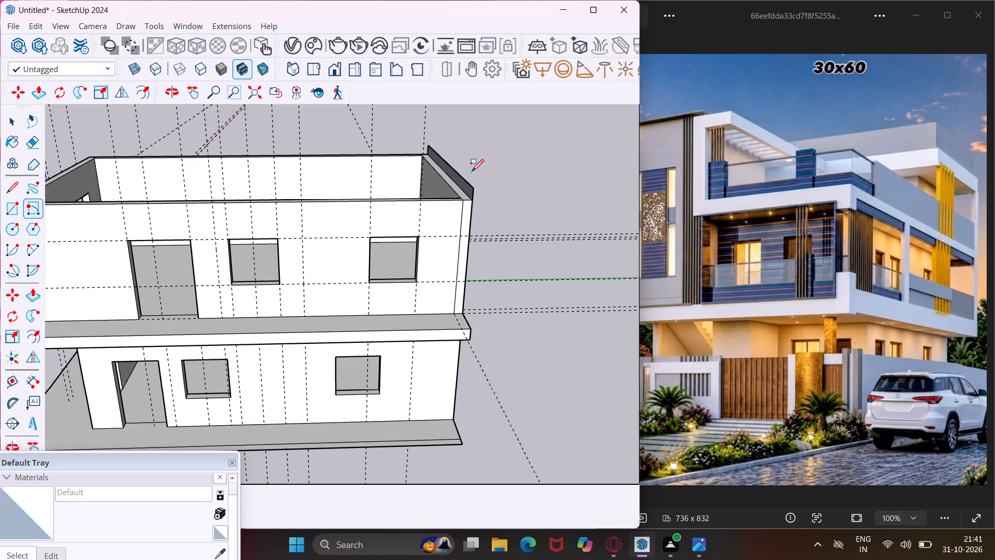
{"action": "key", "text": "Escape"}
{"action": "key", "text": "space"}
Extrude the 1' rectangle forward over the first-floor walls to align with the front edge of the slab below, forming the roof slab.
{"action": "scroll", "coordinate": [458, 186], "scroll_direction": "up", "scroll_amount": 4}
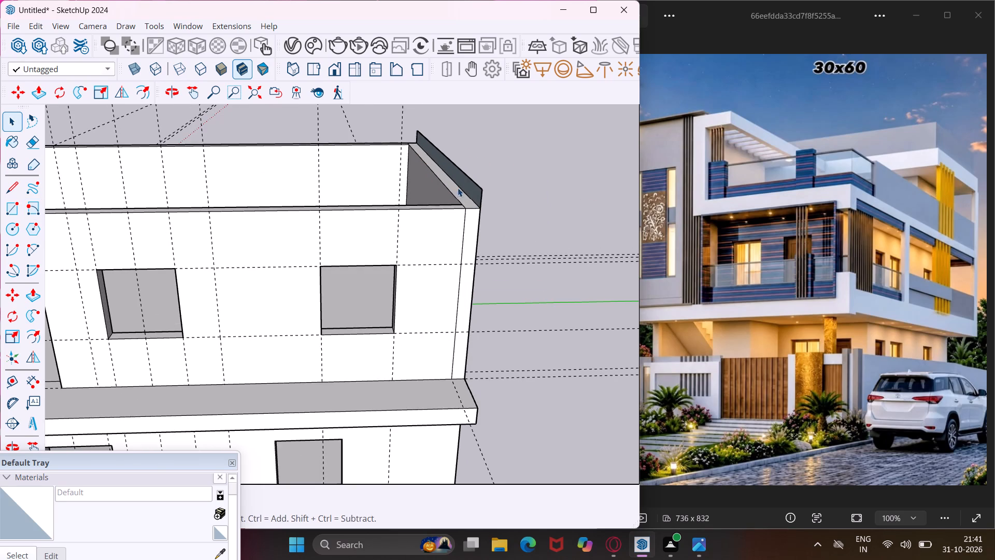
{"action": "left_click", "coordinate": [469, 186]}
{"action": "key", "text": "p"}
{"action": "left_click", "coordinate": [469, 186]}
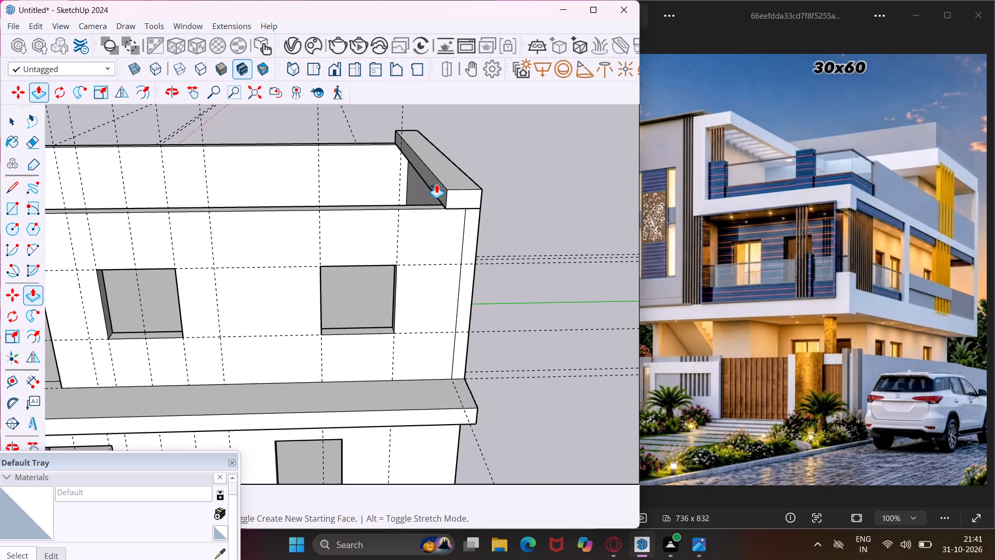
{"action": "scroll", "coordinate": [436, 184], "scroll_direction": "down", "scroll_amount": 11}
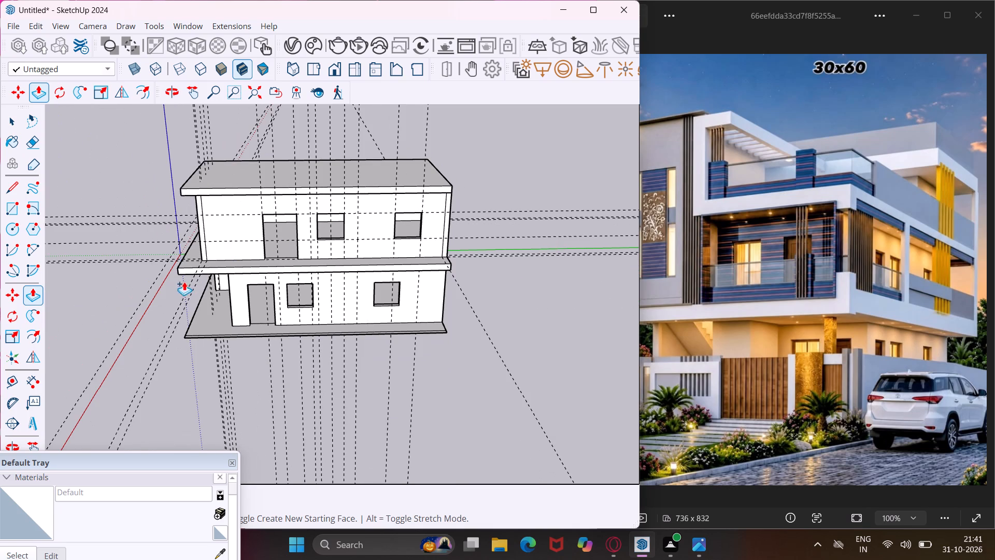
{"action": "scroll", "coordinate": [181, 268], "scroll_direction": "up", "scroll_amount": 8}
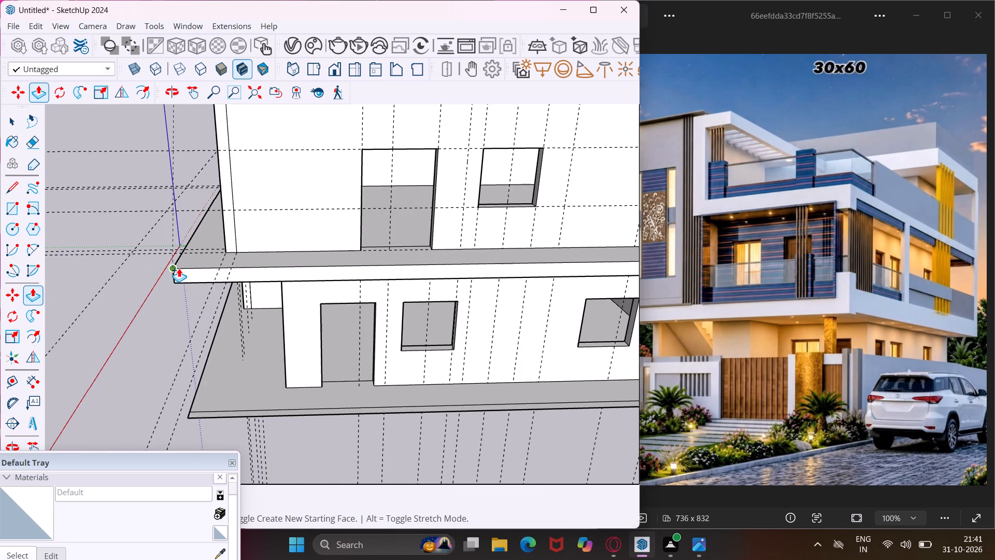
{"action": "left_click", "coordinate": [176, 269]}
Pull the roof slab's face above the door-and-window side wall outward to align with the floor slab's outer edge below.
{"action": "middle_click_drag", "start_coordinate": [176, 269], "coordinate": [179, 269]}
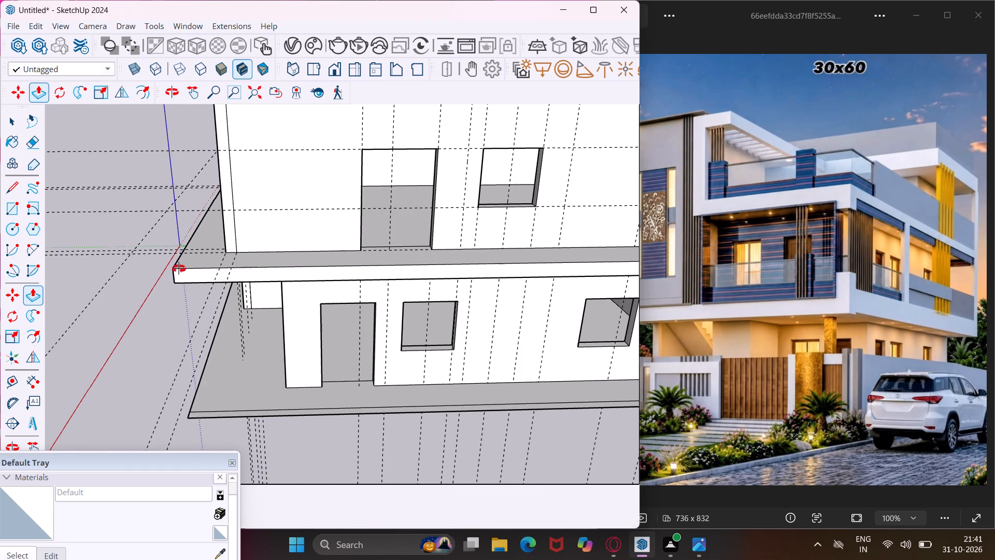
{"action": "middle_click_drag", "start_coordinate": [179, 269], "coordinate": [264, 286]}
{"action": "scroll", "coordinate": [266, 288], "scroll_direction": "down", "scroll_amount": 2}
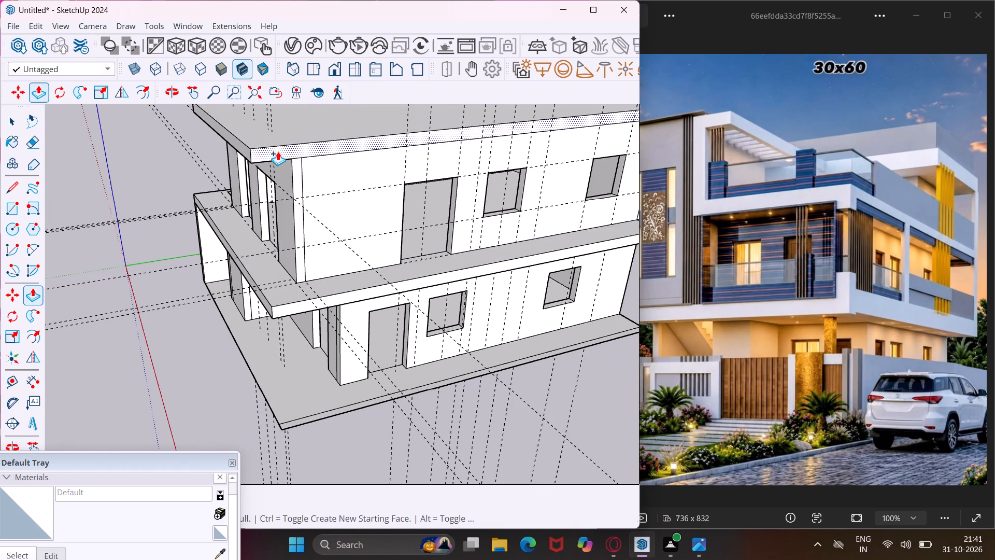
{"action": "left_click", "coordinate": [278, 151]}
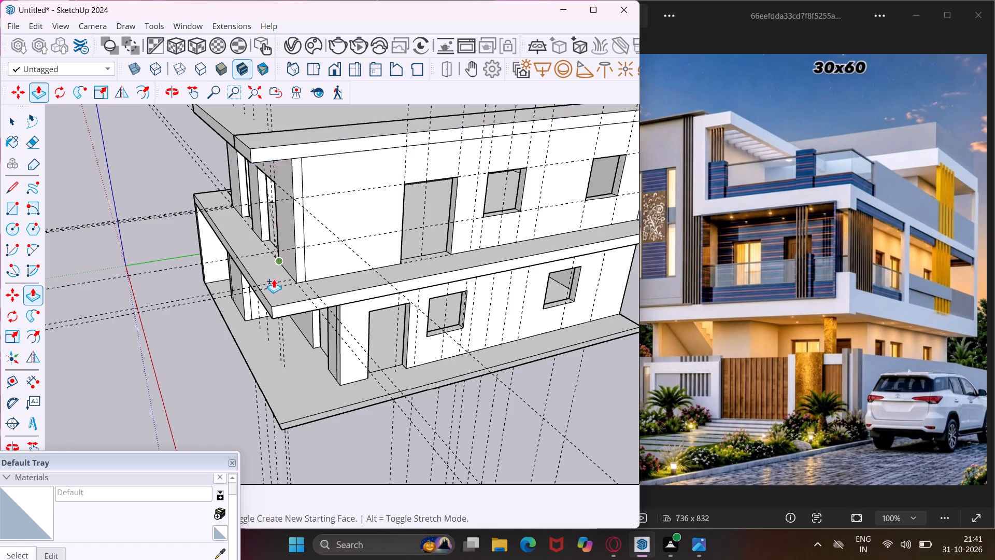
{"action": "left_click", "coordinate": [267, 306]}
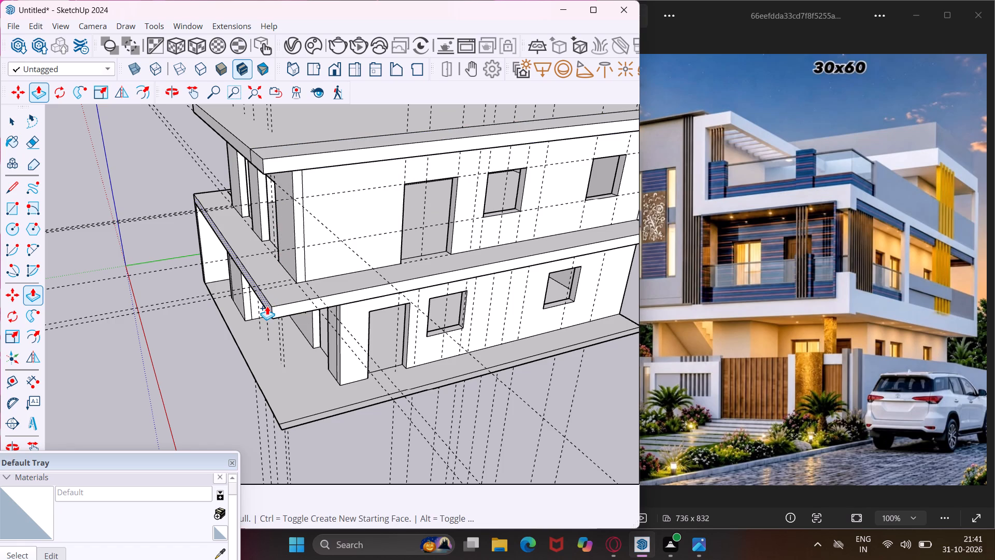
{"action": "key", "text": "Escape"}
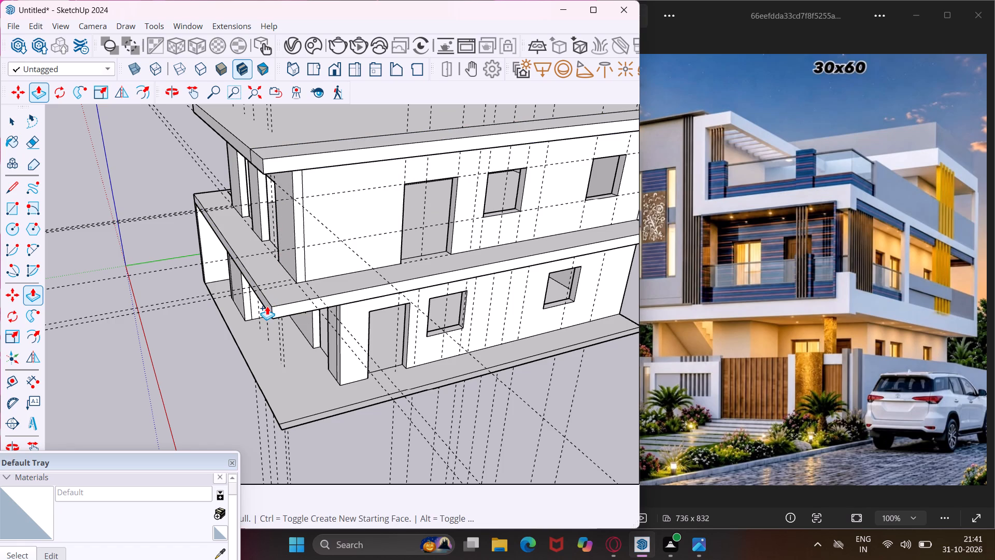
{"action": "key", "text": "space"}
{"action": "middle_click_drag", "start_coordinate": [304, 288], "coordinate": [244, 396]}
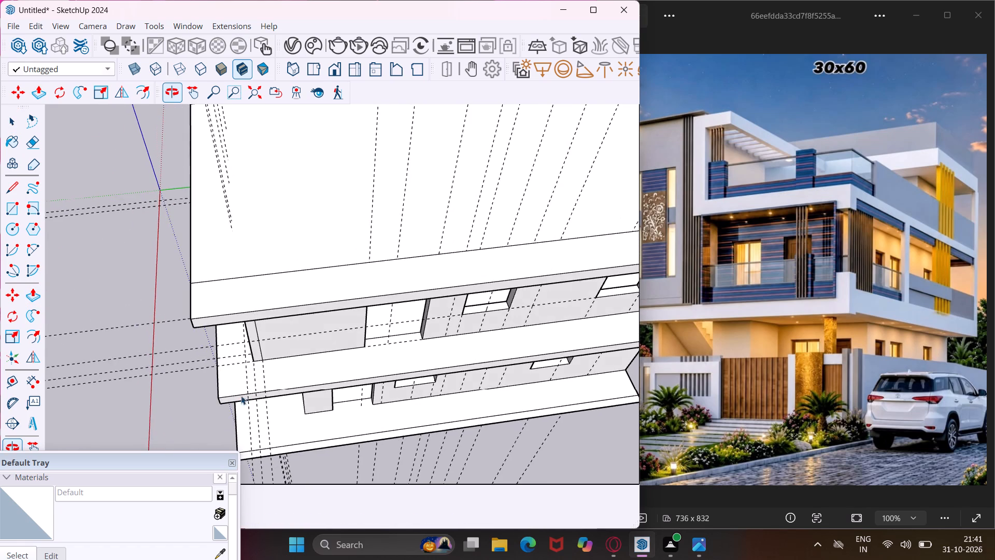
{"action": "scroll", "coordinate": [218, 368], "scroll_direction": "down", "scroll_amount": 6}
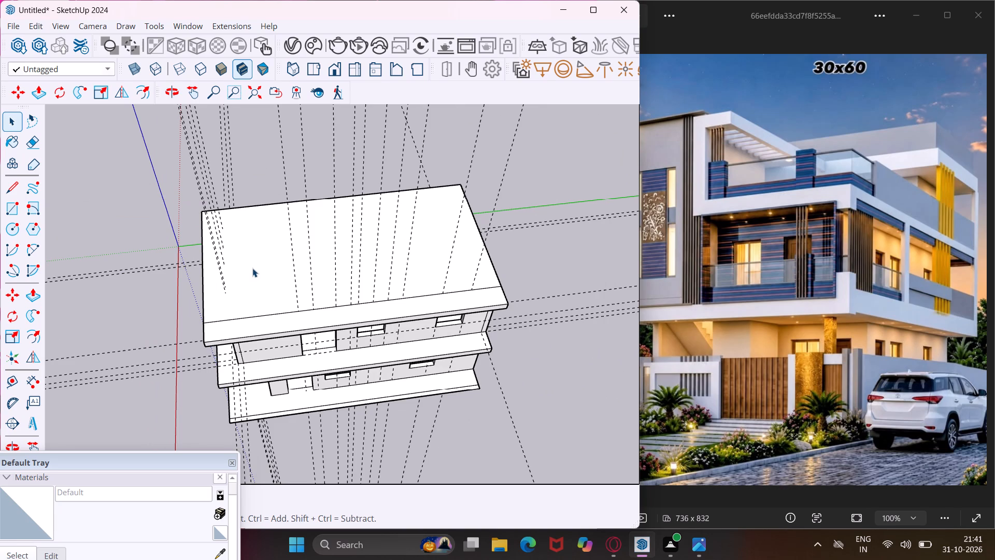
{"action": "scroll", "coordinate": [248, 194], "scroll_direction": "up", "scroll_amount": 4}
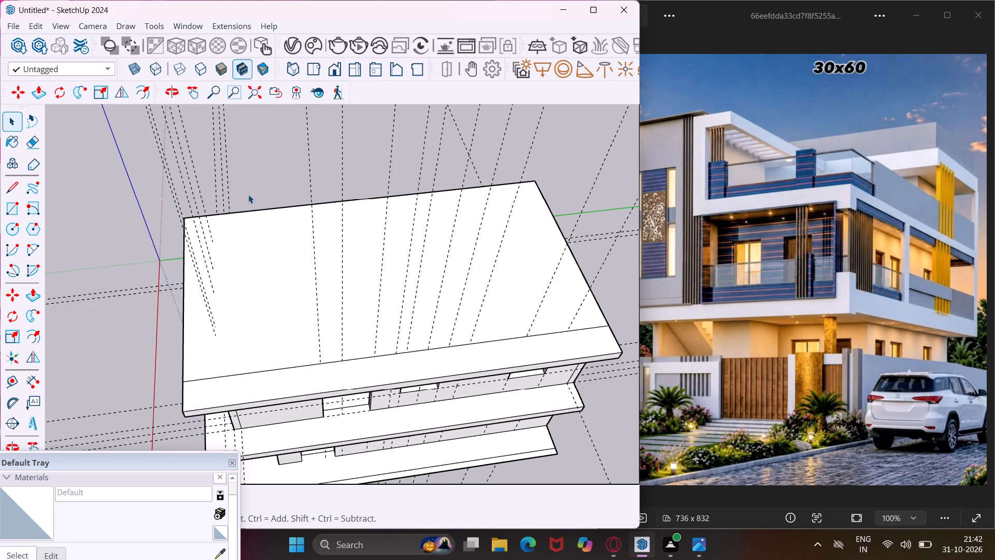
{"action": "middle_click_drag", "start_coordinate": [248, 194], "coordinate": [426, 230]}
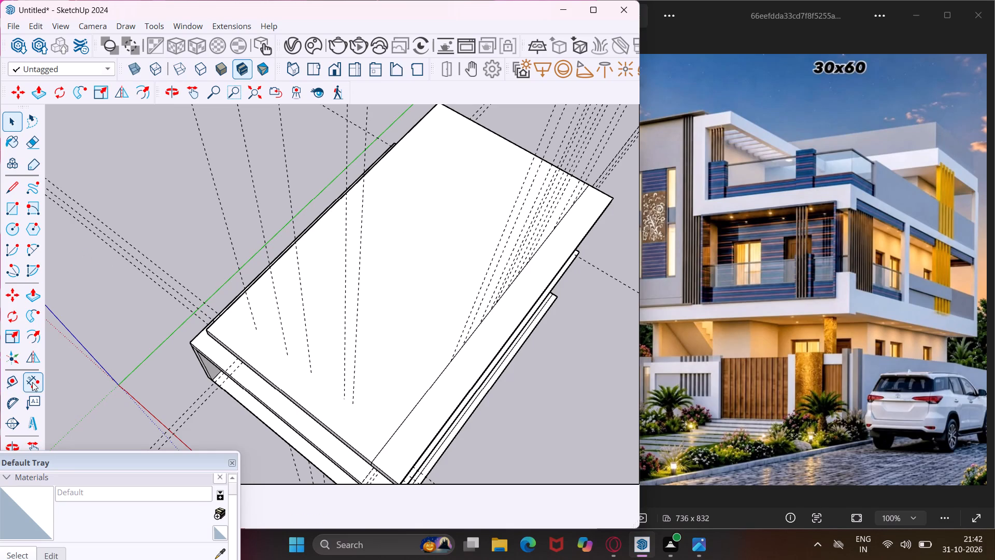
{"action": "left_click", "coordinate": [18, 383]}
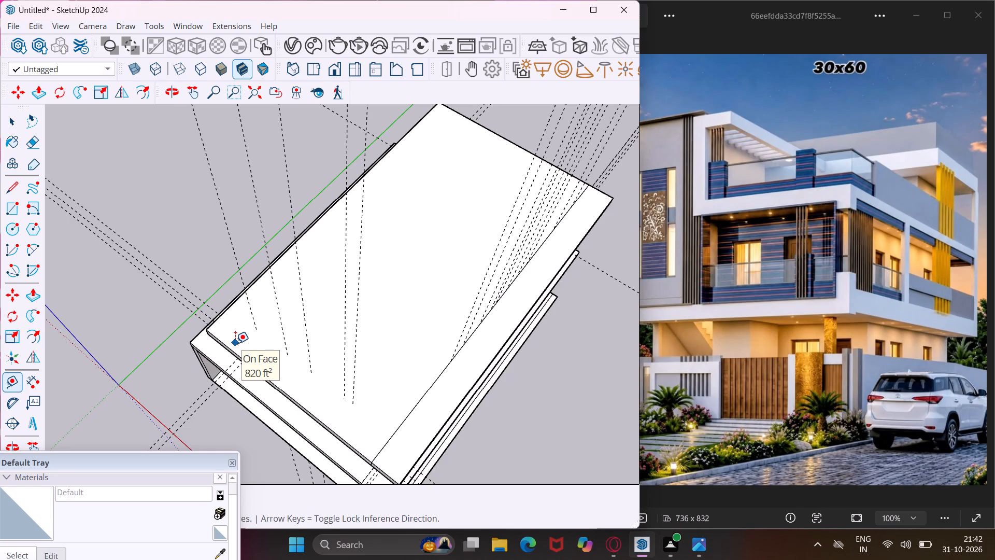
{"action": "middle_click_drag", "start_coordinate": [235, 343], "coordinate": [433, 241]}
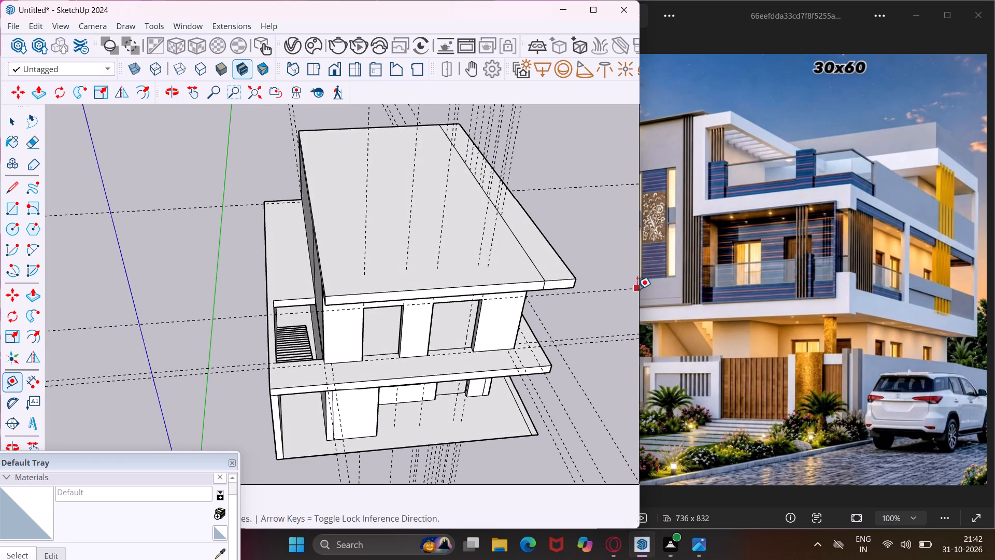
Narrow the SketchUp window to uncover the full width of the reference house image.
{"action": "left_click_drag", "start_coordinate": [641, 308], "coordinate": [631, 308]}
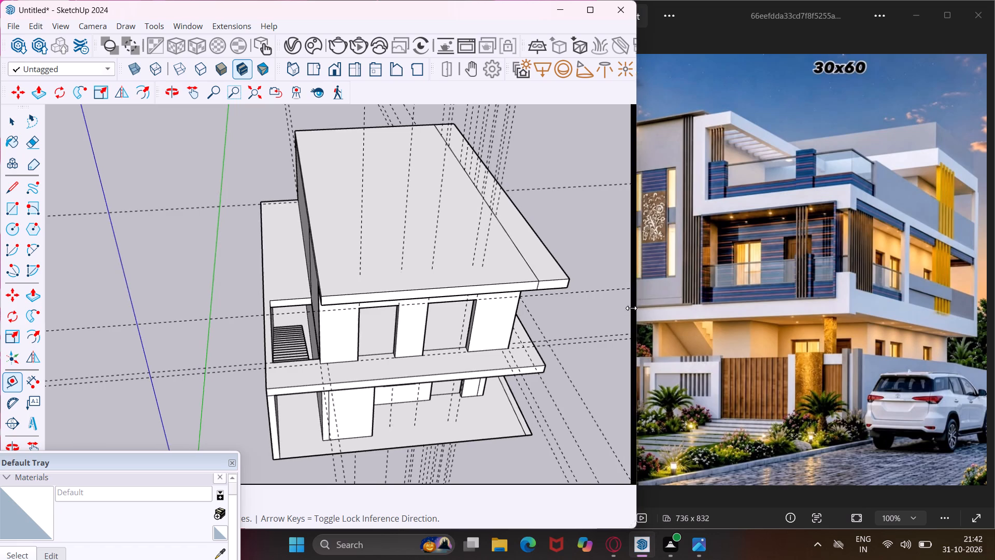
{"action": "left_click_drag", "start_coordinate": [631, 308], "coordinate": [608, 308]}
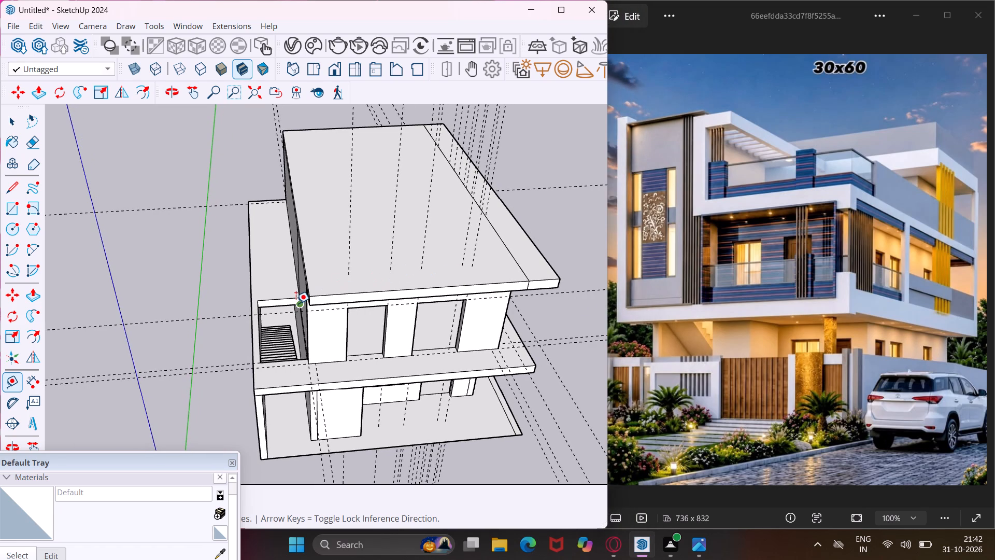
{"action": "key", "text": "Escape"}
{"action": "key", "text": "space"}
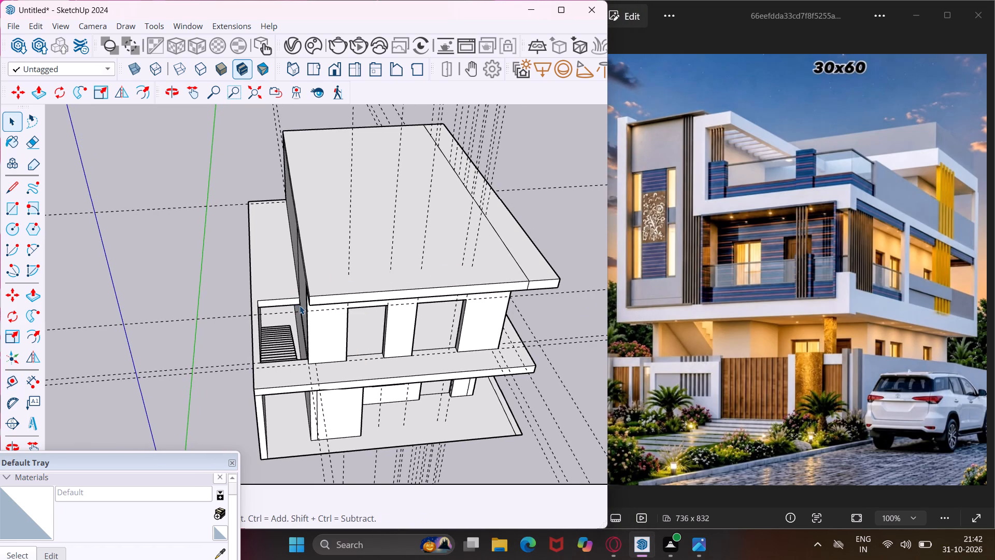
Pull the roof slab's staircase-side face outward to align with the outer corner of the floor slab below.
{"action": "middle_click_drag", "start_coordinate": [304, 303], "coordinate": [411, 285]}
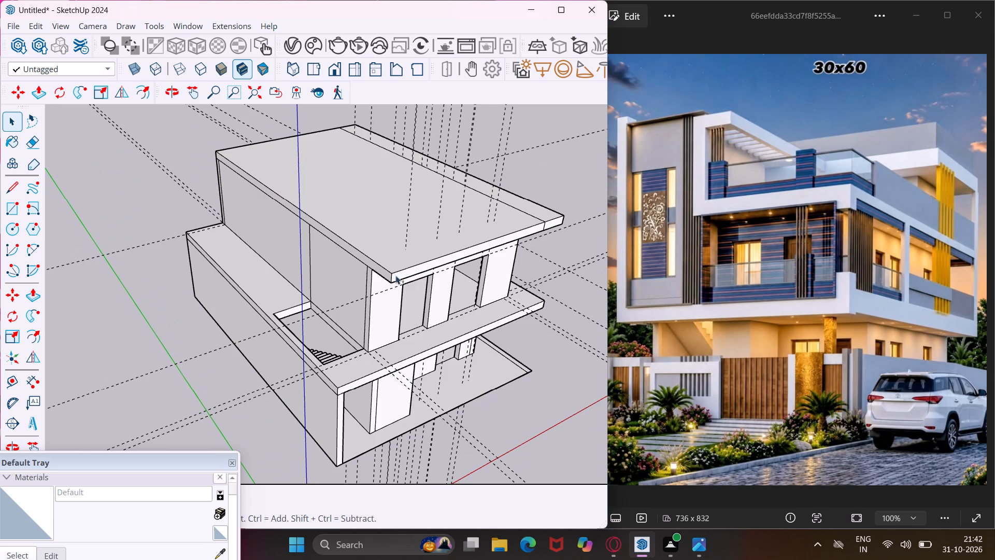
{"action": "scroll", "coordinate": [393, 272], "scroll_direction": "up", "scroll_amount": 5}
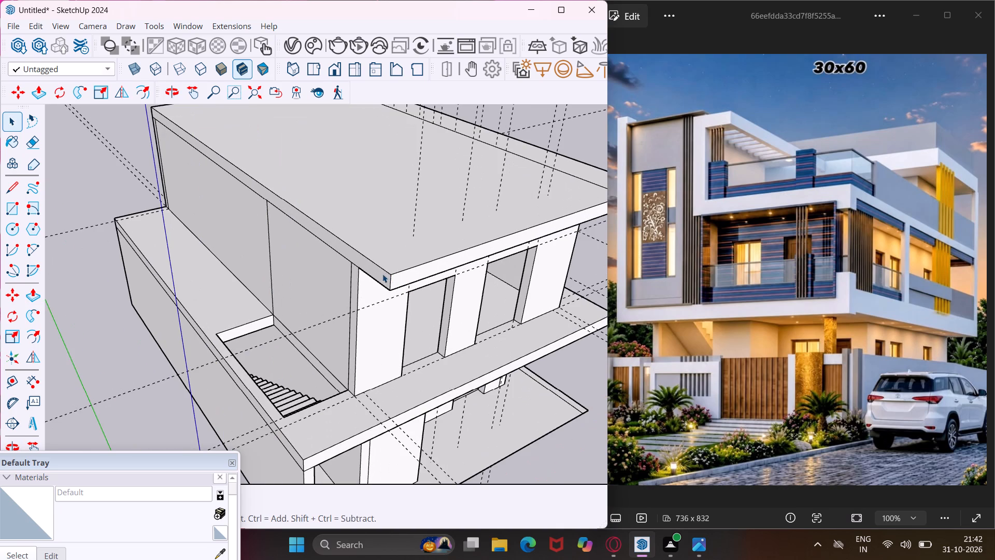
{"action": "left_click", "coordinate": [381, 275]}
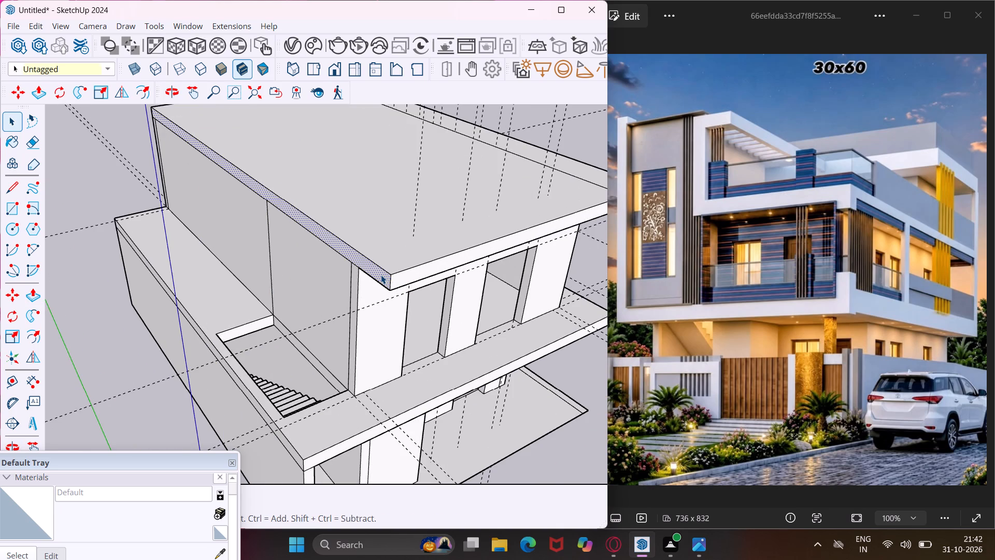
{"action": "key", "text": "p"}
{"action": "left_click", "coordinate": [381, 275]}
{"action": "scroll", "coordinate": [346, 326], "scroll_direction": "down", "scroll_amount": 2}
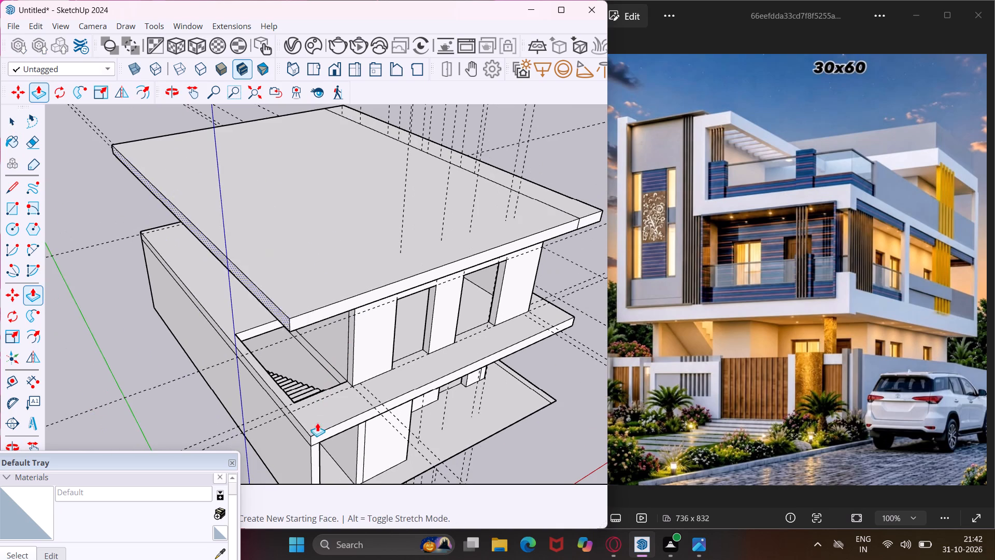
{"action": "left_click", "coordinate": [310, 435]}
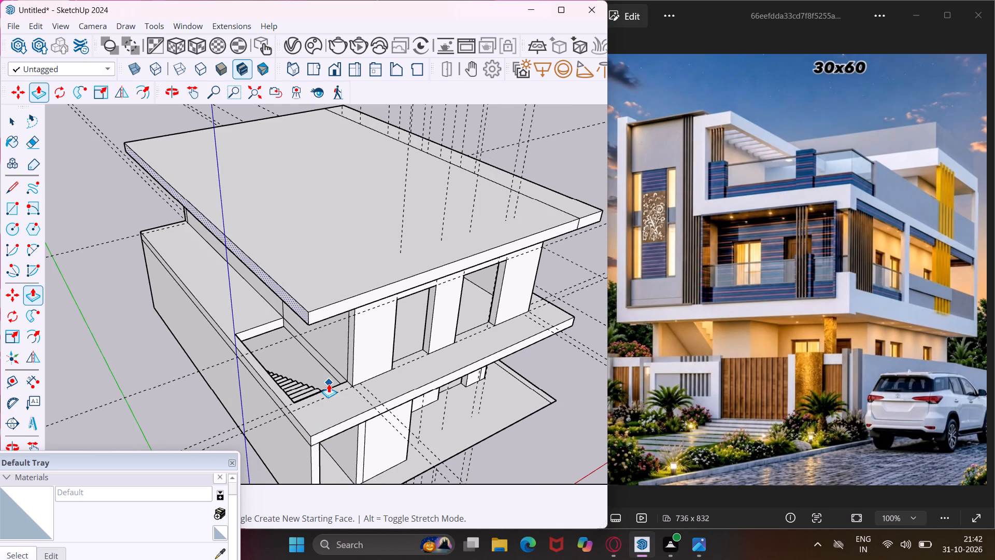
{"action": "scroll", "coordinate": [274, 390], "scroll_direction": "up", "scroll_amount": 3}
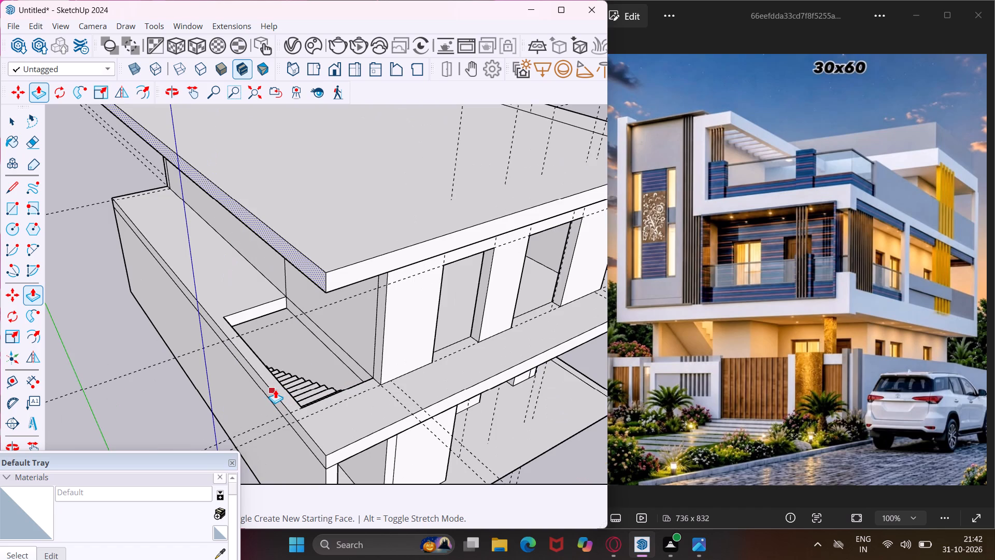
{"action": "key", "text": "Escape"}
{"action": "key", "text": "space"}
Draw a line on the first-floor slab from the stair opening's rear outer corner, parallel to the green axis, to the slab's rear edge.
{"action": "scroll", "coordinate": [278, 389], "scroll_direction": "up", "scroll_amount": 2}
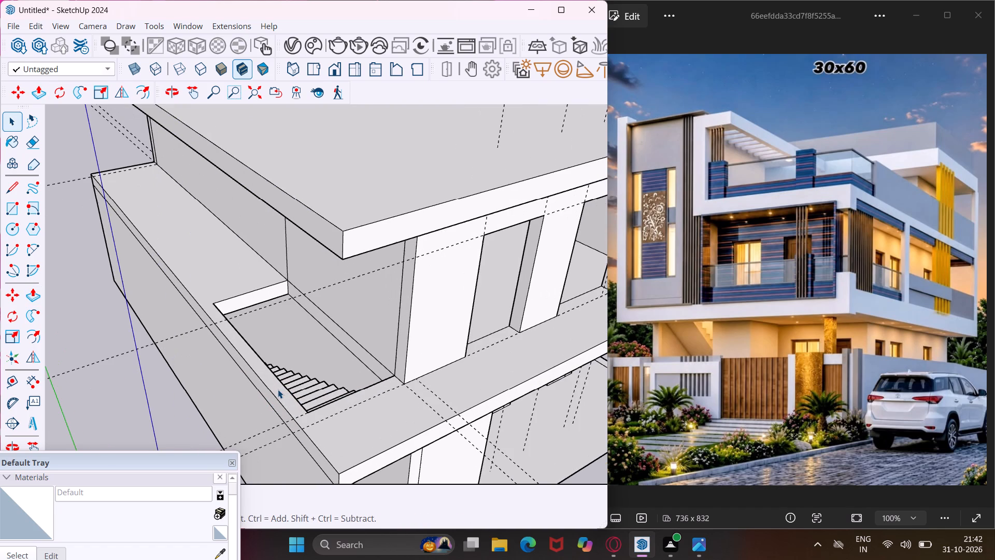
{"action": "left_click", "coordinate": [5, 181]}
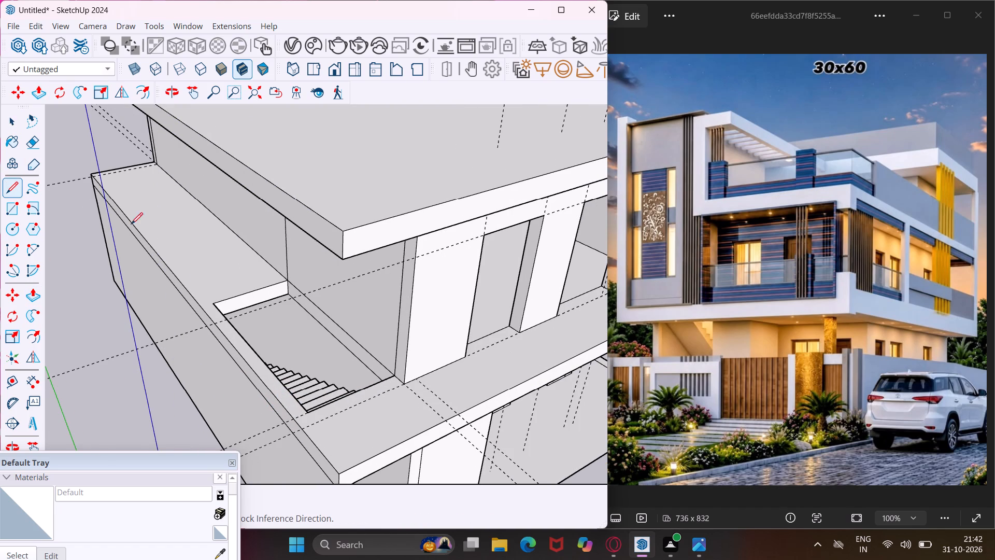
{"action": "left_click", "coordinate": [212, 306]}
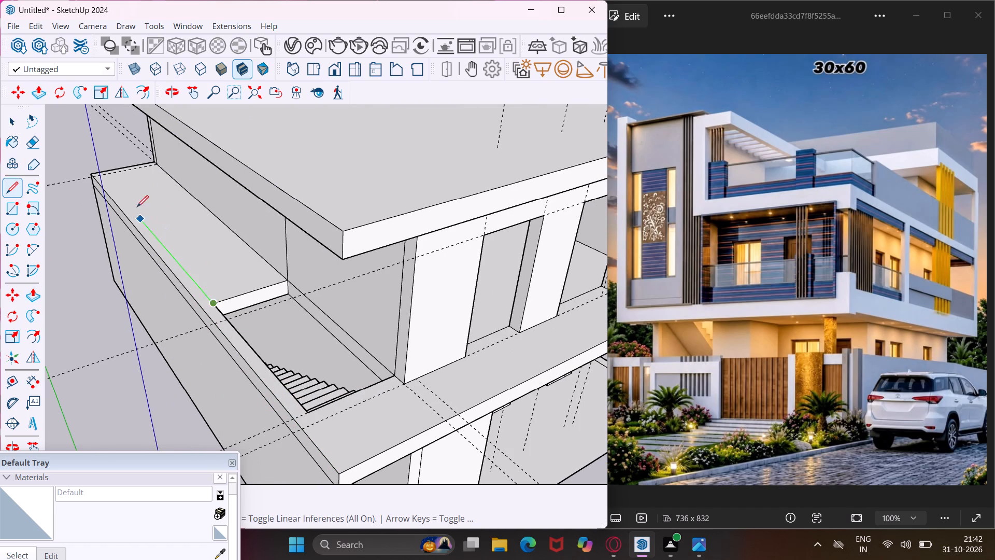
{"action": "scroll", "coordinate": [103, 172], "scroll_direction": "up", "scroll_amount": 4}
{"action": "left_click", "coordinate": [100, 171]}
Draw a line on the first-floor slab from the stair opening's front outer corner to the slab's front edge.
{"action": "scroll", "coordinate": [70, 170], "scroll_direction": "down", "scroll_amount": 2}
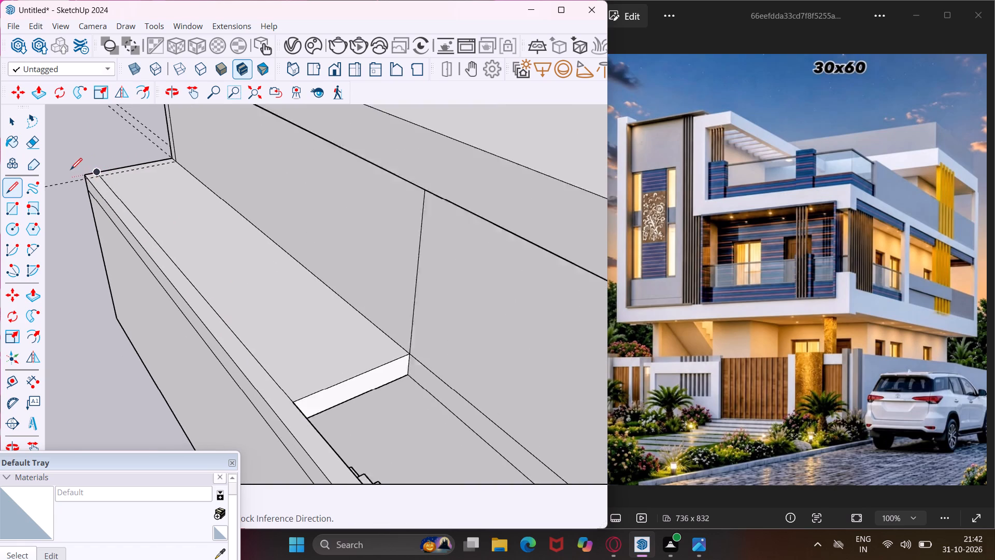
{"action": "scroll", "coordinate": [70, 170], "scroll_direction": "down", "scroll_amount": 8}
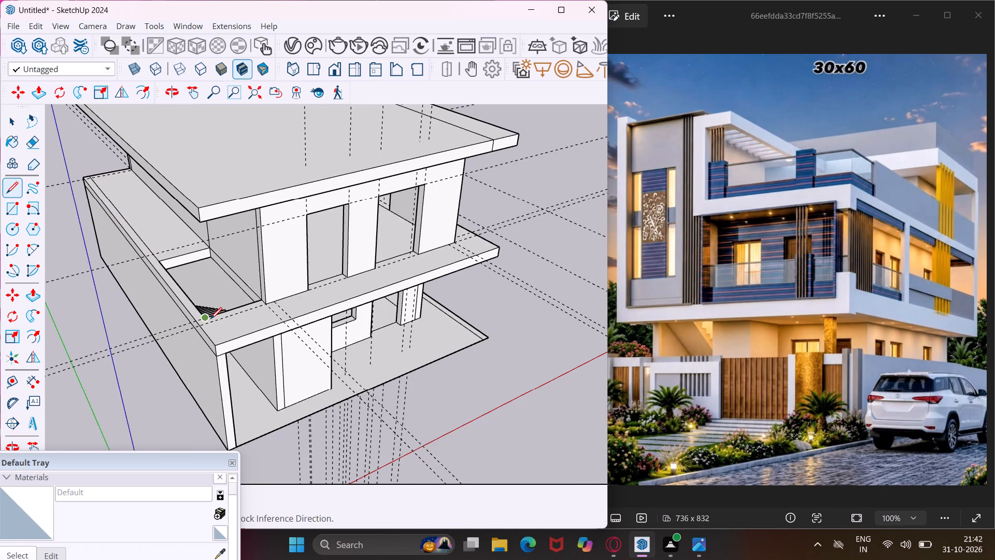
{"action": "scroll", "coordinate": [210, 319], "scroll_direction": "up", "scroll_amount": 4}
{"action": "left_click", "coordinate": [204, 317]}
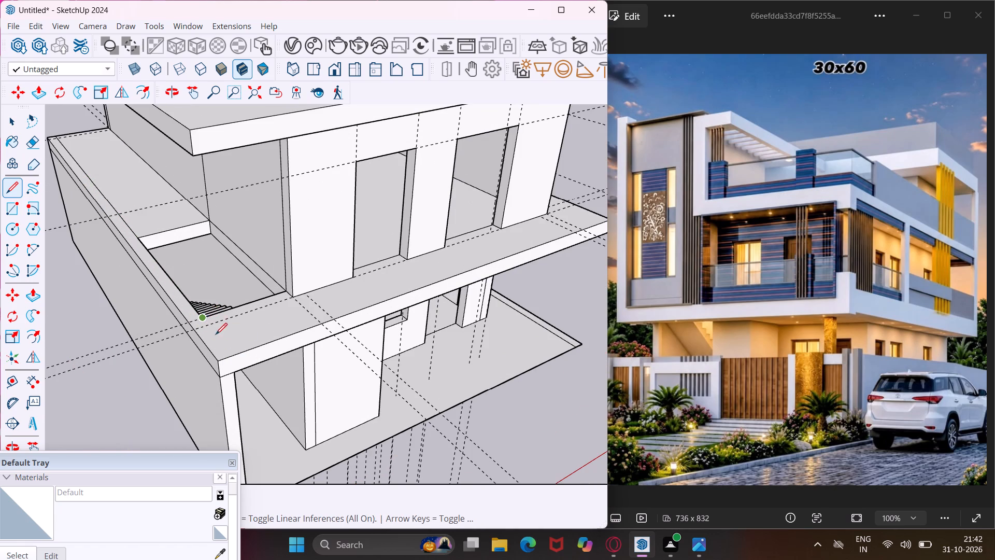
{"action": "left_click", "coordinate": [229, 355]}
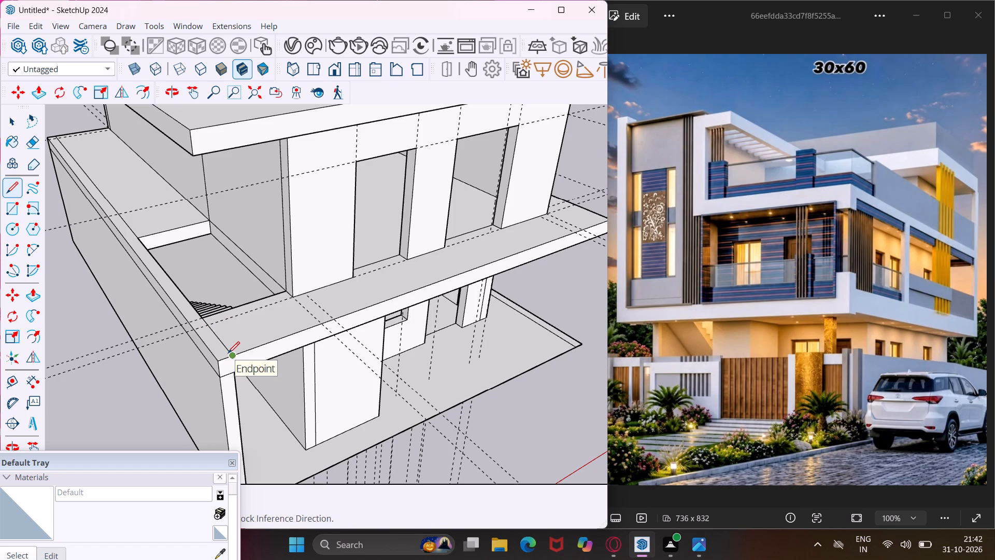
{"action": "key", "text": "Escape"}
{"action": "key", "text": "space"}
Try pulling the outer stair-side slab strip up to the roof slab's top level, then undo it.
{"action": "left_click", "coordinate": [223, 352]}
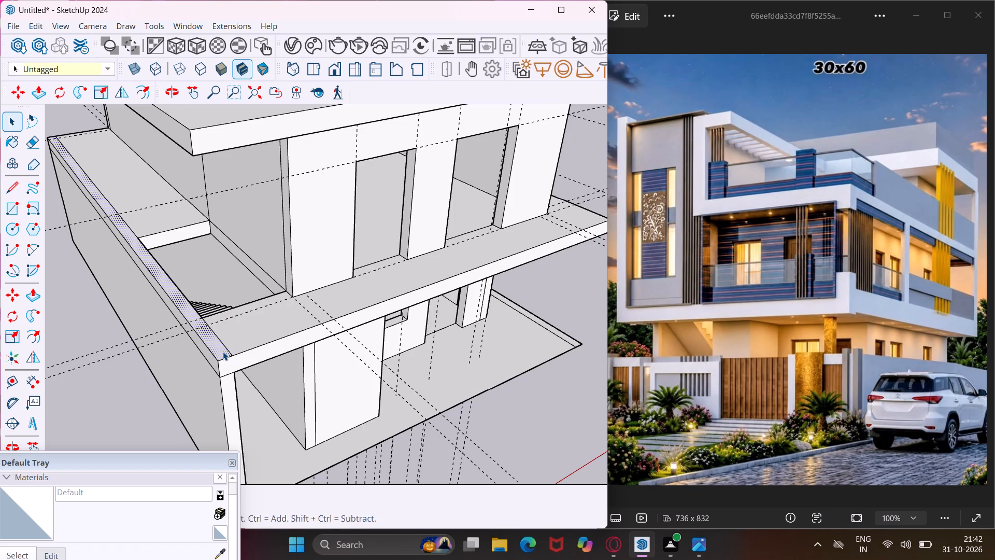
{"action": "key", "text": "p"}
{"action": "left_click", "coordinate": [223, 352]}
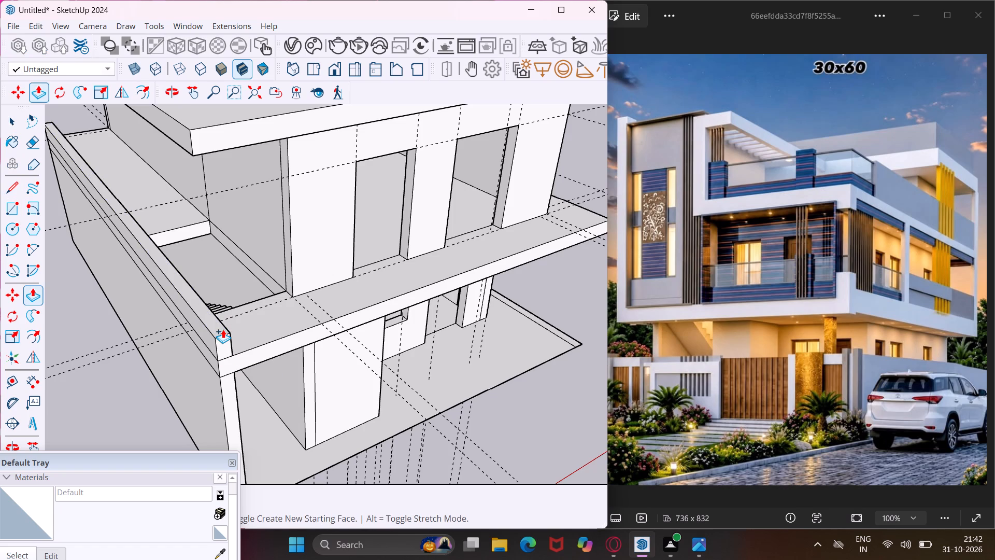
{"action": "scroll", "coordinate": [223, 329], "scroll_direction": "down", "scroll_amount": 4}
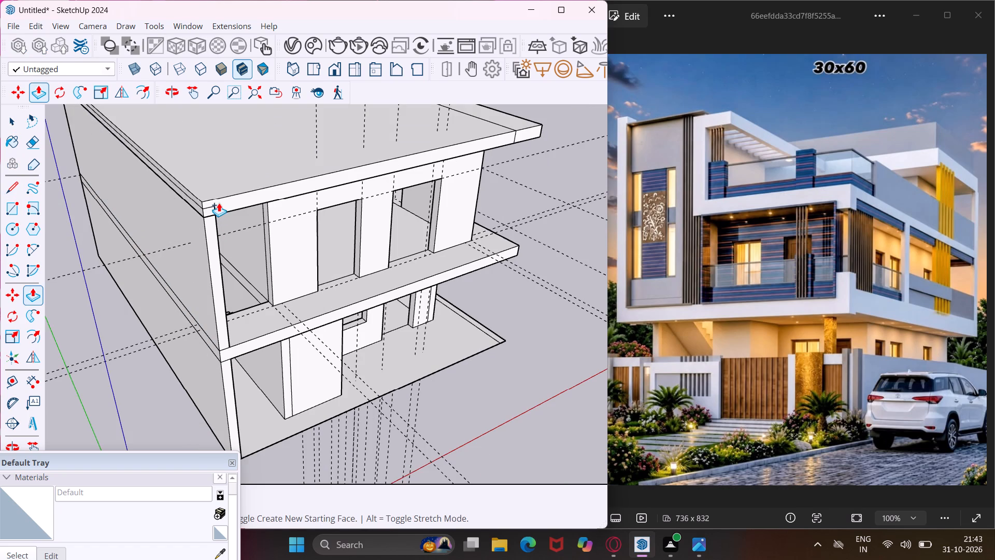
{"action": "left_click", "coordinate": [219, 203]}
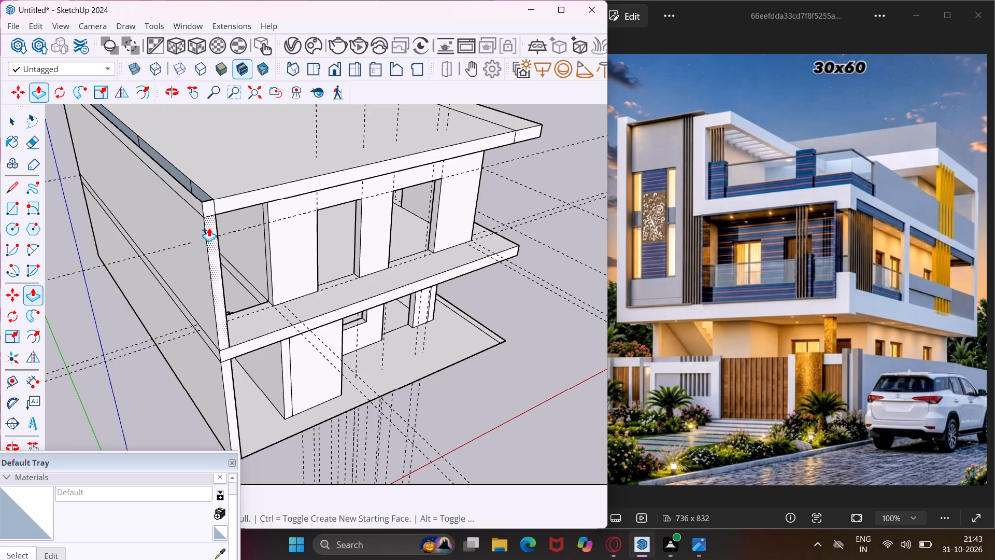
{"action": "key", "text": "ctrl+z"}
Pull the outer stair-side slab strip up 20' to form the tall side wall.
{"action": "left_click", "coordinate": [217, 341]}
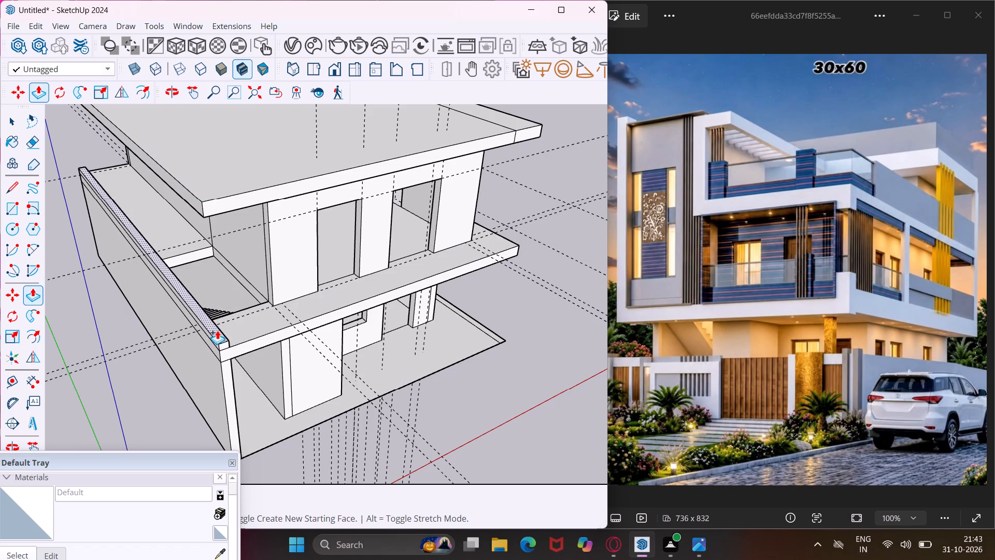
{"action": "scroll", "coordinate": [211, 314], "scroll_direction": "down", "scroll_amount": 4}
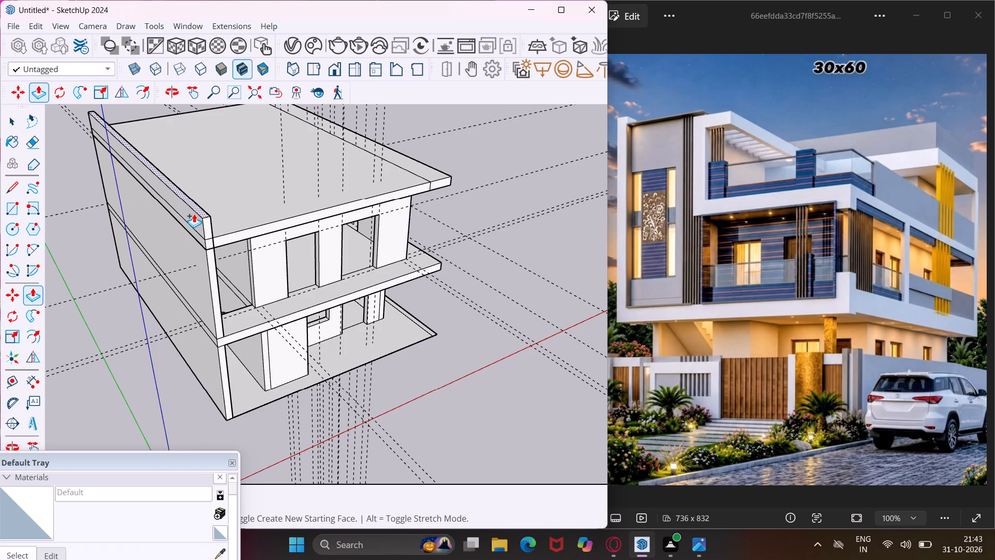
{"action": "type", "text": "20'"}
{"action": "key", "text": "Return"}
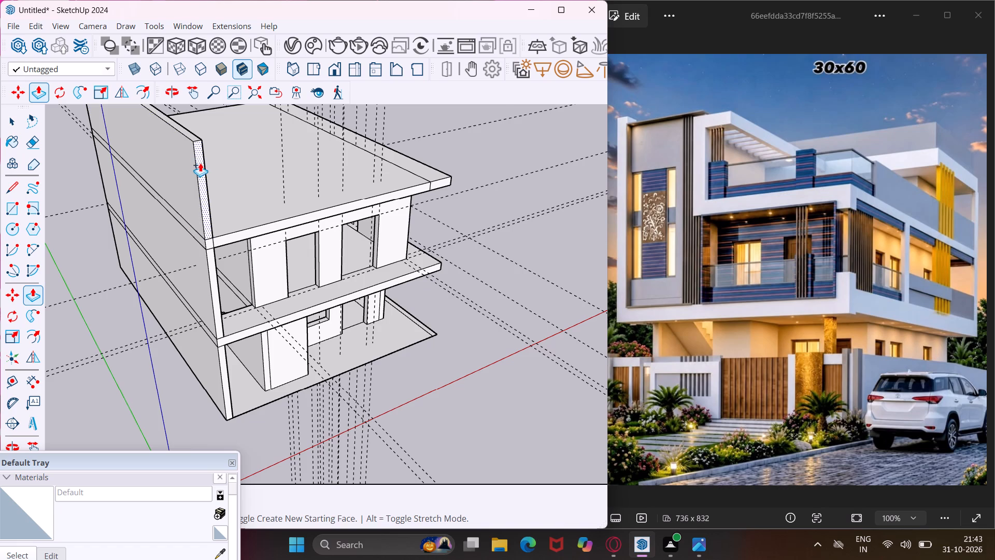
{"action": "scroll", "coordinate": [119, 189], "scroll_direction": "down", "scroll_amount": 4}
{"action": "key", "text": "Escape"}
{"action": "key", "text": "space"}
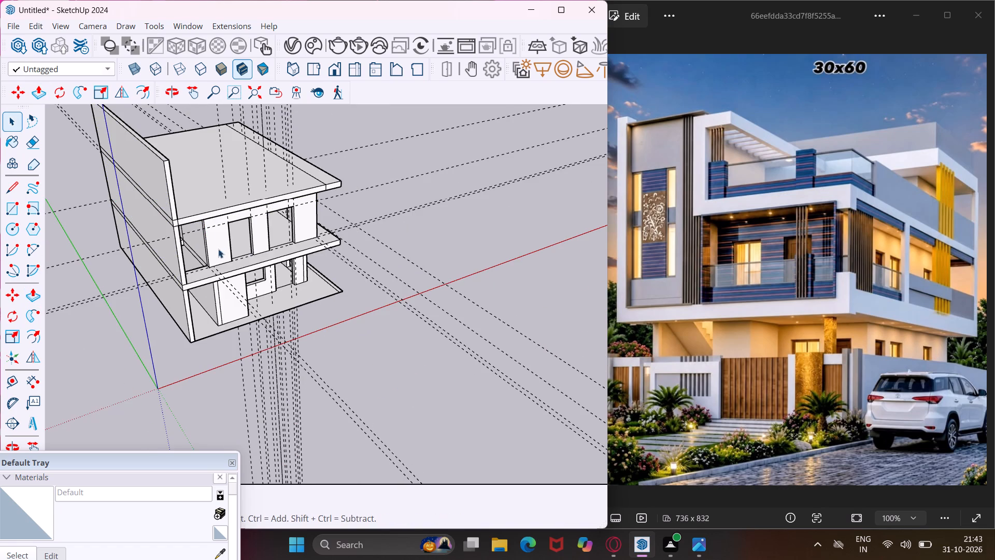
Draw a narrow rectangle on the first-floor slab along its front edge, starting at the tall side wall's inner front corner.
{"action": "scroll", "coordinate": [251, 255], "scroll_direction": "up", "scroll_amount": 5}
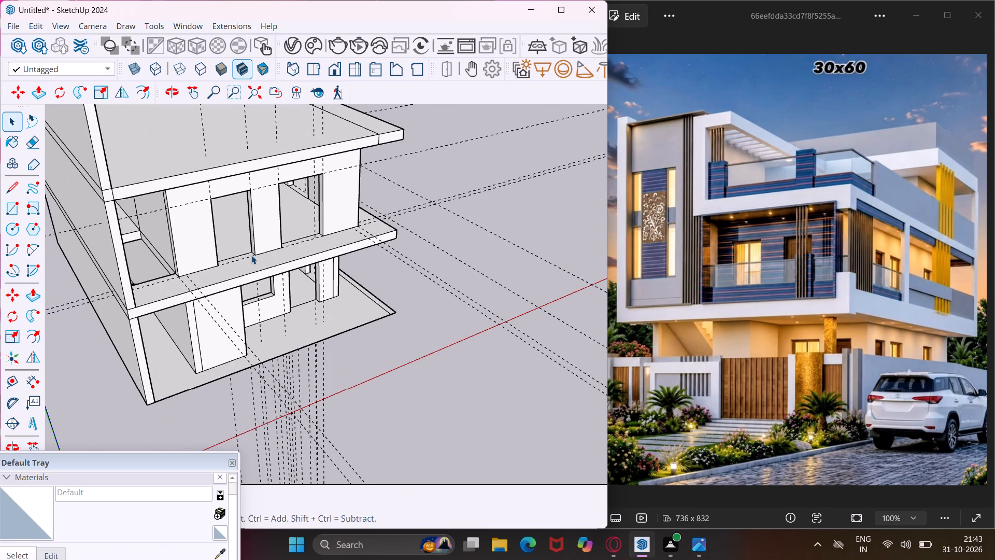
{"action": "middle_click_drag", "start_coordinate": [251, 255], "coordinate": [152, 289]}
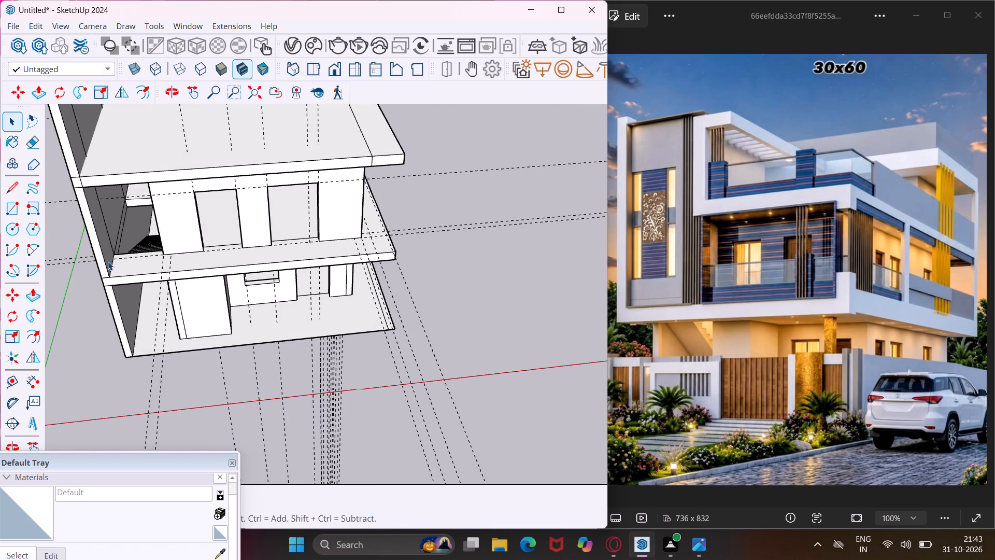
{"action": "scroll", "coordinate": [108, 261], "scroll_direction": "up", "scroll_amount": 1}
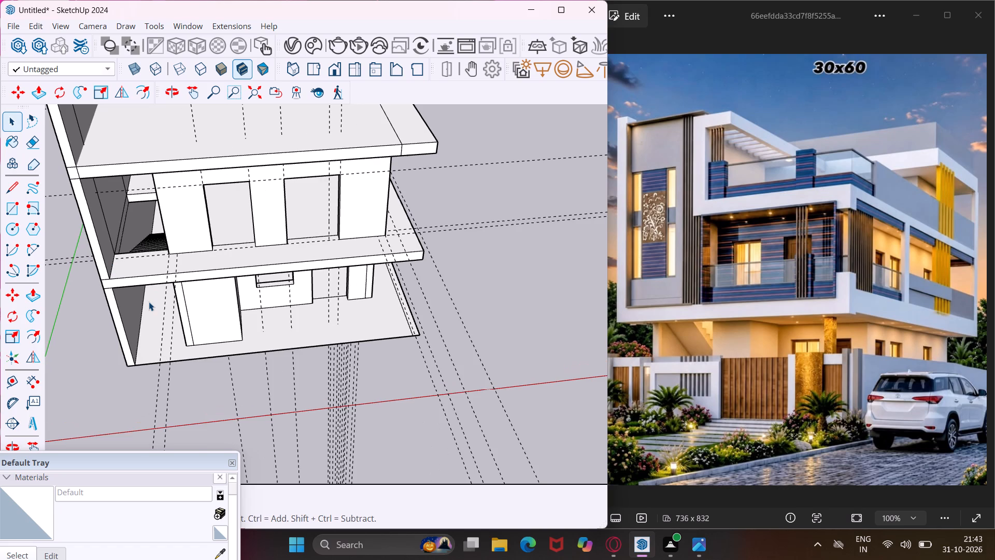
{"action": "left_click", "coordinate": [18, 210]}
{"action": "scroll", "coordinate": [99, 280], "scroll_direction": "up", "scroll_amount": 4}
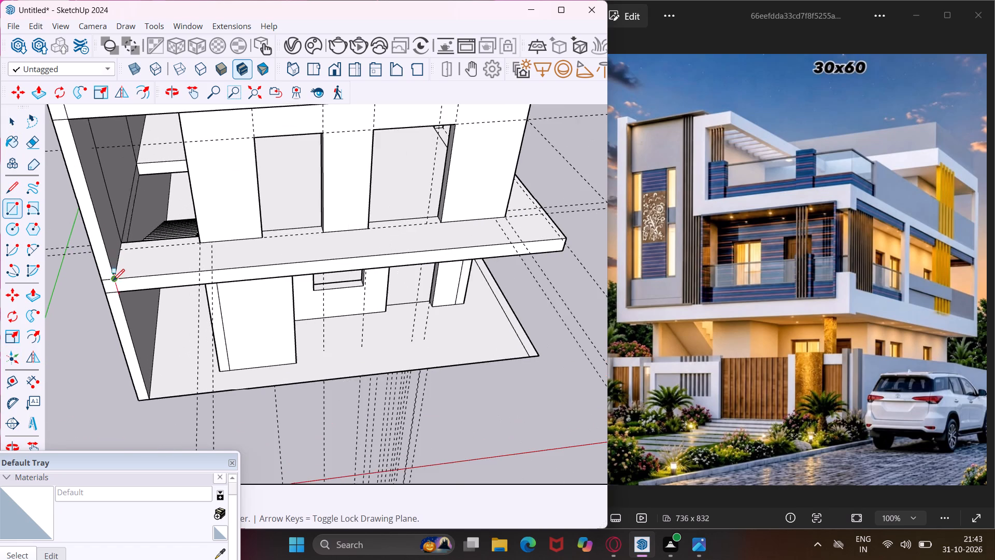
{"action": "scroll", "coordinate": [117, 281], "scroll_direction": "up", "scroll_amount": 3}
{"action": "left_click", "coordinate": [112, 279]}
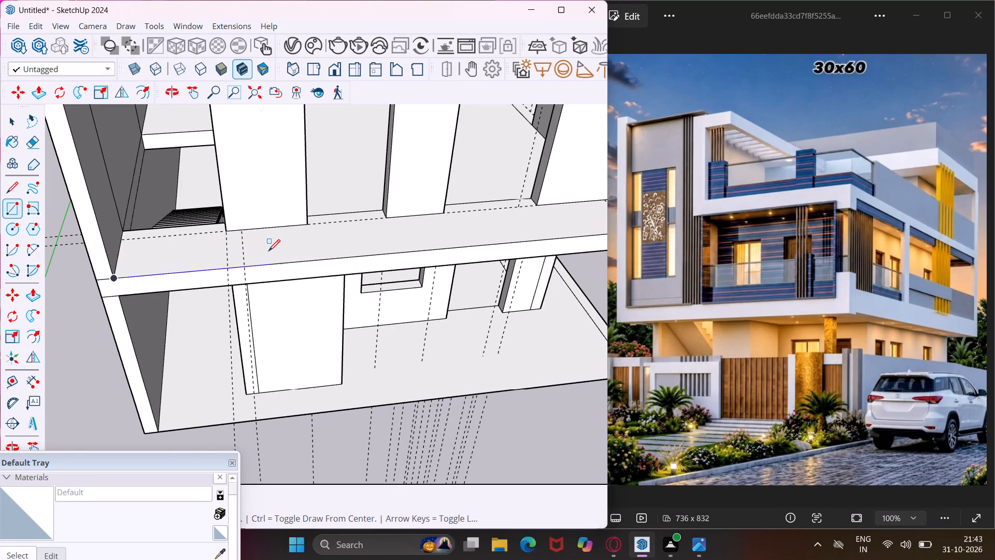
{"action": "scroll", "coordinate": [266, 251], "scroll_direction": "up", "scroll_amount": 6}
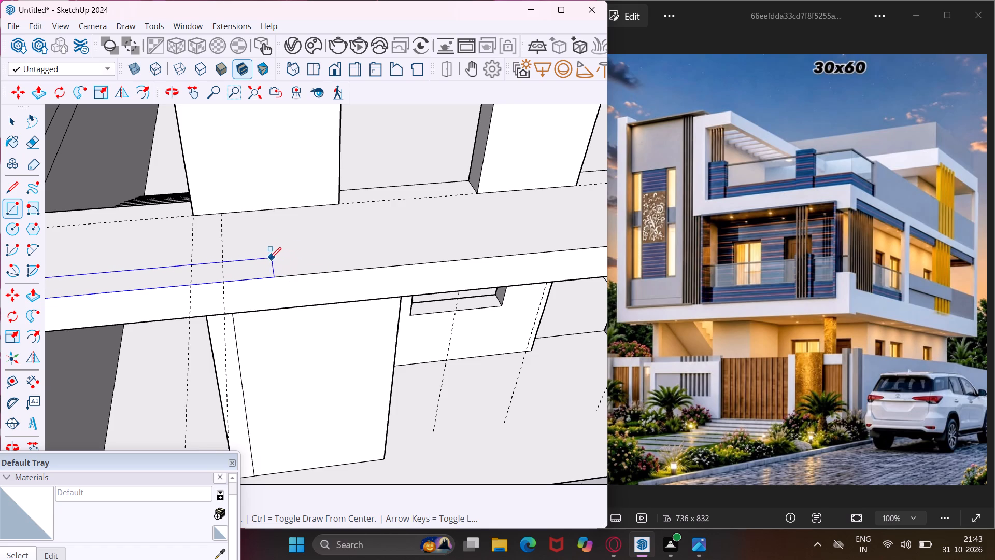
{"action": "scroll", "coordinate": [262, 259], "scroll_direction": "down", "scroll_amount": 3}
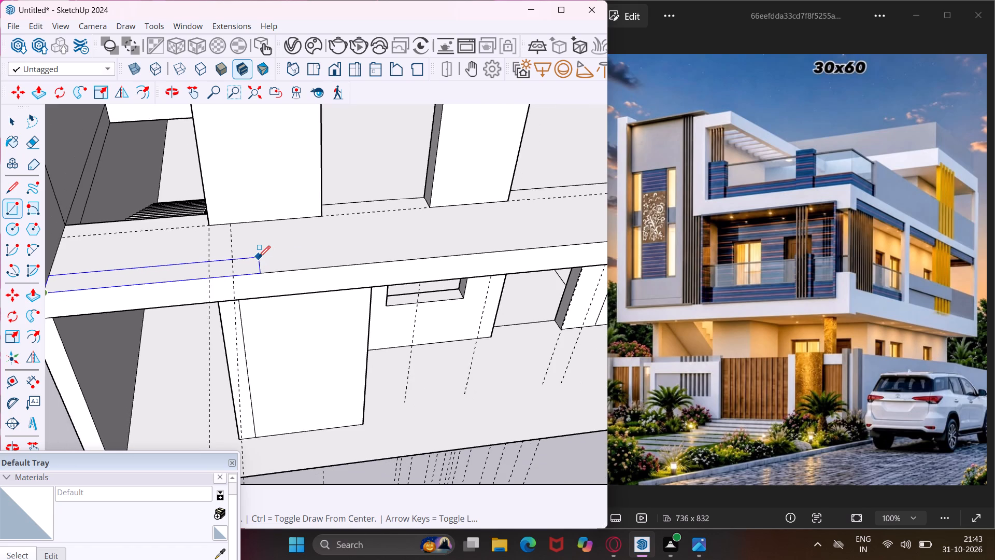
{"action": "left_click", "coordinate": [259, 257]}
{"action": "key", "text": "Escape"}
{"action": "key", "text": "space"}
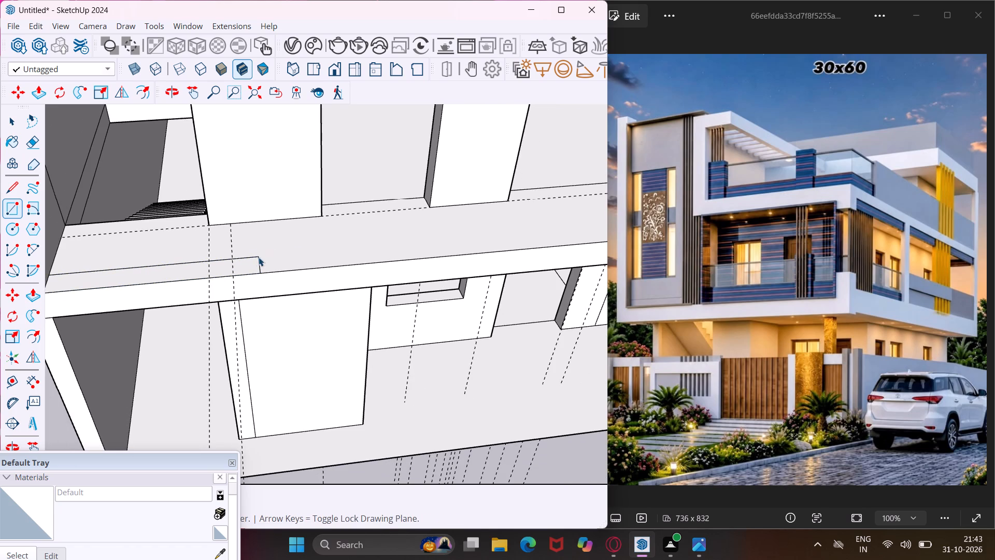
Pull the narrow front-edge rectangle up to the top of the tall side wall to form the front wall panel.
{"action": "left_click", "coordinate": [245, 264]}
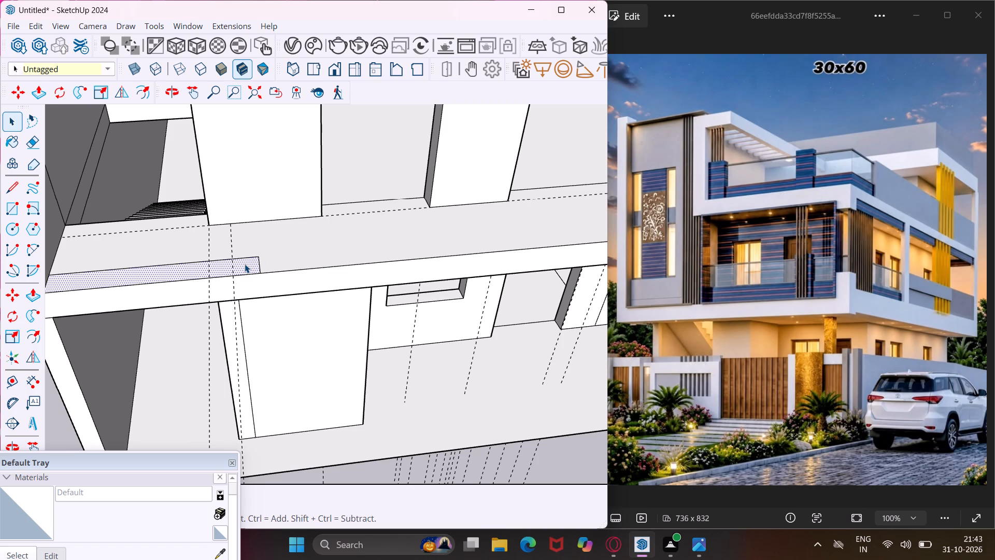
{"action": "key", "text": "p"}
{"action": "left_click", "coordinate": [245, 264]}
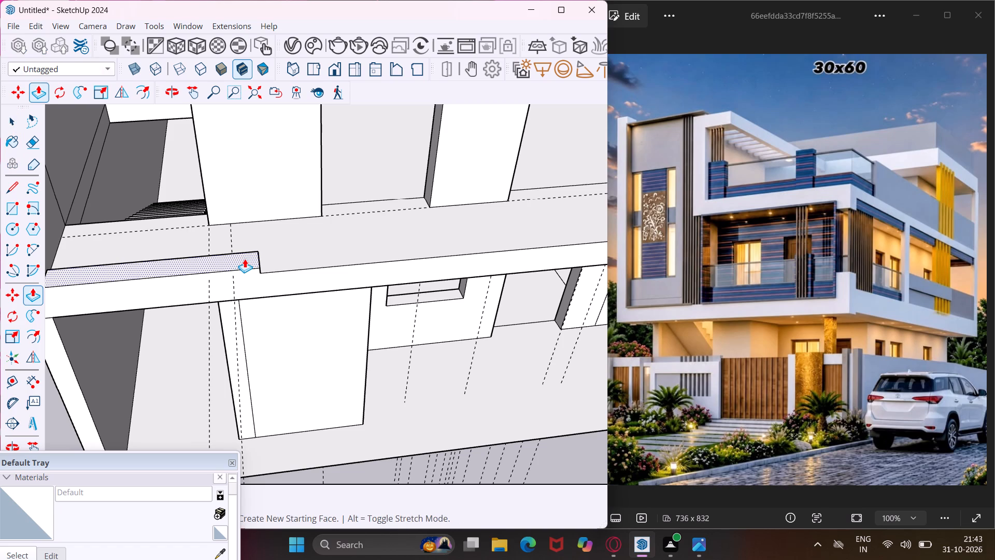
{"action": "scroll", "coordinate": [220, 233], "scroll_direction": "down", "scroll_amount": 9}
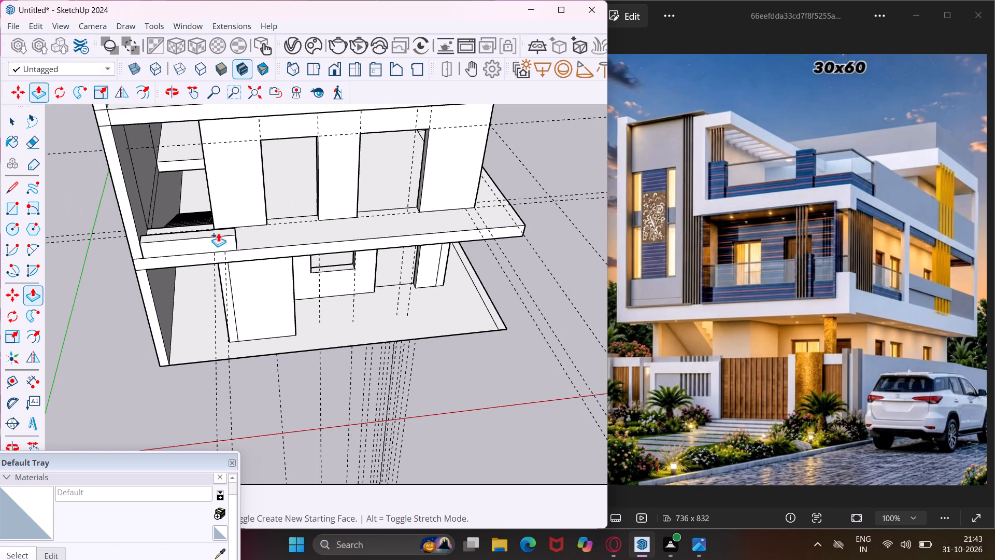
{"action": "scroll", "coordinate": [218, 233], "scroll_direction": "down", "scroll_amount": 7}
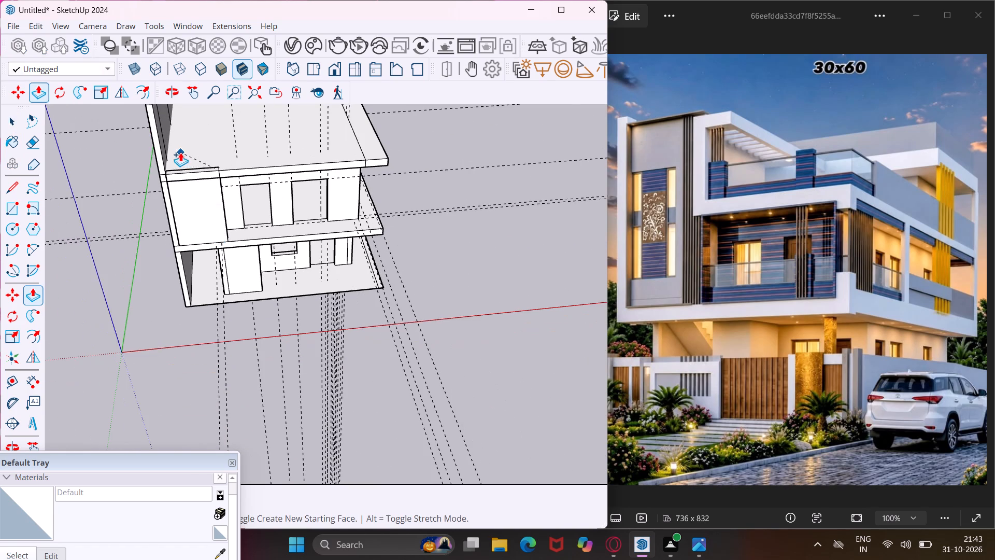
{"action": "scroll", "coordinate": [180, 152], "scroll_direction": "down", "scroll_amount": 4}
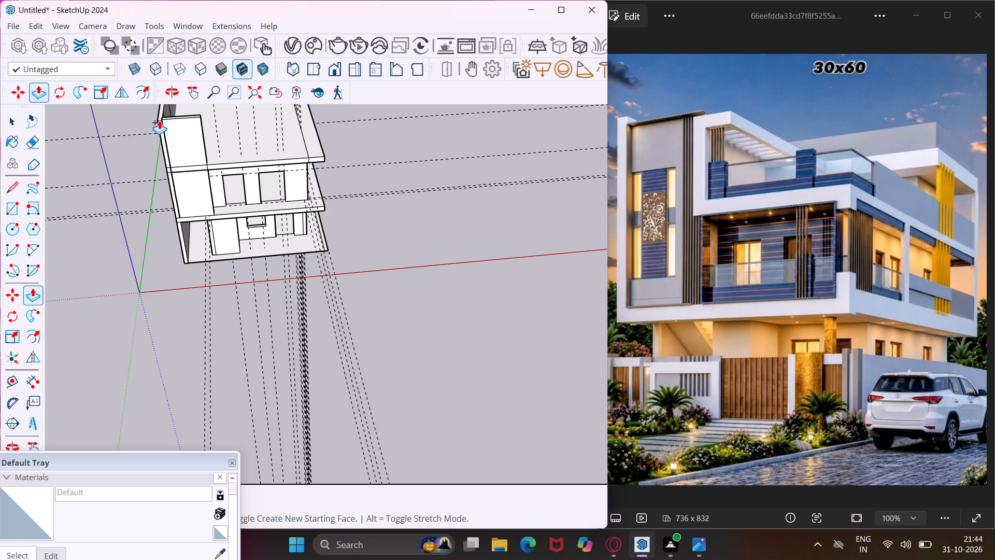
{"action": "scroll", "coordinate": [159, 120], "scroll_direction": "up", "scroll_amount": 10}
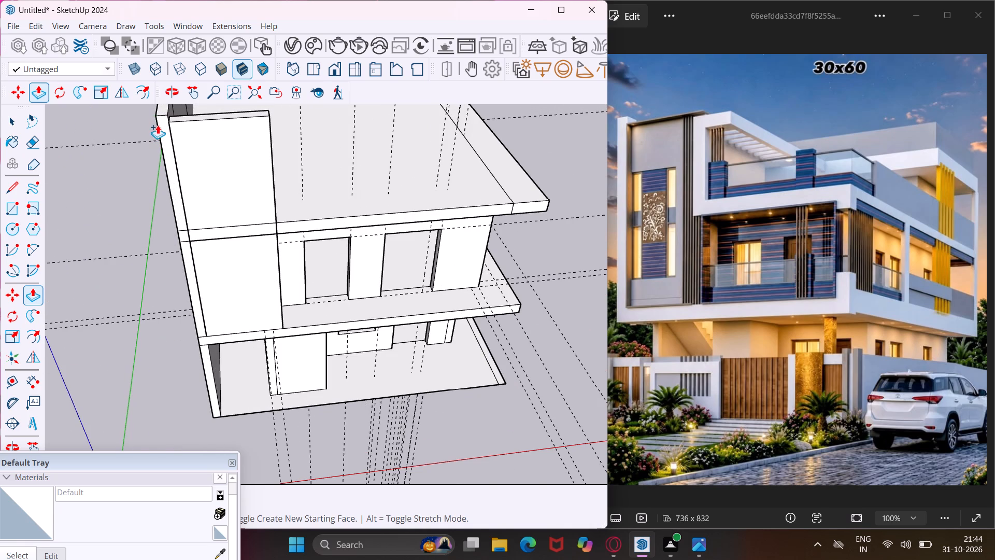
{"action": "left_click", "coordinate": [158, 117]}
{"action": "scroll", "coordinate": [186, 180], "scroll_direction": "down", "scroll_amount": 6}
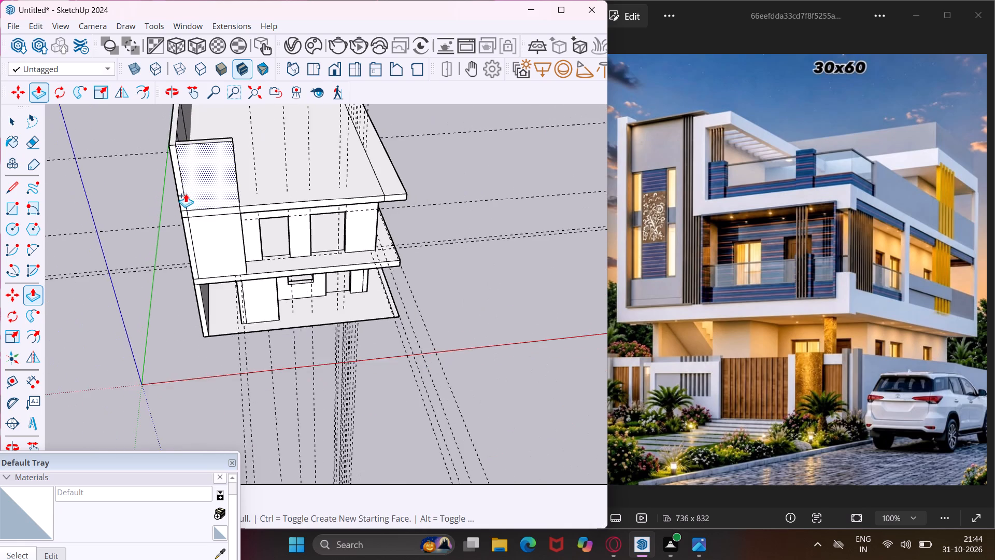
{"action": "scroll", "coordinate": [186, 199], "scroll_direction": "down", "scroll_amount": 4}
{"action": "scroll", "coordinate": [229, 244], "scroll_direction": "up", "scroll_amount": 4}
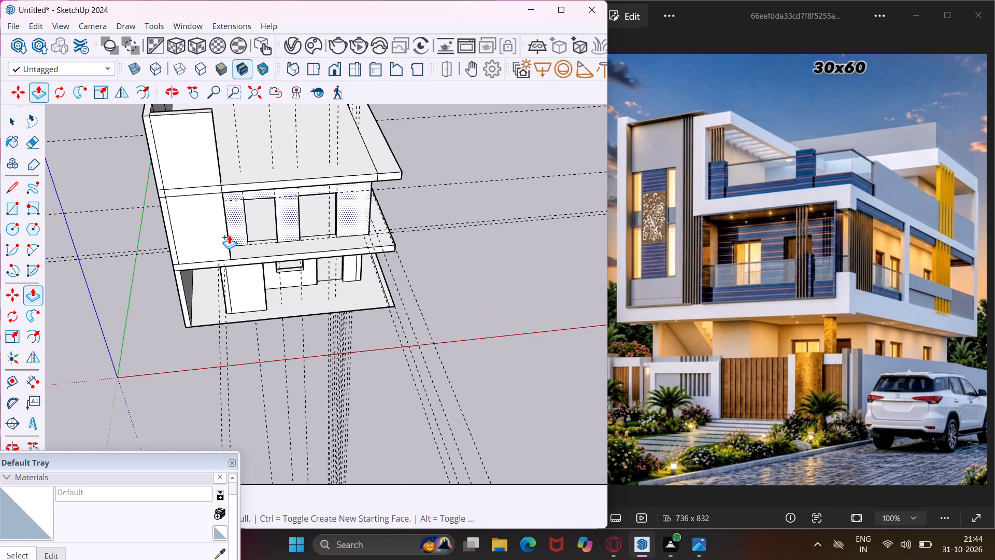
{"action": "scroll", "coordinate": [229, 234], "scroll_direction": "up", "scroll_amount": 1}
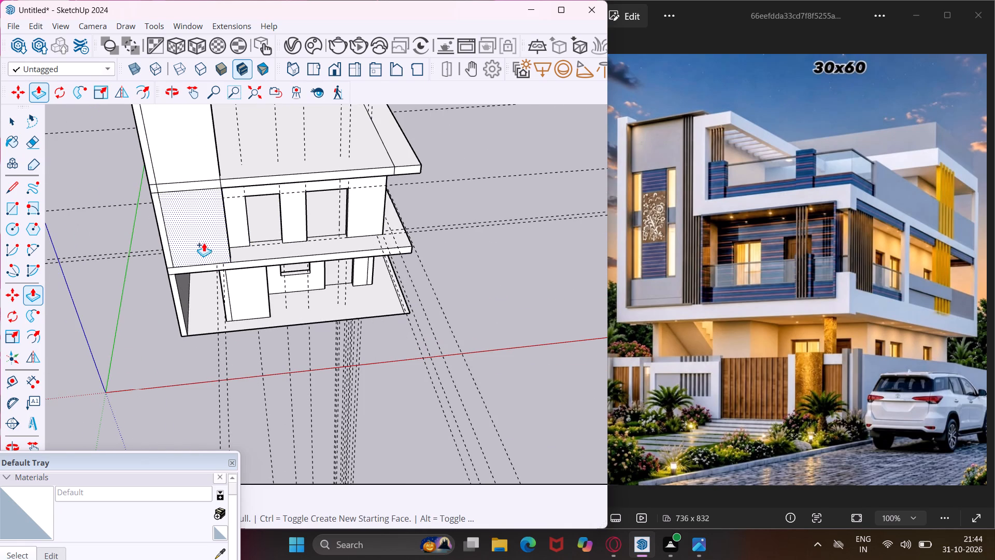
{"action": "key", "text": "Escape"}
{"action": "key", "text": "space"}
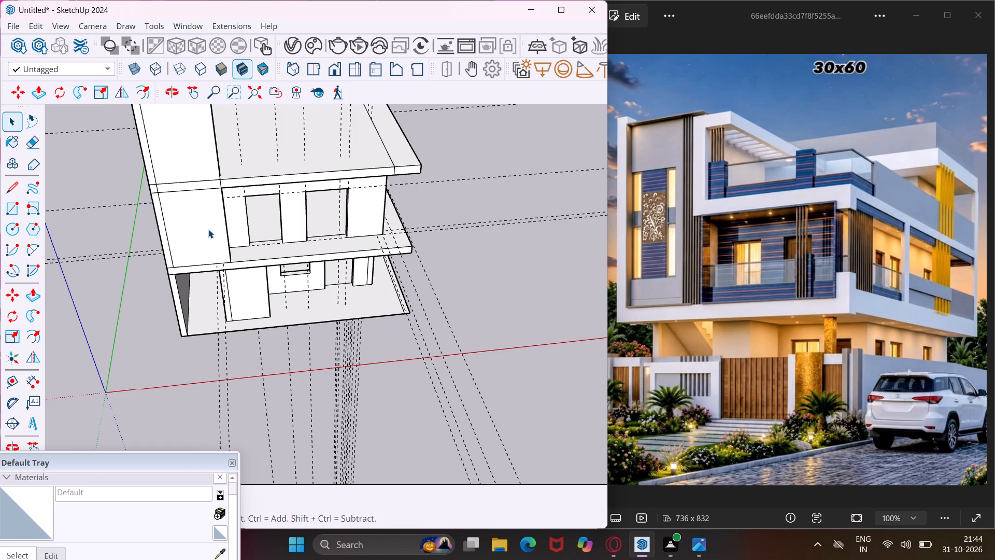
Pull the front wall panel's free side face outward, away from the tall side wall, to widen the panel slightly.
{"action": "middle_click_drag", "start_coordinate": [211, 228], "coordinate": [198, 227]}
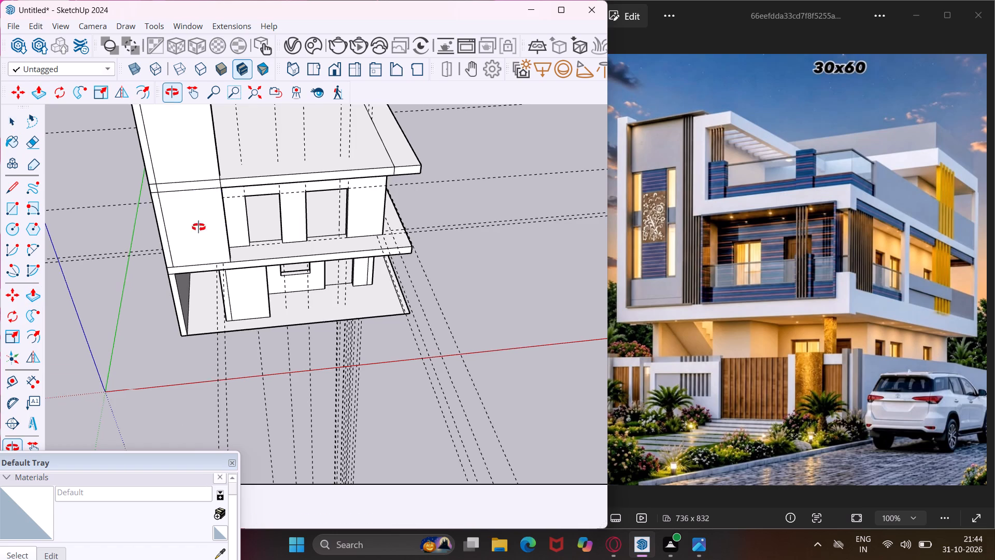
{"action": "middle_click_drag", "start_coordinate": [198, 227], "coordinate": [93, 249]}
{"action": "scroll", "coordinate": [203, 153], "scroll_direction": "up", "scroll_amount": 9}
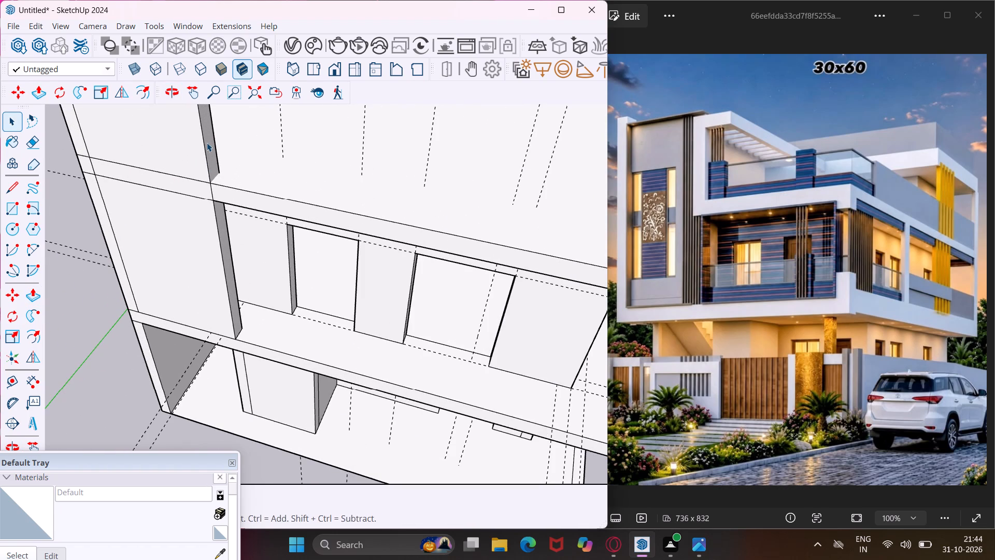
{"action": "left_click", "coordinate": [207, 143]}
{"action": "key", "text": "p"}
{"action": "left_click", "coordinate": [207, 143]}
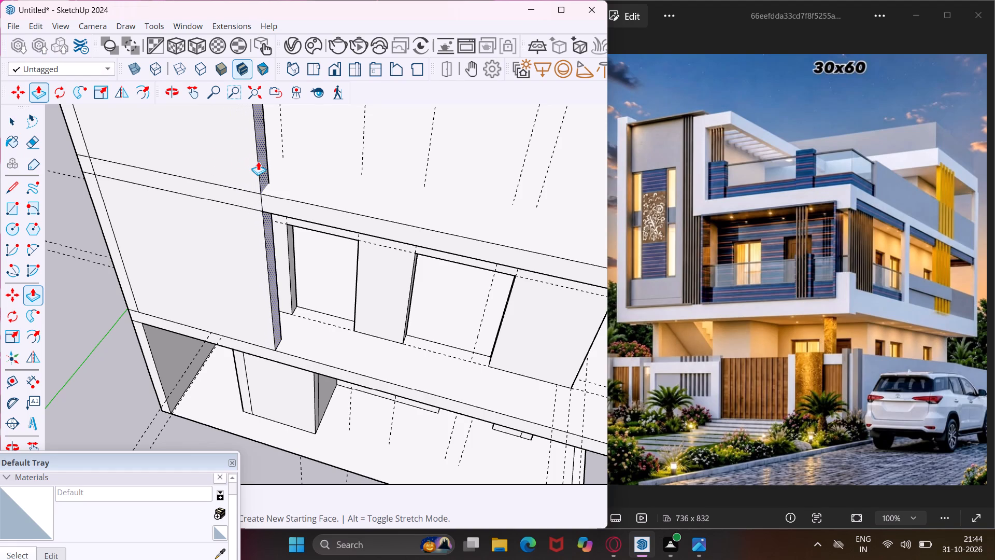
{"action": "left_click", "coordinate": [264, 164]}
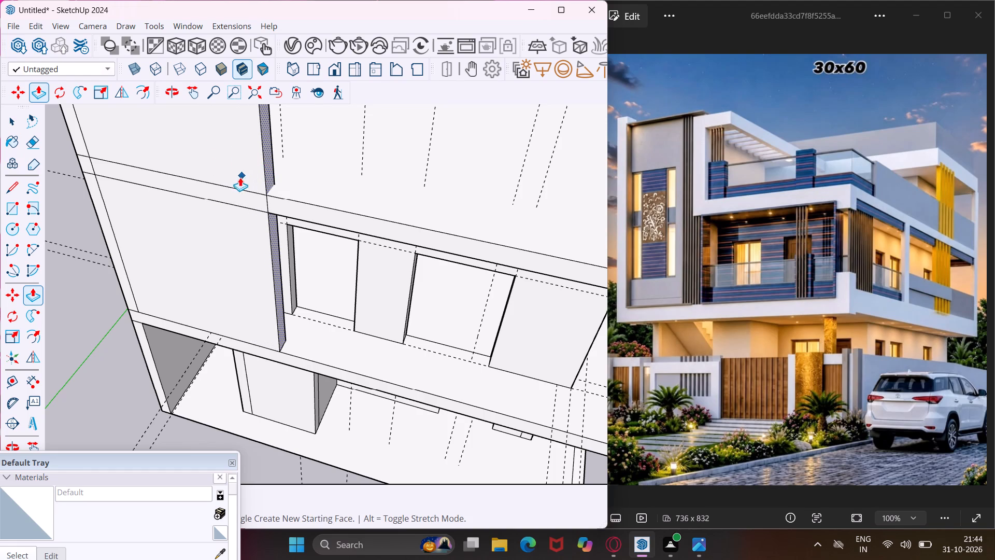
{"action": "key", "text": "Escape"}
{"action": "key", "text": "space"}
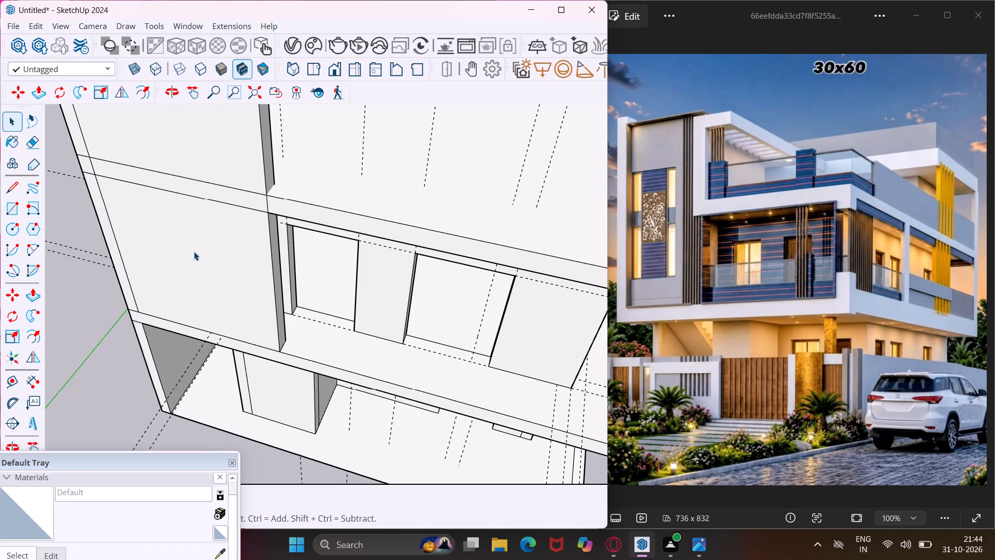
Push the front wall panel's top face down so it sits slightly below the top of the tall side wall.
{"action": "scroll", "coordinate": [192, 254], "scroll_direction": "down", "scroll_amount": 3}
{"action": "middle_click_drag", "start_coordinate": [186, 260], "coordinate": [289, 248]}
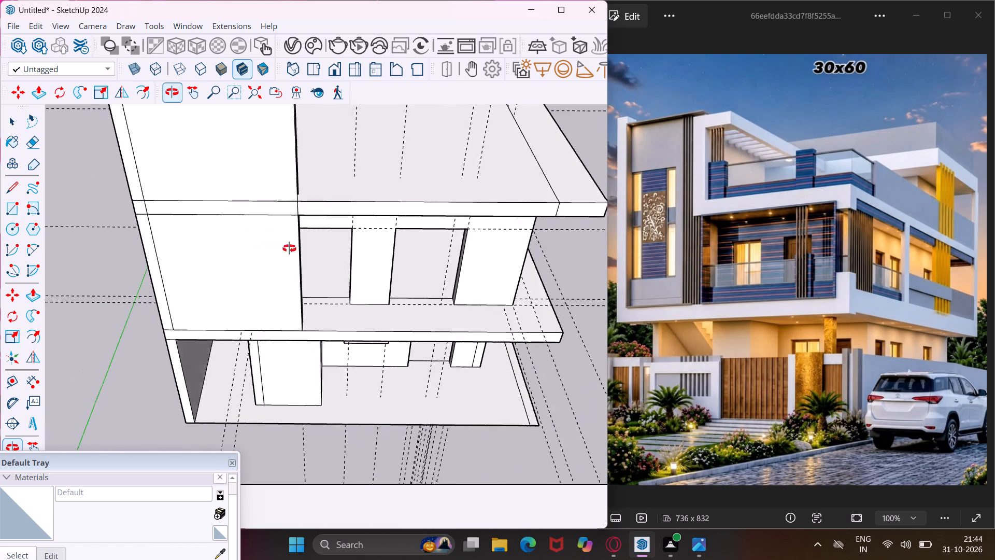
{"action": "middle_click_drag", "start_coordinate": [289, 248], "coordinate": [322, 263]}
{"action": "scroll", "coordinate": [230, 269], "scroll_direction": "down", "scroll_amount": 5}
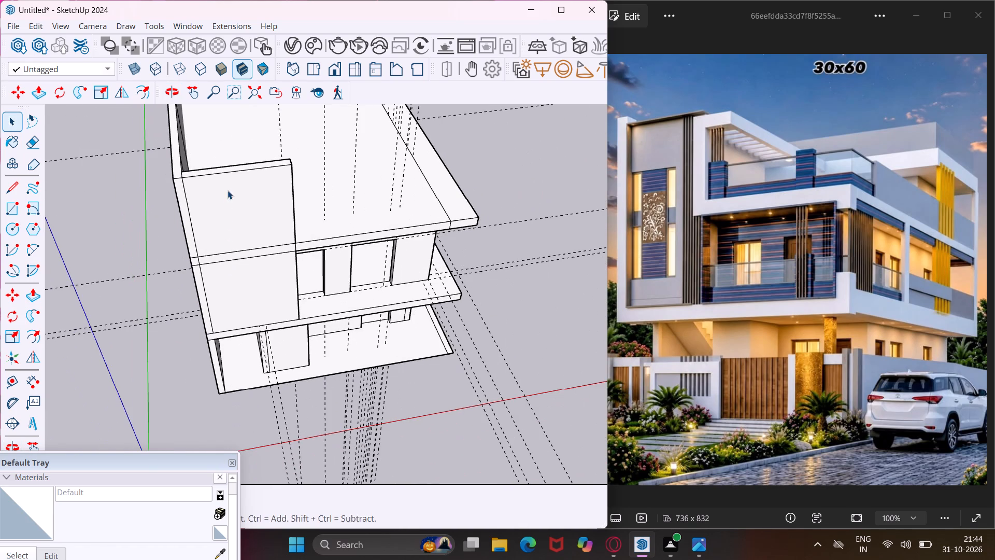
{"action": "scroll", "coordinate": [218, 170], "scroll_direction": "up", "scroll_amount": 5}
{"action": "middle_click_drag", "start_coordinate": [196, 177], "coordinate": [254, 219]}
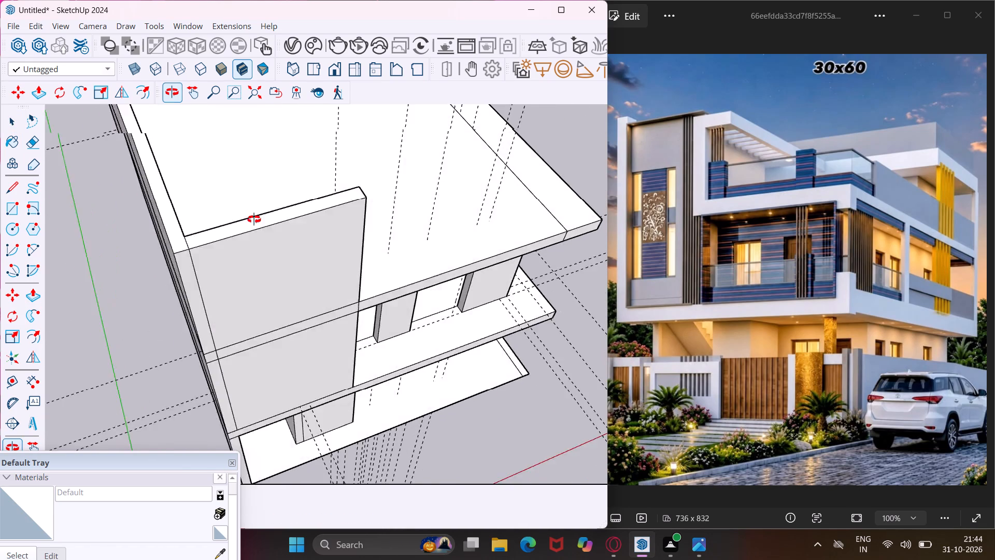
{"action": "middle_click_drag", "start_coordinate": [254, 219], "coordinate": [264, 229]}
{"action": "scroll", "coordinate": [226, 275], "scroll_direction": "up", "scroll_amount": 8}
{"action": "left_click", "coordinate": [212, 297]}
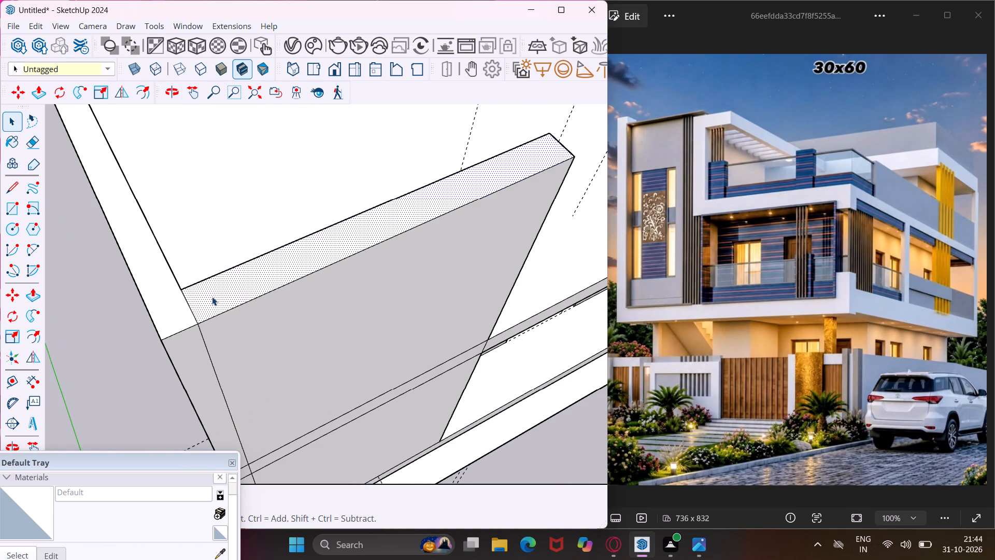
{"action": "key", "text": "p"}
{"action": "left_click", "coordinate": [212, 297]}
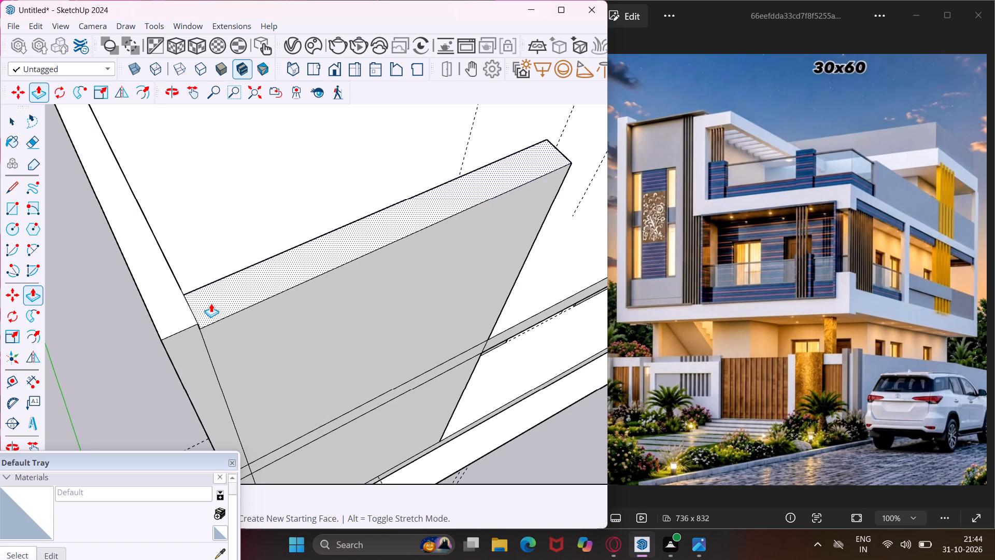
{"action": "middle_click_drag", "start_coordinate": [211, 303], "coordinate": [106, 262]}
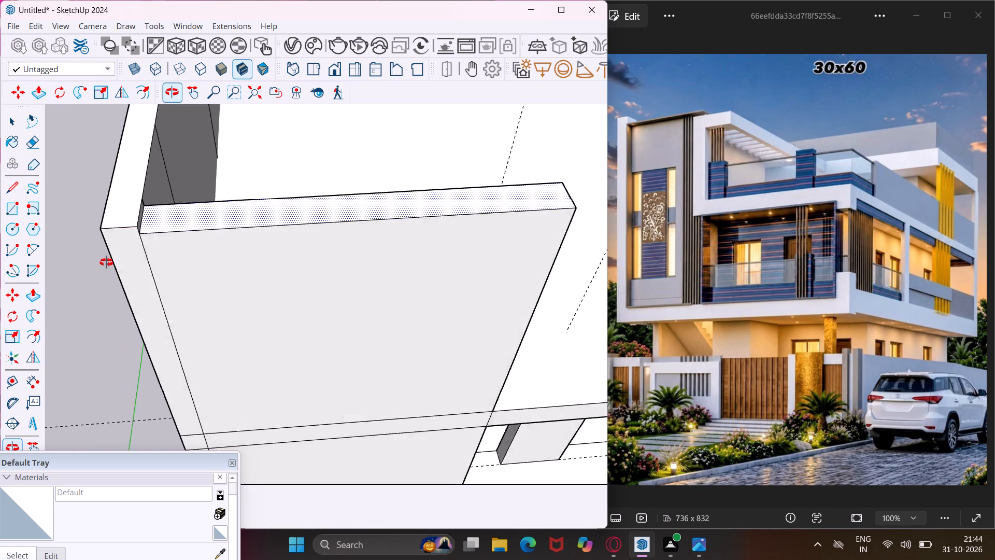
{"action": "middle_click_drag", "start_coordinate": [106, 262], "coordinate": [80, 242]}
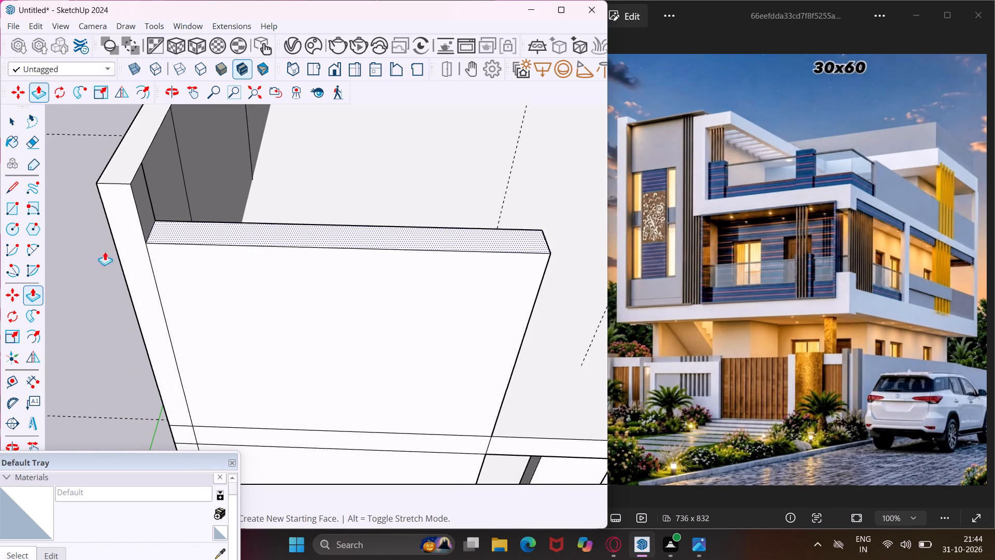
{"action": "left_click", "coordinate": [144, 203]}
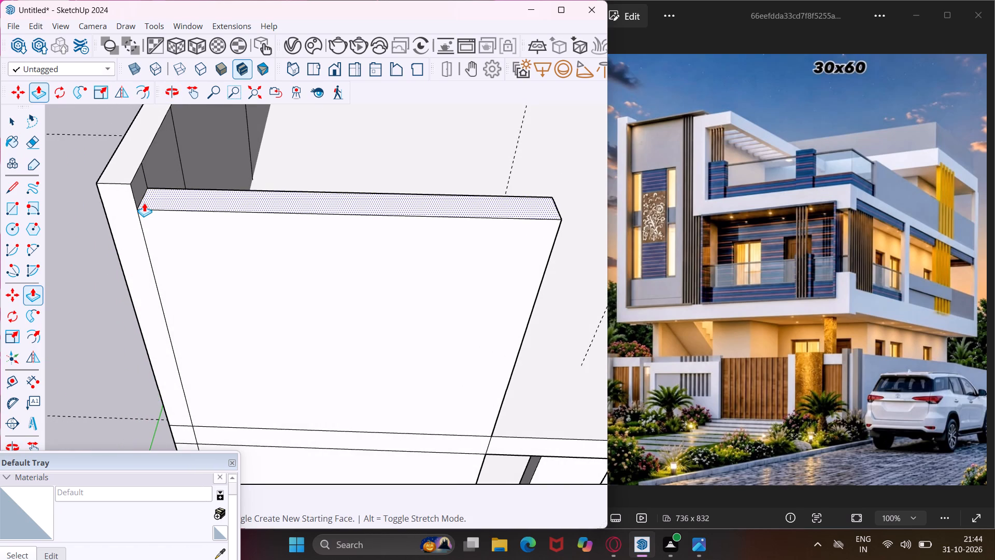
{"action": "key", "text": "Escape"}
{"action": "key", "text": "space"}
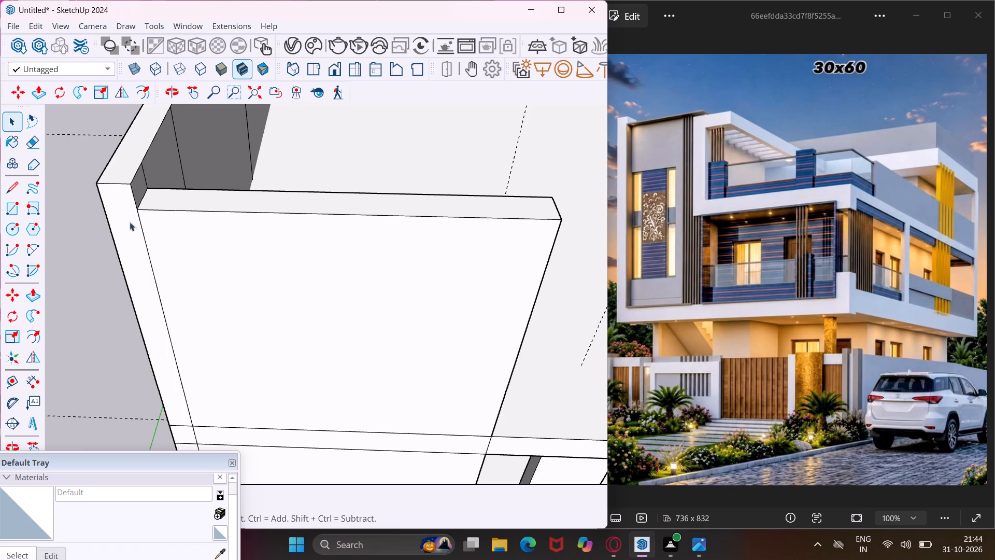
Delete all guides in the model.
{"action": "scroll", "coordinate": [78, 273], "scroll_direction": "down", "scroll_amount": 9}
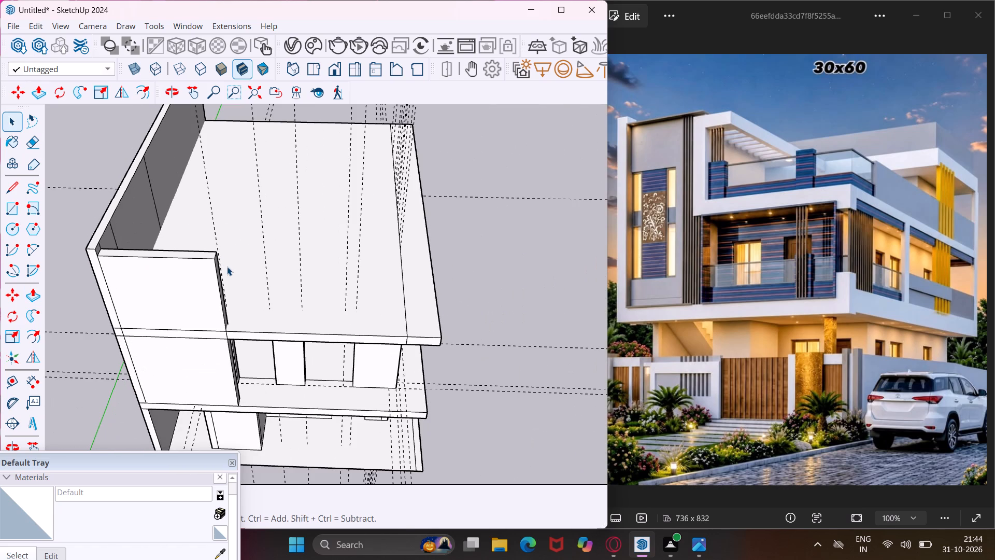
{"action": "middle_click_drag", "start_coordinate": [225, 265], "coordinate": [20, 254]}
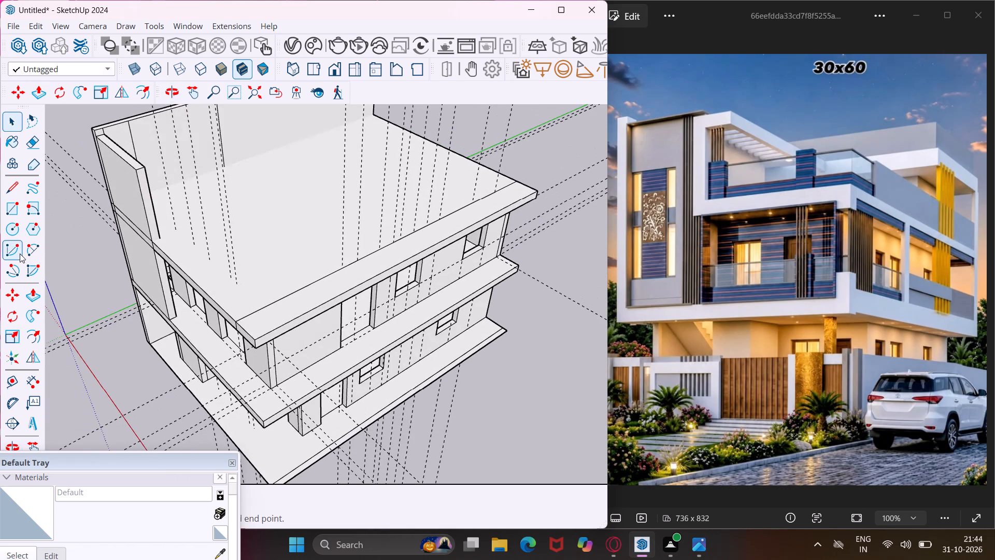
{"action": "scroll", "coordinate": [457, 175], "scroll_direction": "up", "scroll_amount": 4}
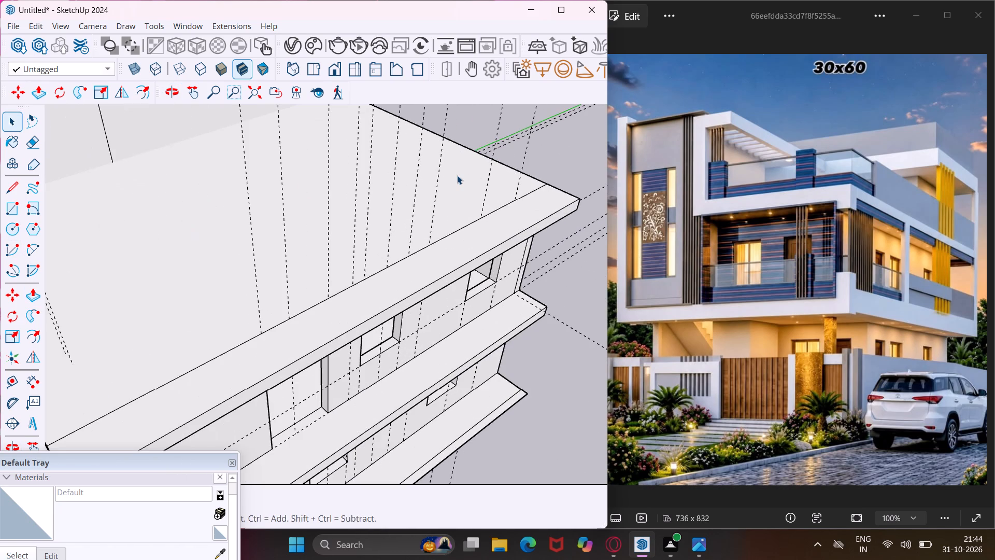
{"action": "middle_click_drag", "start_coordinate": [457, 175], "coordinate": [230, 219]}
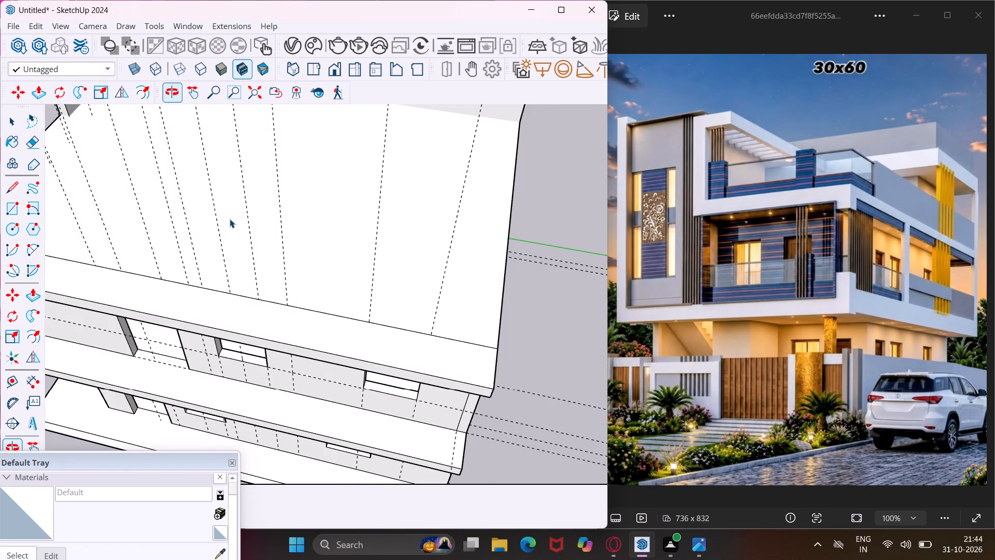
{"action": "left_click", "coordinate": [41, 27]}
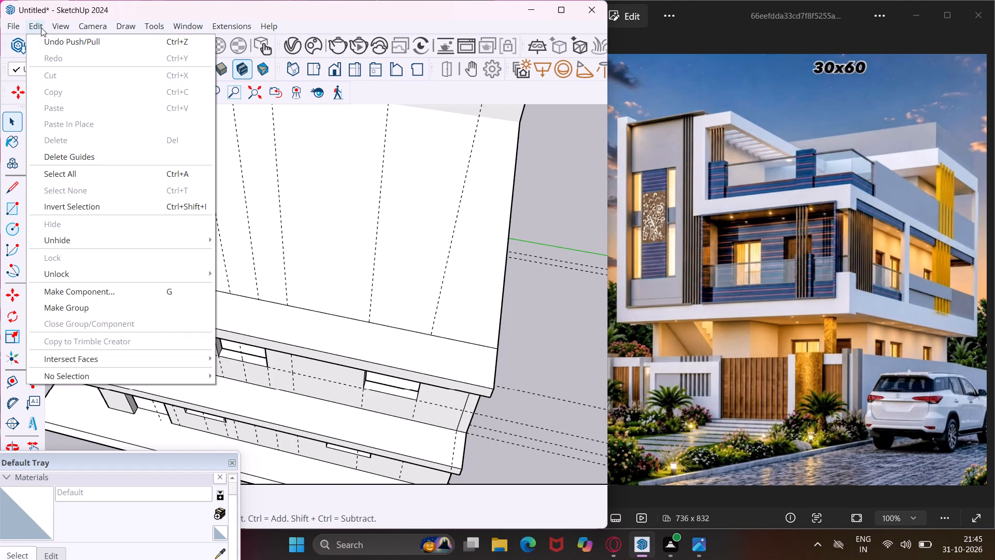
{"action": "left_click", "coordinate": [95, 162]}
Place a guide on the upper slab 9" inward from its rear edge, opposite the front wall panel.
{"action": "scroll", "coordinate": [227, 203], "scroll_direction": "down", "scroll_amount": 5}
{"action": "middle_click_drag", "start_coordinate": [239, 232], "coordinate": [339, 258]}
{"action": "scroll", "coordinate": [312, 258], "scroll_direction": "down", "scroll_amount": 2}
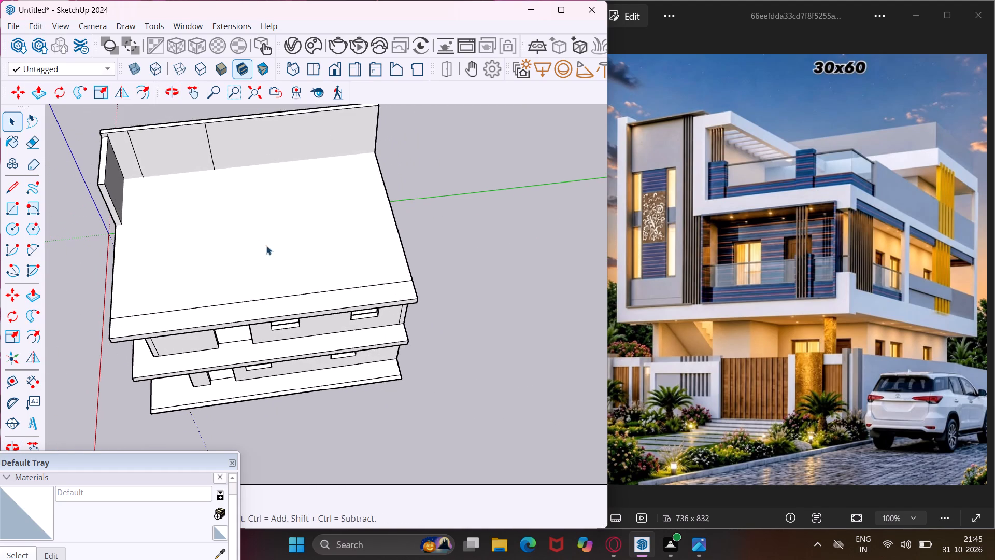
{"action": "left_click", "coordinate": [17, 379]}
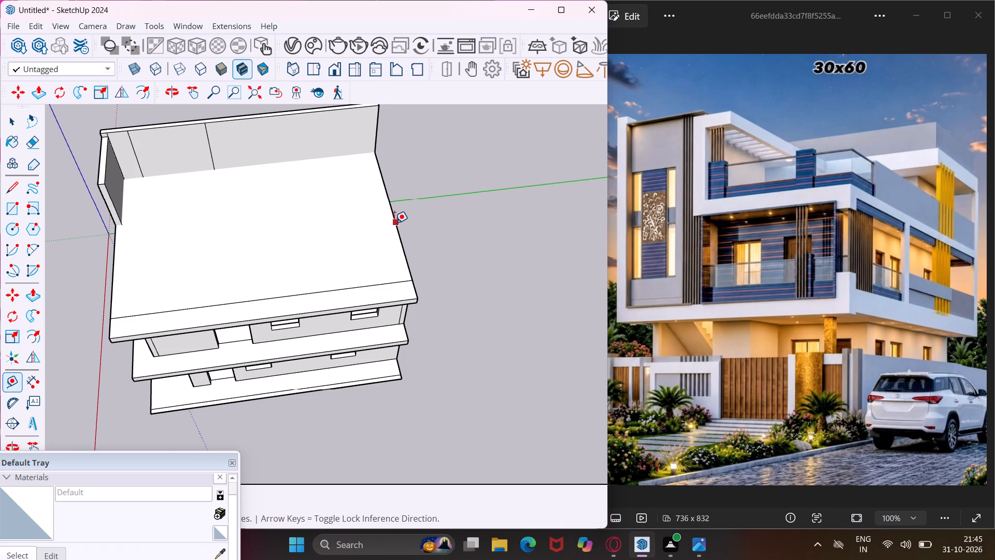
{"action": "scroll", "coordinate": [394, 222], "scroll_direction": "up", "scroll_amount": 4}
{"action": "left_click", "coordinate": [393, 222]}
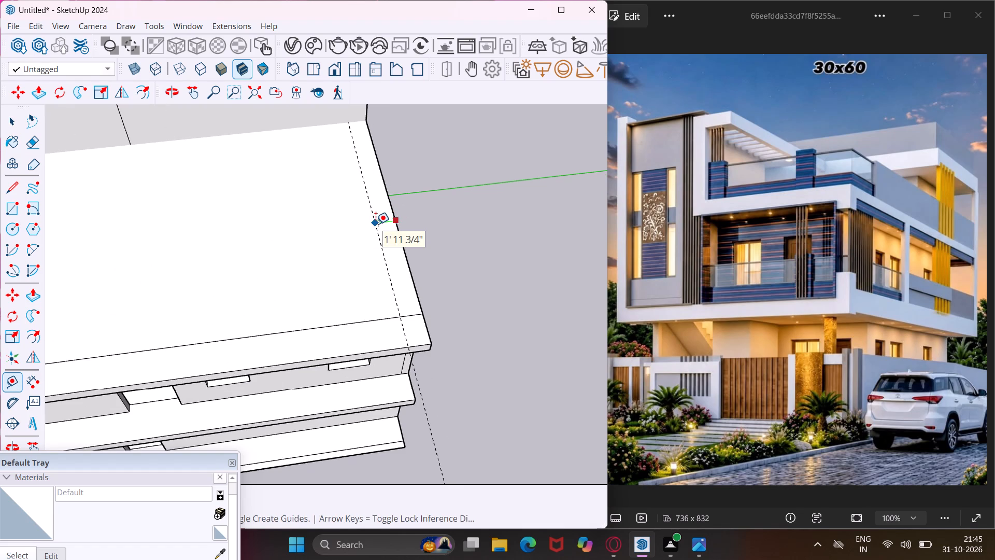
{"action": "type", "text": "9\""}
{"action": "key", "text": "Return"}
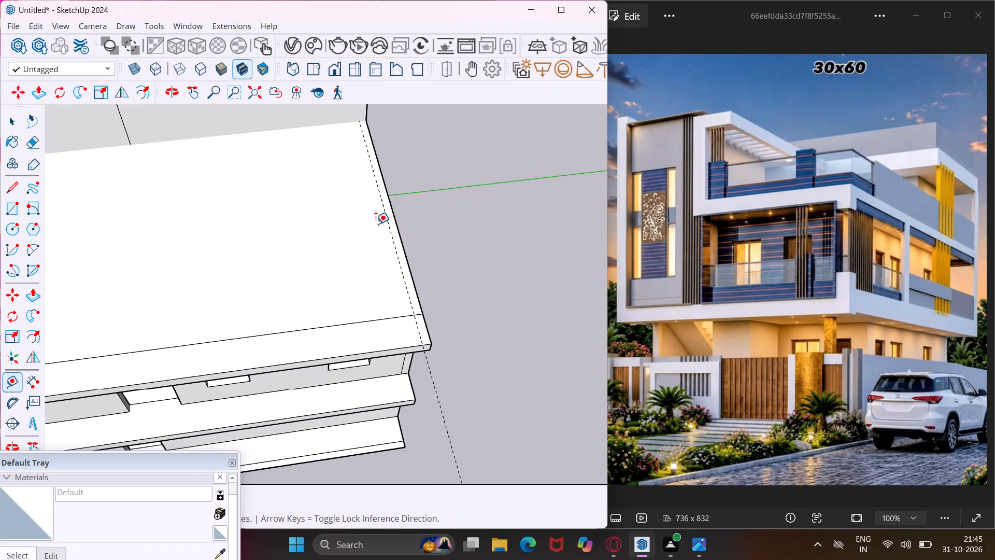
Place a guide on the upper slab 9" inward from the overhang line along its long open side.
{"action": "scroll", "coordinate": [368, 231], "scroll_direction": "down", "scroll_amount": 2}
{"action": "middle_click_drag", "start_coordinate": [368, 231], "coordinate": [422, 231]}
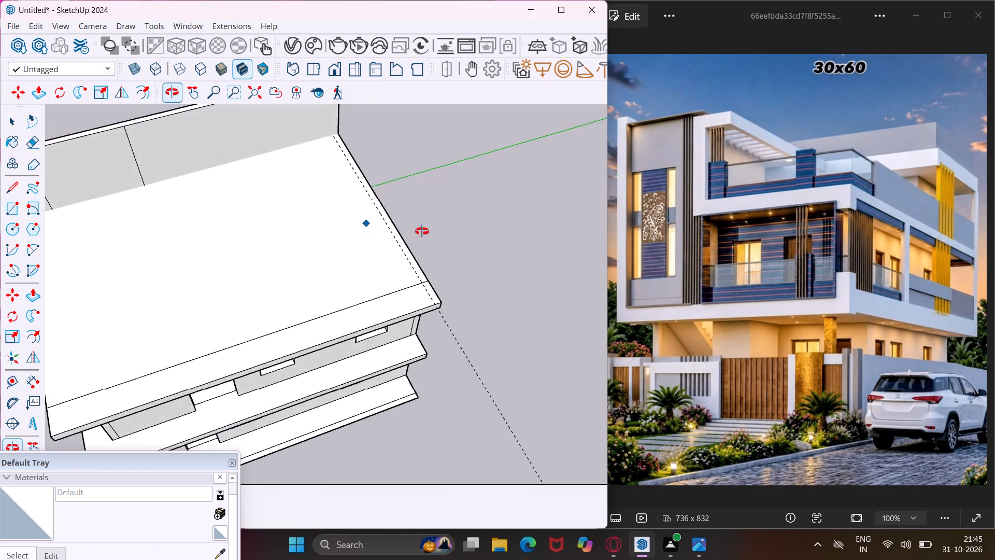
{"action": "middle_click_drag", "start_coordinate": [422, 231], "coordinate": [549, 214]}
{"action": "scroll", "coordinate": [420, 231], "scroll_direction": "up", "scroll_amount": 3}
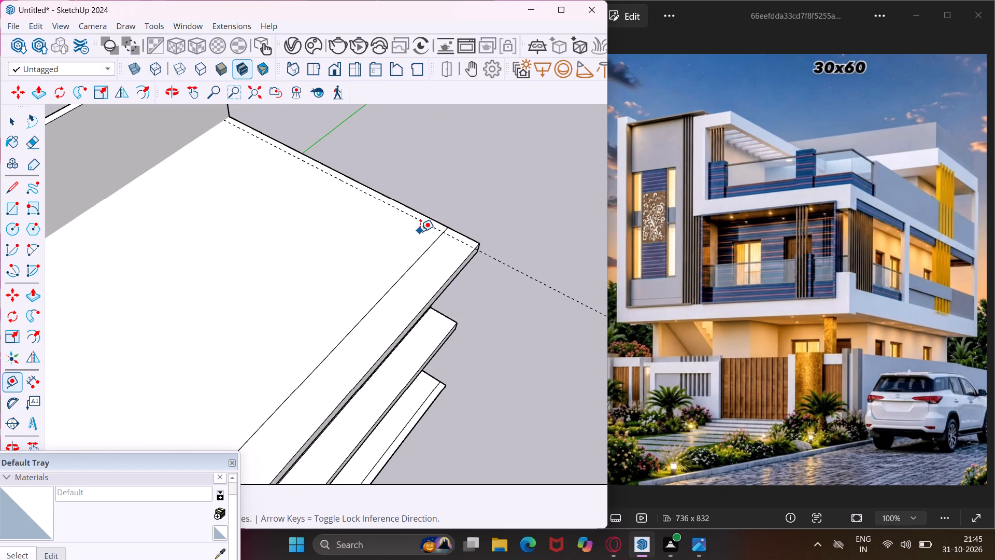
{"action": "scroll", "coordinate": [422, 243], "scroll_direction": "up", "scroll_amount": 3}
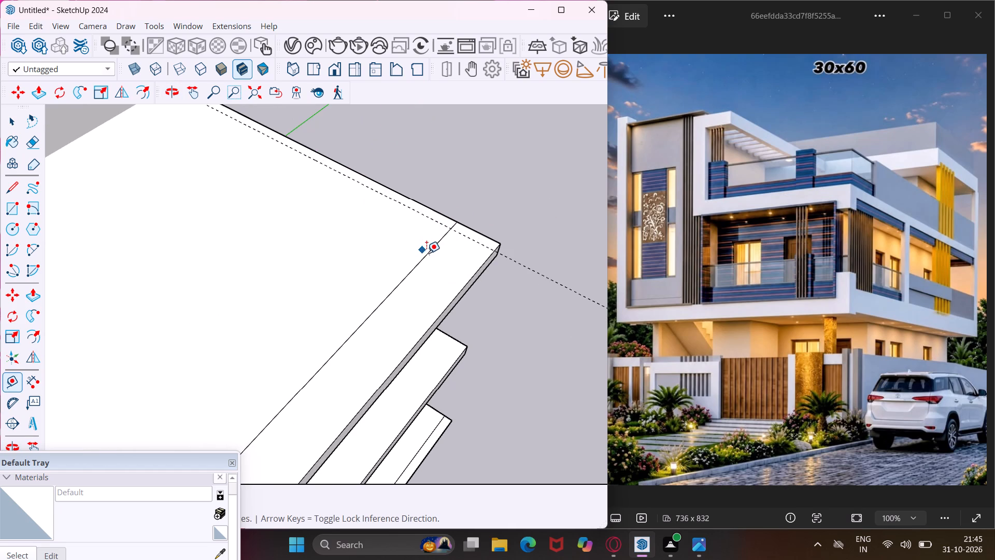
{"action": "left_click", "coordinate": [429, 254]}
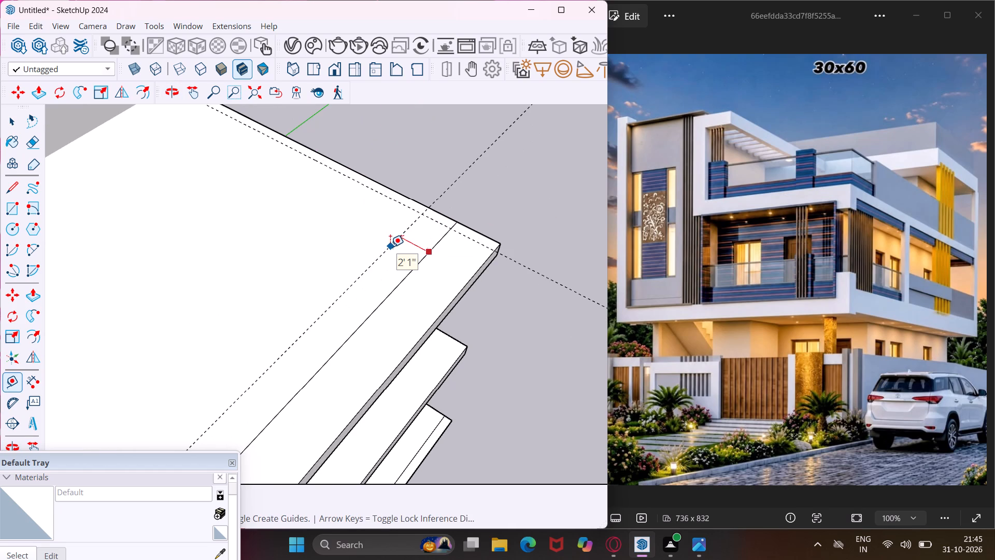
{"action": "type", "text": "9\""}
{"action": "key", "text": "Return"}
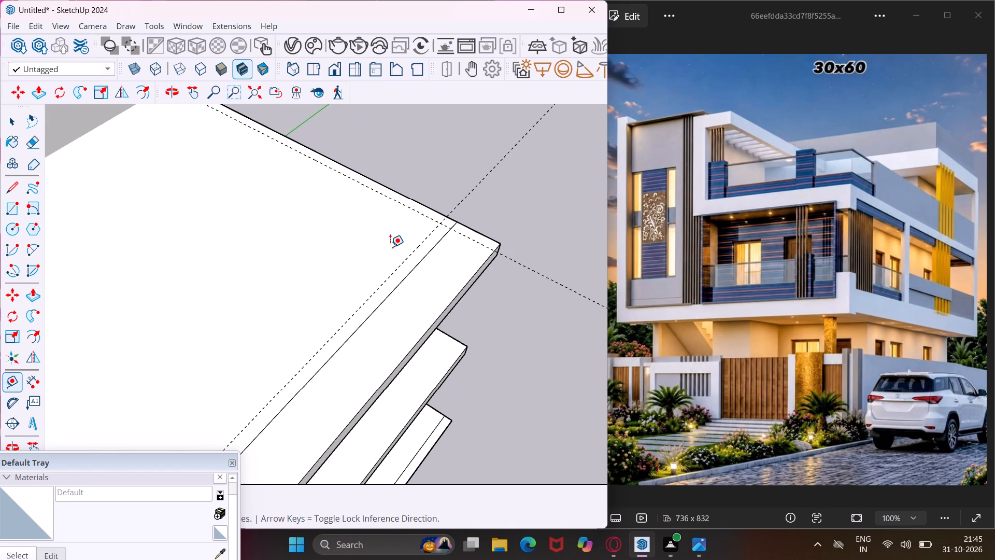
Place a guide across the middle of the upper slab, parallel to its rear edge, and a second guide 9" from it.
{"action": "scroll", "coordinate": [381, 227], "scroll_direction": "down", "scroll_amount": 4}
{"action": "scroll", "coordinate": [358, 204], "scroll_direction": "up", "scroll_amount": 3}
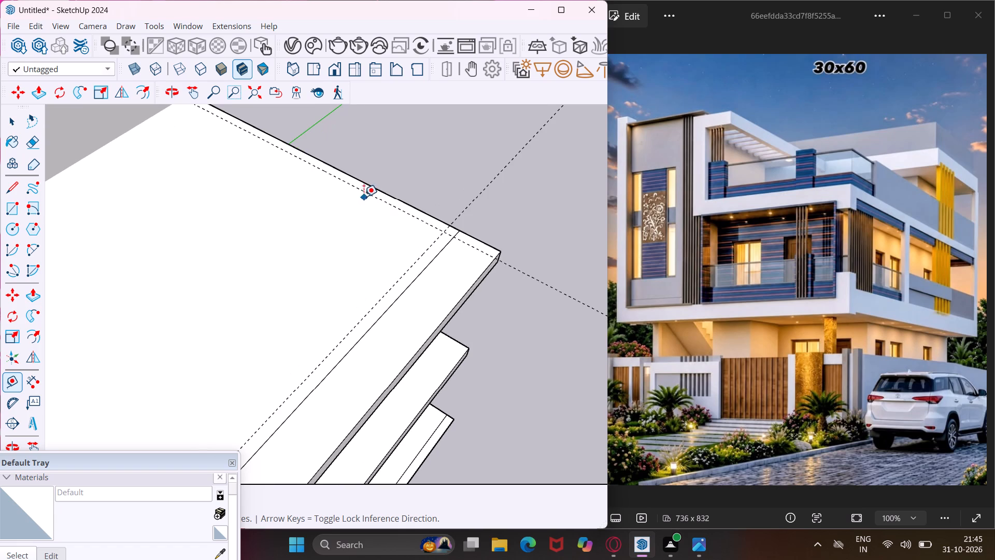
{"action": "left_click", "coordinate": [364, 193]}
{"action": "scroll", "coordinate": [294, 234], "scroll_direction": "down", "scroll_amount": 9}
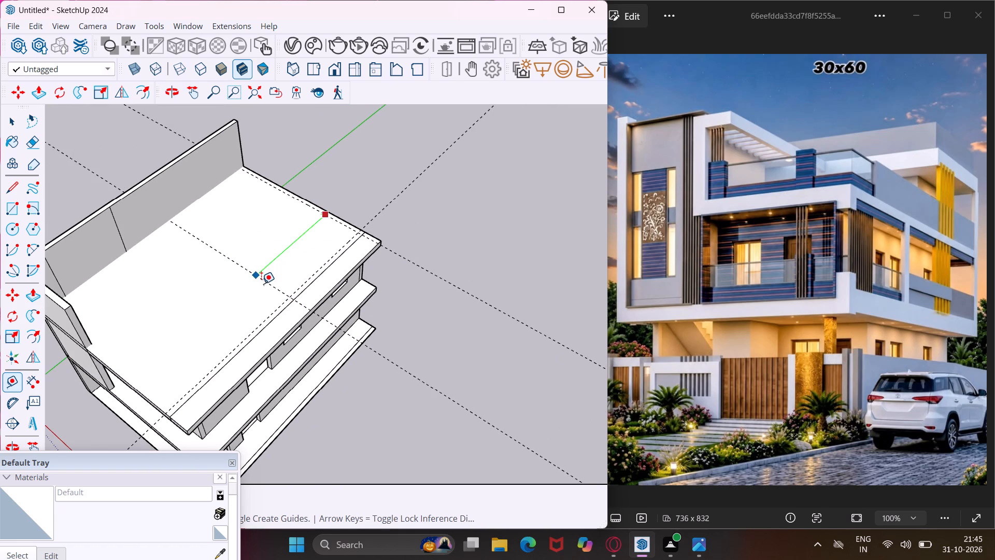
{"action": "left_click", "coordinate": [261, 284]}
{"action": "scroll", "coordinate": [261, 284], "scroll_direction": "up", "scroll_amount": 3}
{"action": "left_click", "coordinate": [265, 283]}
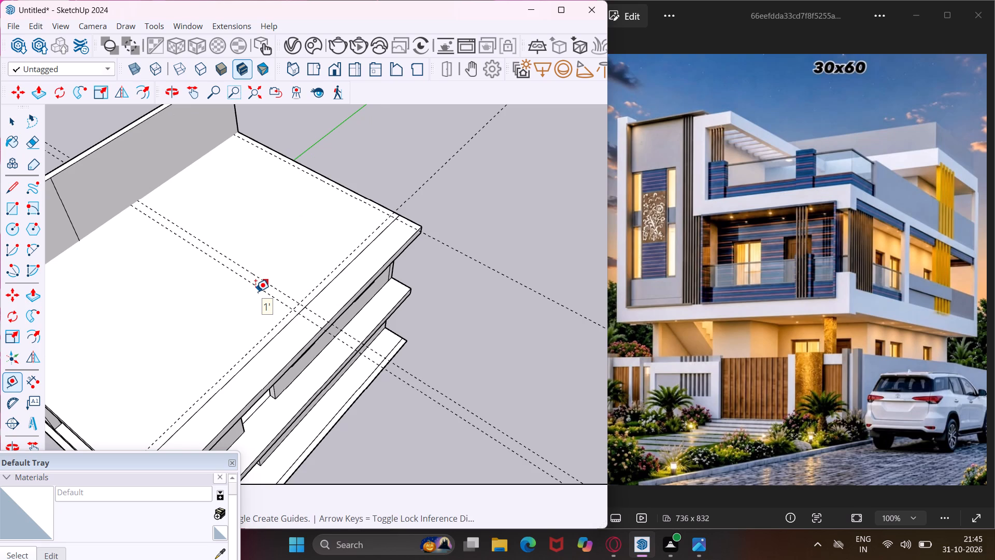
{"action": "type", "text": "9\""}
{"action": "key", "text": "Return"}
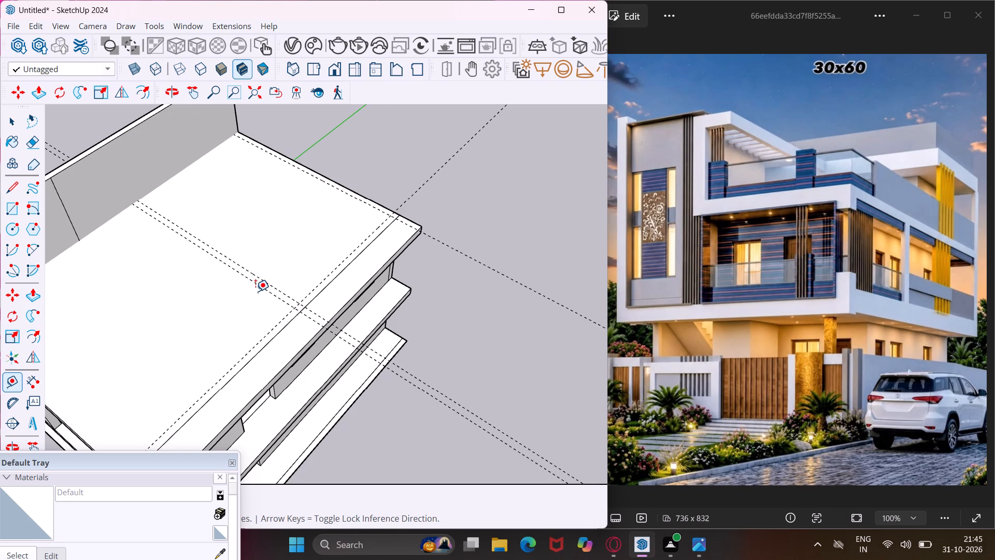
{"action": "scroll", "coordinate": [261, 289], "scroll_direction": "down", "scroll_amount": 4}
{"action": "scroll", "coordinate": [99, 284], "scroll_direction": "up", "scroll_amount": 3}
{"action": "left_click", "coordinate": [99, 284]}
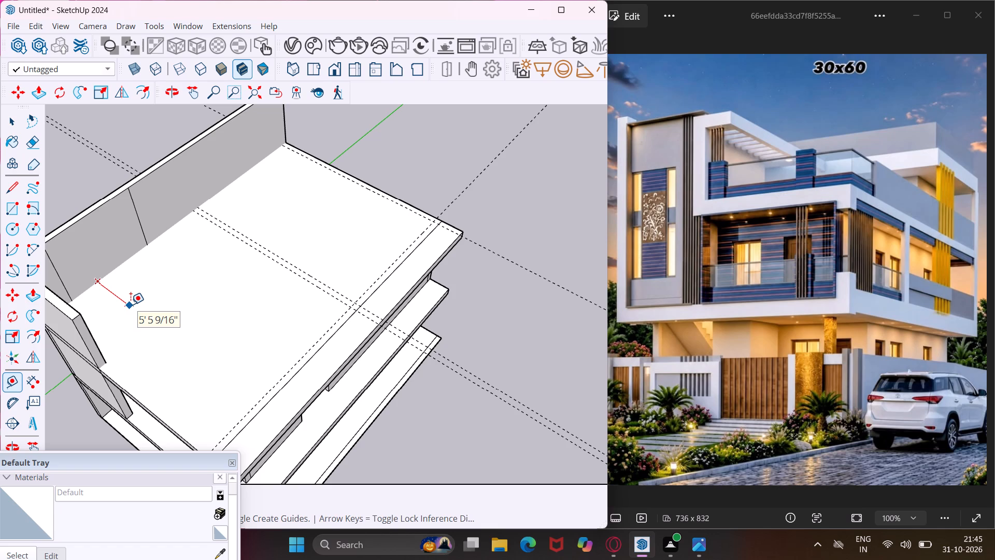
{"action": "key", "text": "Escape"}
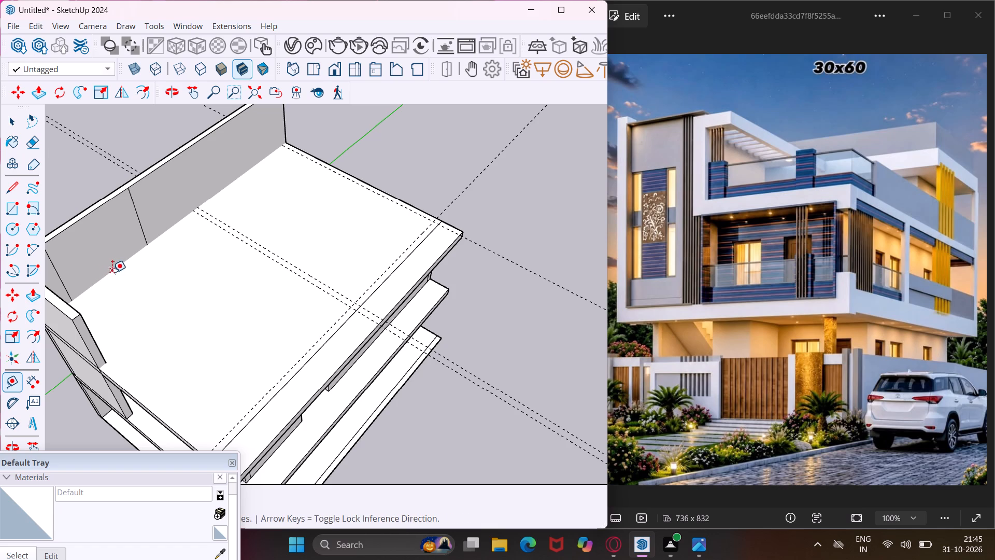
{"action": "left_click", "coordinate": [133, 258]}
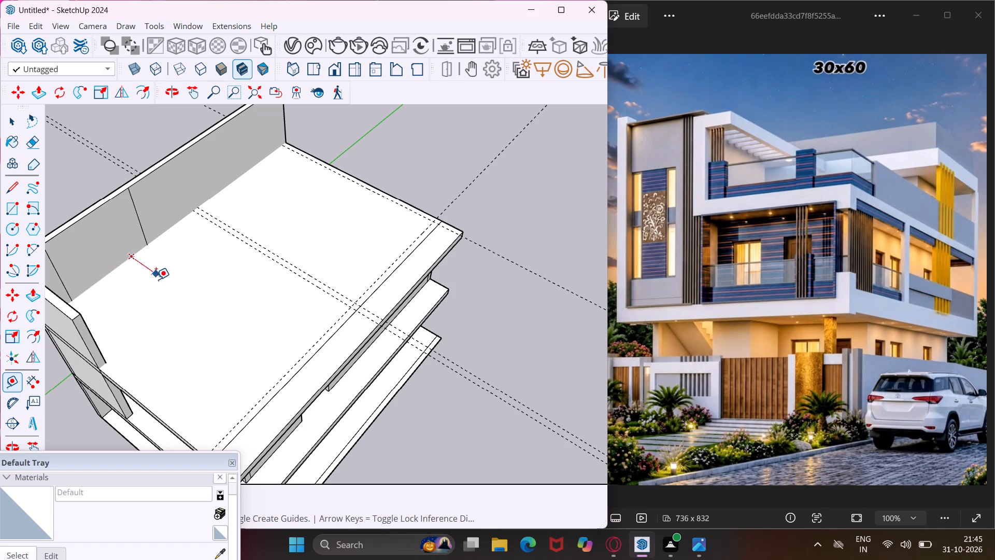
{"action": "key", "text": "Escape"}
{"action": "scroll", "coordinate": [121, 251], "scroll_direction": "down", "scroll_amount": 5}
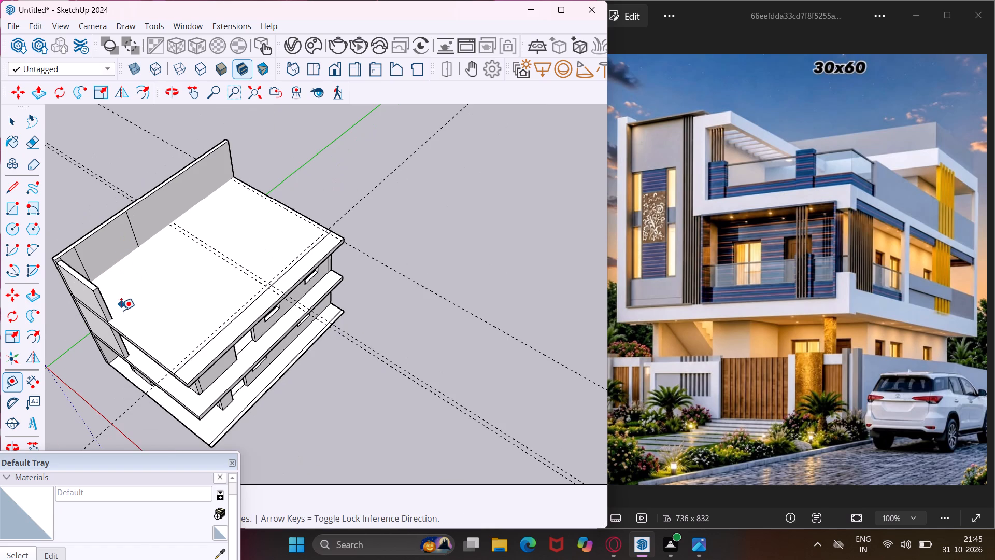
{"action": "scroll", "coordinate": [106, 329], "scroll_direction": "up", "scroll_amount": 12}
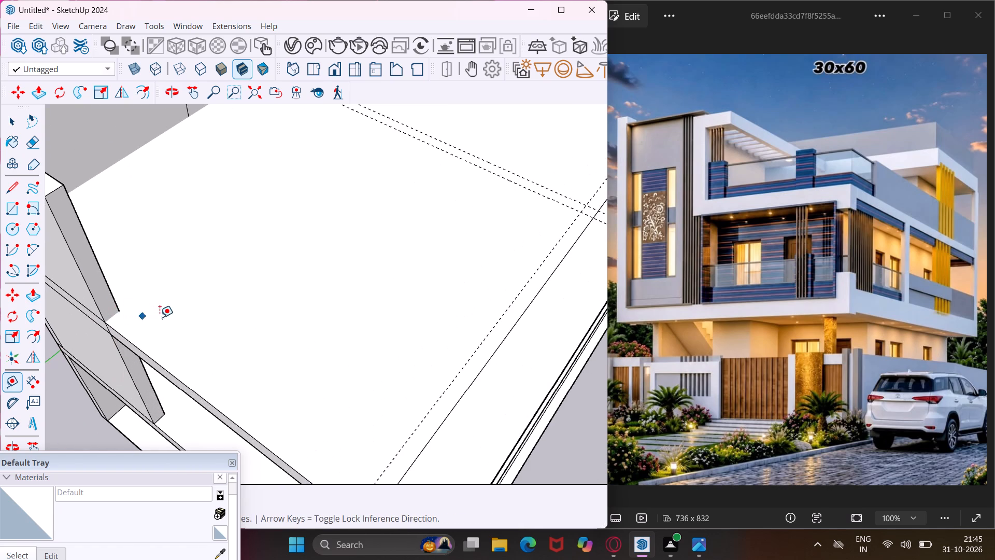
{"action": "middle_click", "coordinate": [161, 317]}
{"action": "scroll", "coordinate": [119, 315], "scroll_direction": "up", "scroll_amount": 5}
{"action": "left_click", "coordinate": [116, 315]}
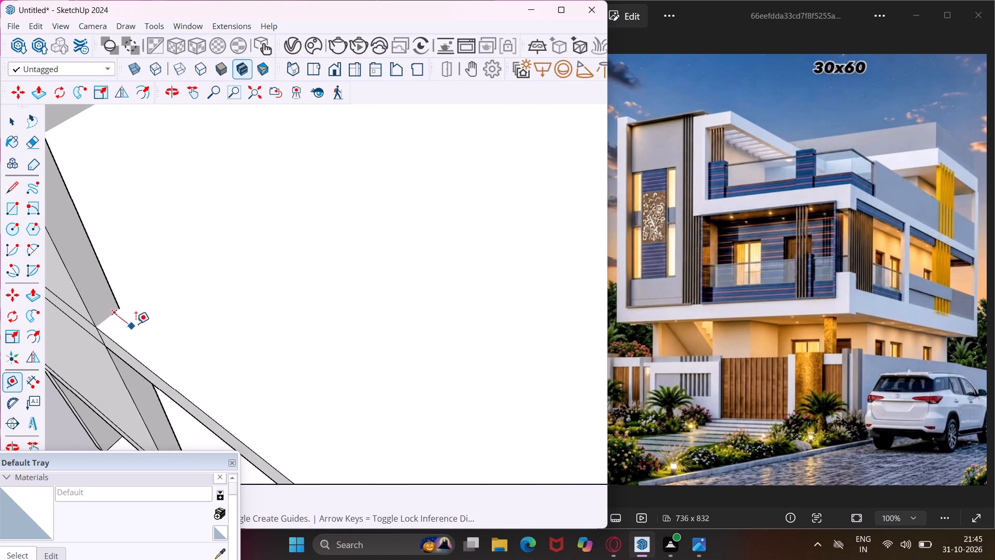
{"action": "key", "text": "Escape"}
Place a guide on the upper slab through the front wall panel's end, parallel to the long side, and a second guide 9" from it.
{"action": "scroll", "coordinate": [152, 250], "scroll_direction": "down", "scroll_amount": 5}
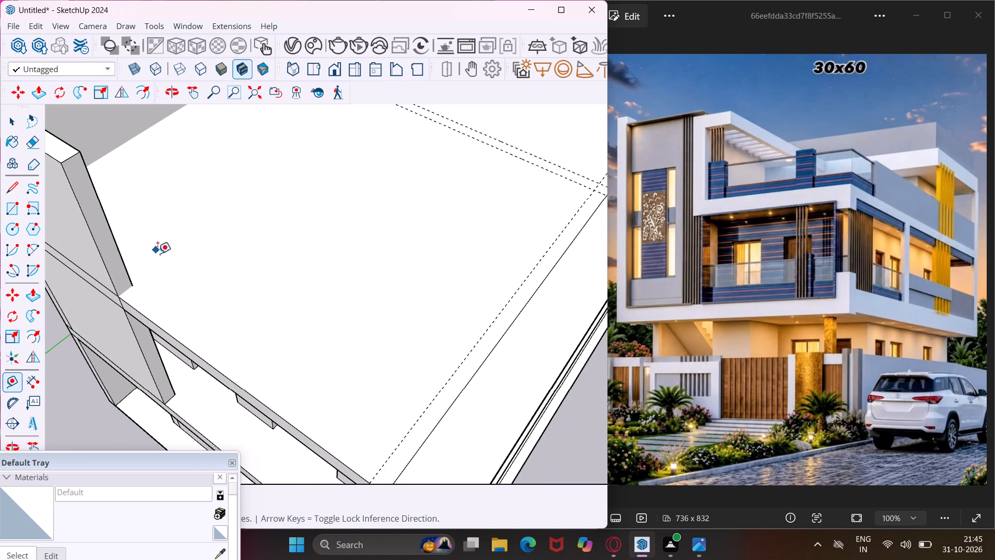
{"action": "left_click", "coordinate": [449, 381]}
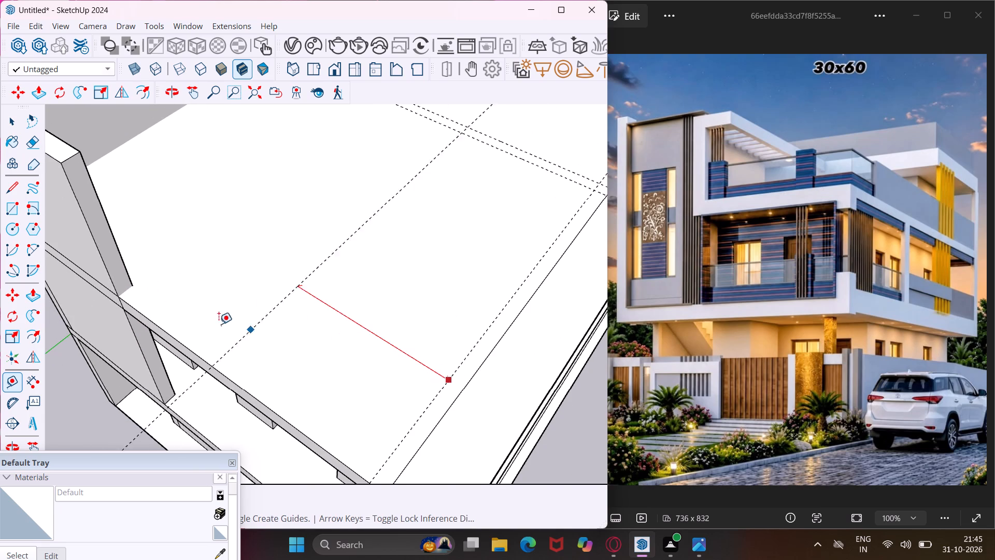
{"action": "left_click", "coordinate": [149, 274]}
{"action": "scroll", "coordinate": [161, 266], "scroll_direction": "up", "scroll_amount": 1}
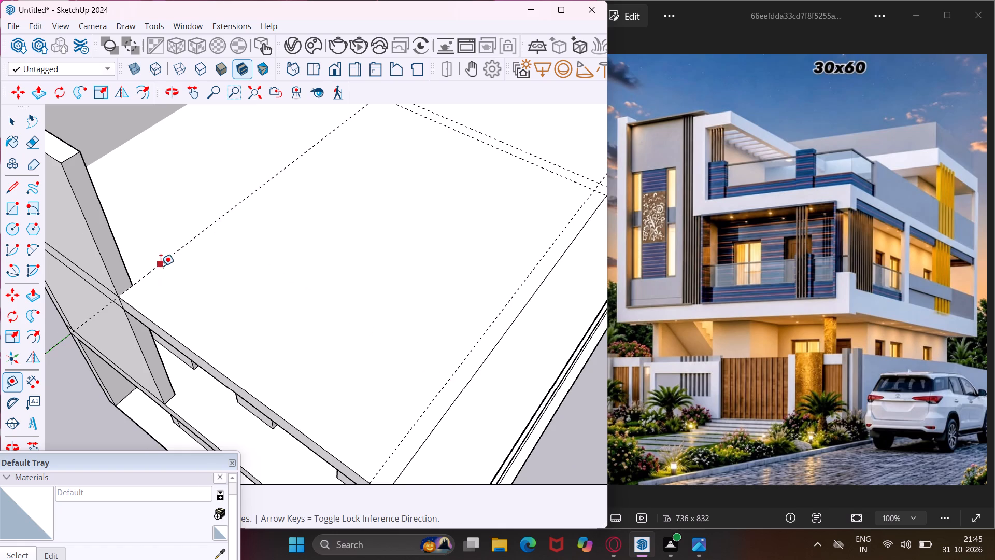
{"action": "scroll", "coordinate": [161, 266], "scroll_direction": "up", "scroll_amount": 1}
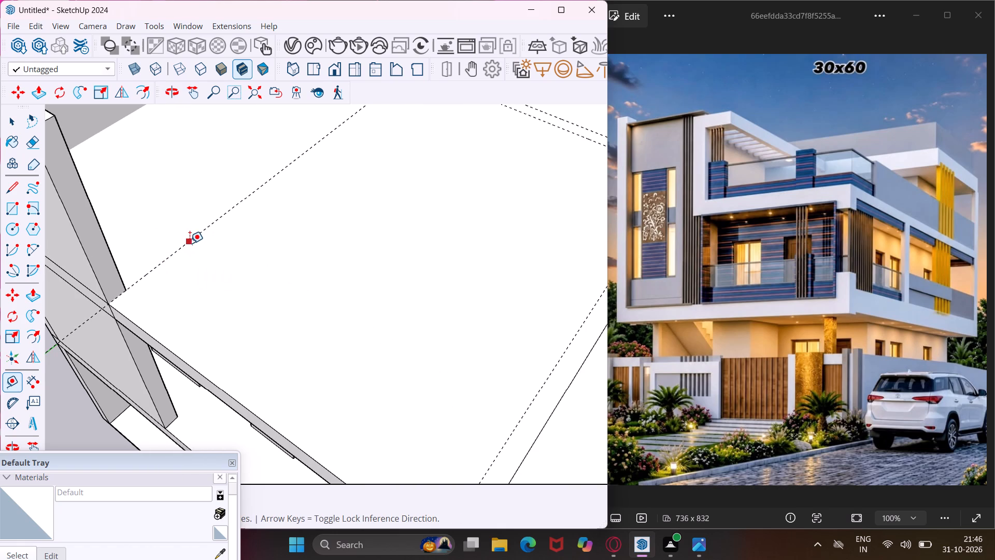
{"action": "left_click", "coordinate": [190, 243]}
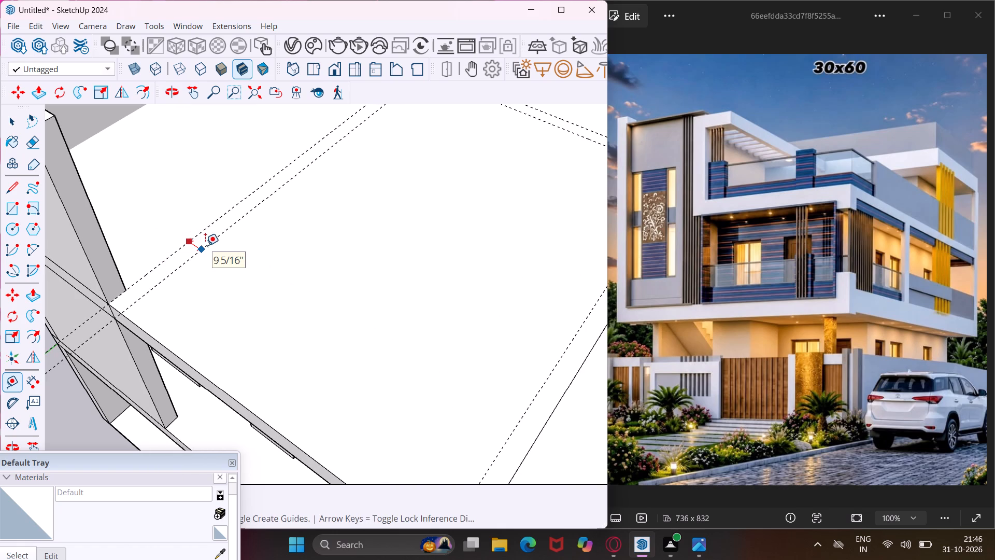
{"action": "key", "text": "9"}
{"action": "key", "text": "shift+quotedbl"}
{"action": "key", "text": "Return"}
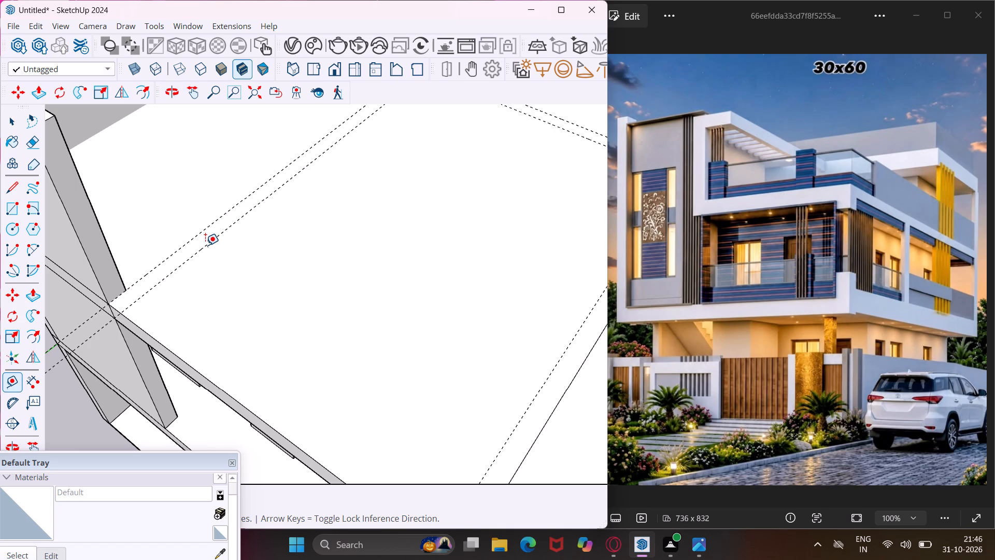
Draw a 9" wide wall rectangle along the upper slab's rear edge, from the long side wall to the overhang line.
{"action": "scroll", "coordinate": [179, 237], "scroll_direction": "down", "scroll_amount": 4}
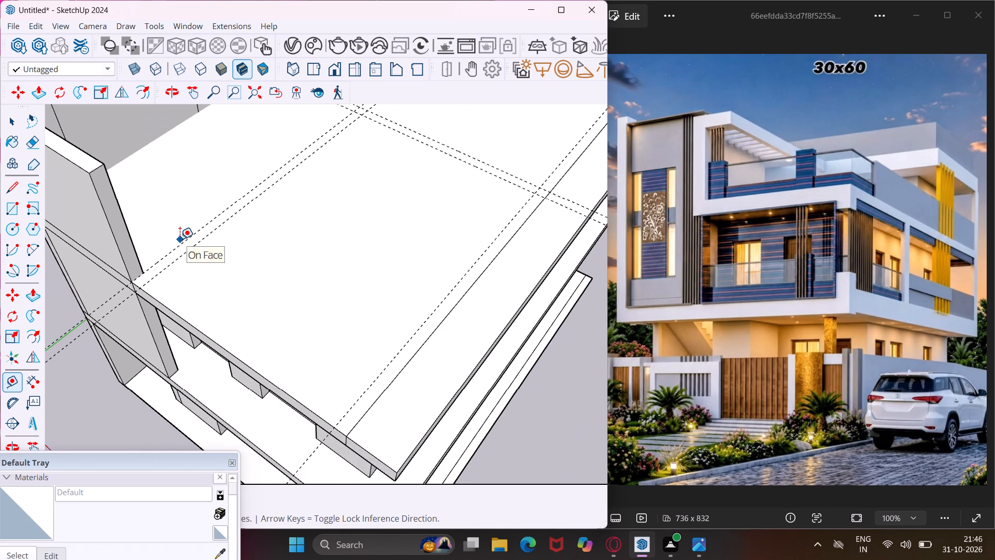
{"action": "scroll", "coordinate": [180, 239], "scroll_direction": "down", "scroll_amount": 9}
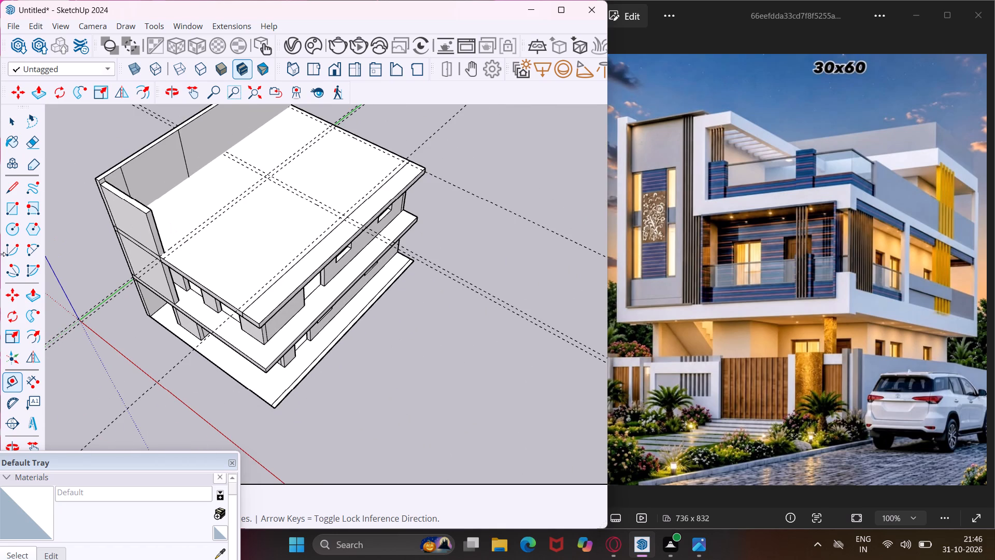
{"action": "left_click", "coordinate": [13, 205]}
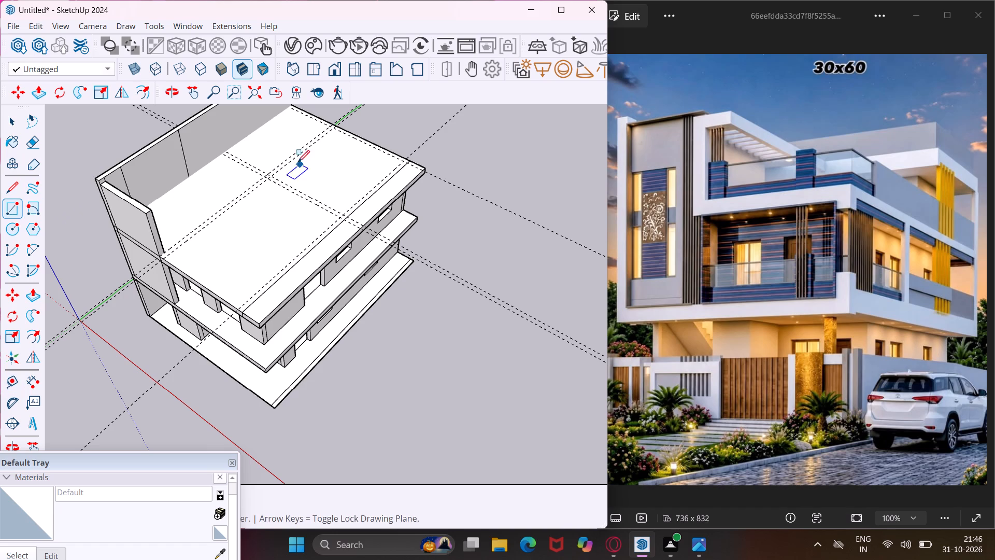
{"action": "middle_click_drag", "start_coordinate": [292, 132], "coordinate": [117, 222]}
{"action": "scroll", "coordinate": [112, 221], "scroll_direction": "down", "scroll_amount": 2}
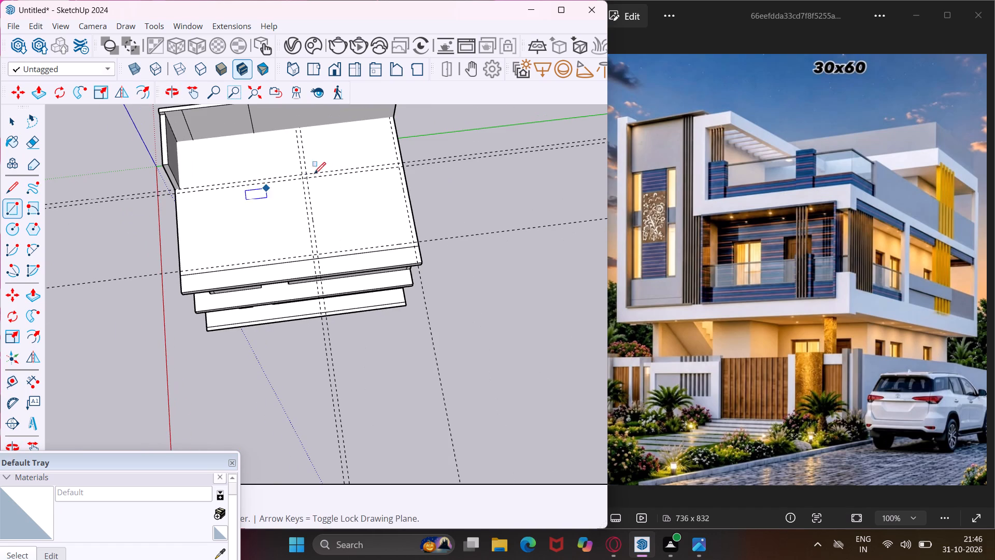
{"action": "scroll", "coordinate": [387, 125], "scroll_direction": "up", "scroll_amount": 4}
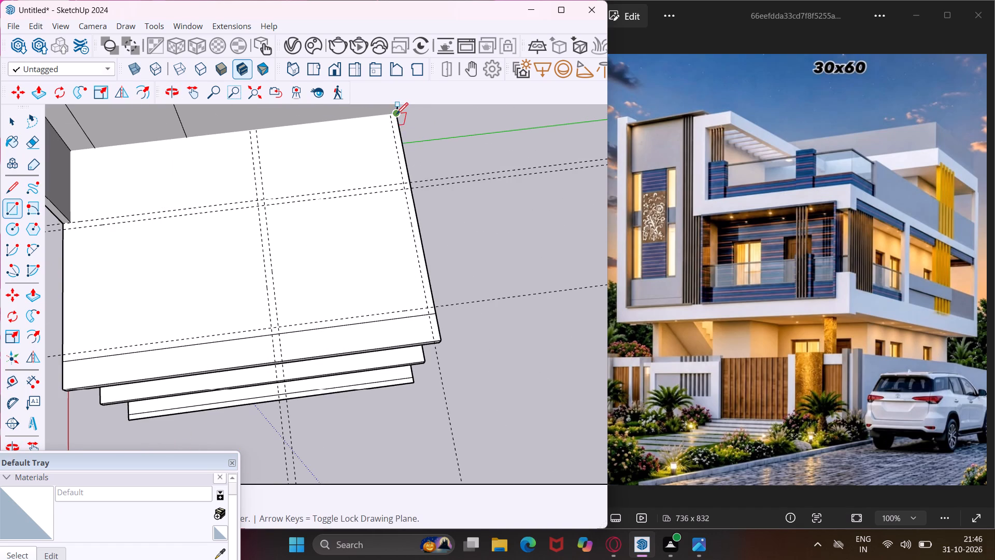
{"action": "left_click", "coordinate": [397, 113]}
{"action": "scroll", "coordinate": [377, 146], "scroll_direction": "down", "scroll_amount": 2}
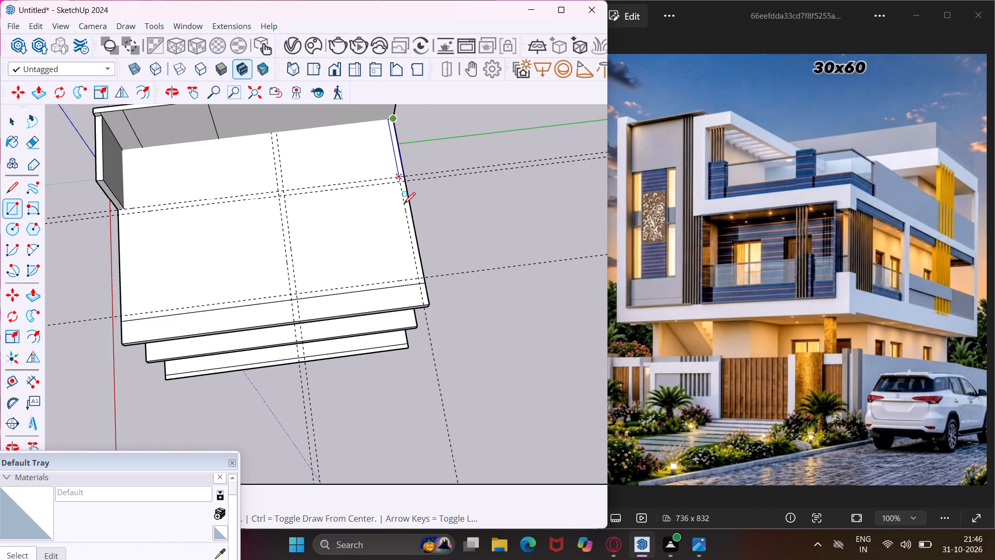
{"action": "scroll", "coordinate": [420, 282], "scroll_direction": "up", "scroll_amount": 8}
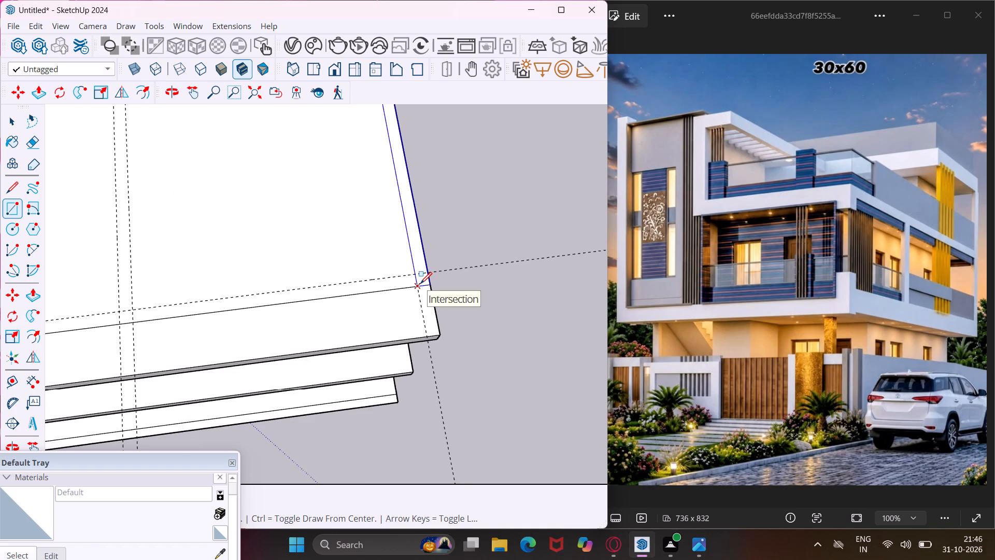
{"action": "left_click", "coordinate": [415, 286]}
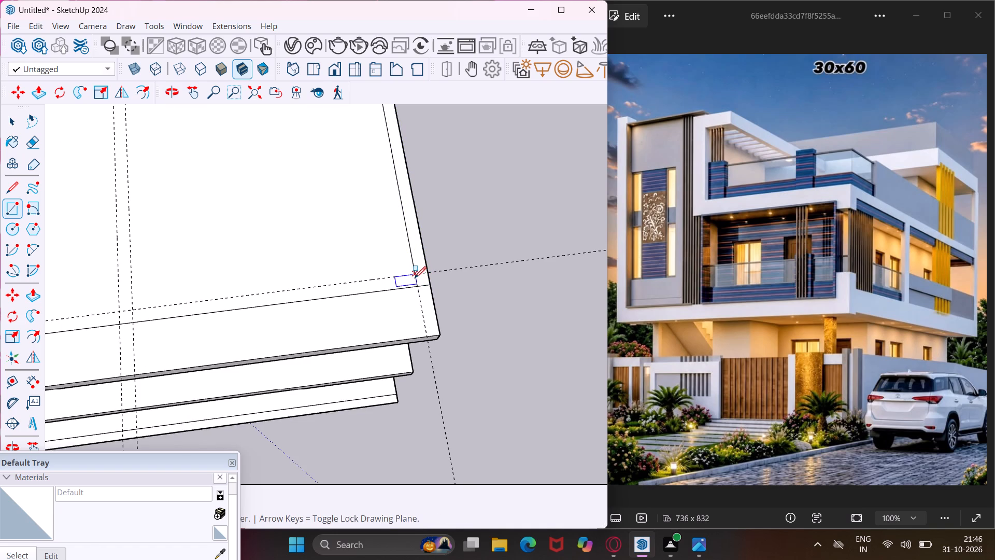
Draw a 9" wide wall rectangle along the overhang line, from the rear wall strip to the farther middle cross guide.
{"action": "left_click", "coordinate": [415, 275]}
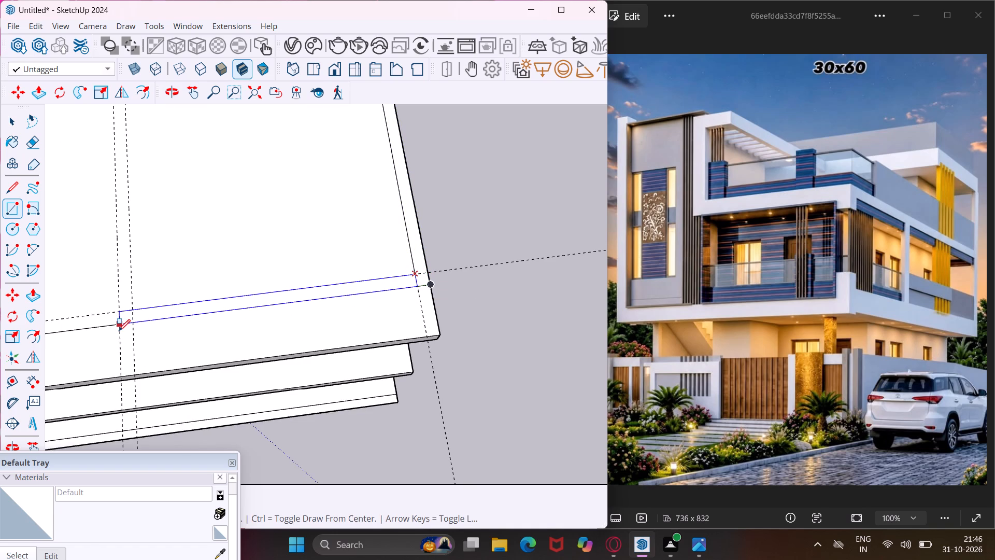
{"action": "left_click", "coordinate": [119, 327]}
Draw a rectangle between the two middle cross guides, from the long side wall to the wall strip along the overhang line.
{"action": "scroll", "coordinate": [127, 291], "scroll_direction": "down", "scroll_amount": 4}
{"action": "middle_click_drag", "start_coordinate": [139, 281], "coordinate": [210, 277]}
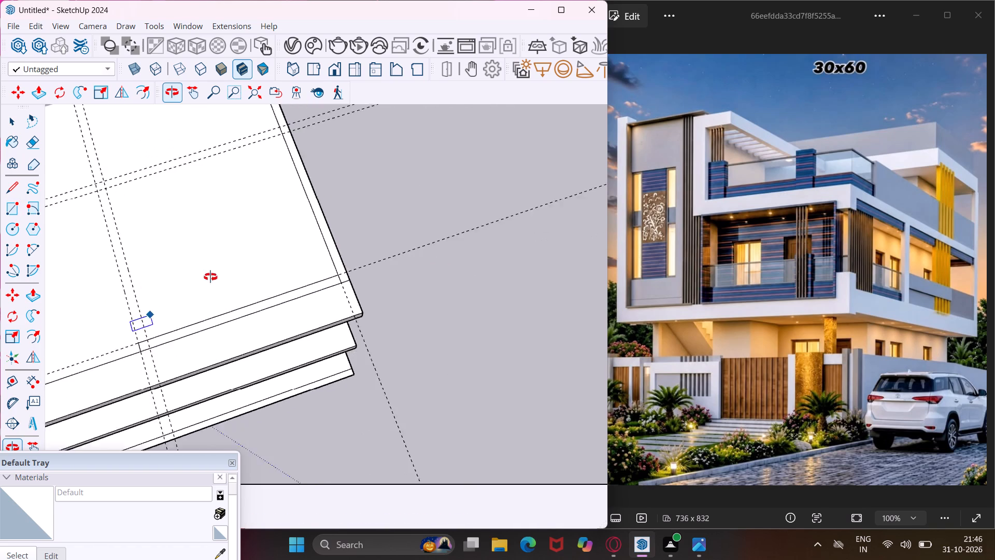
{"action": "middle_click_drag", "start_coordinate": [210, 277], "coordinate": [306, 254]}
{"action": "scroll", "coordinate": [301, 247], "scroll_direction": "down", "scroll_amount": 3}
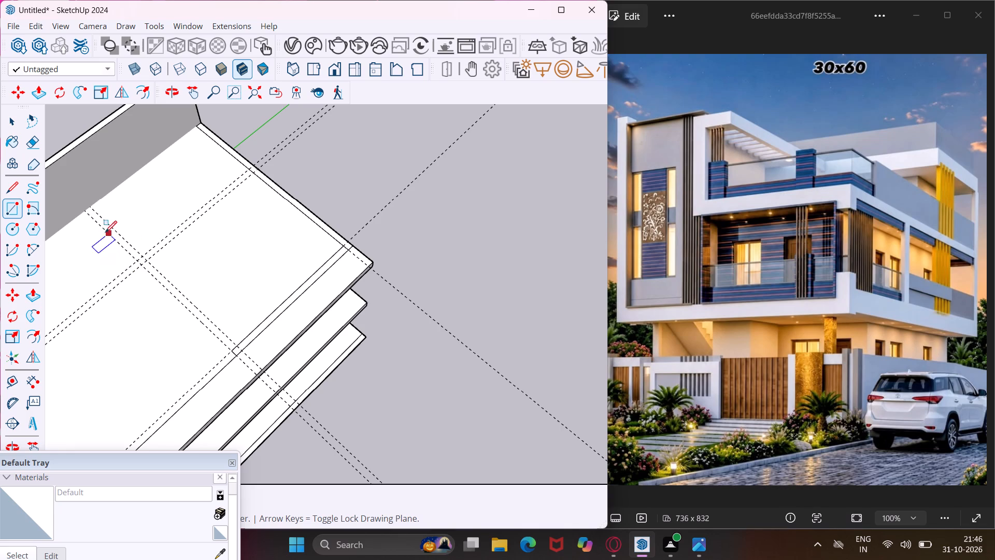
{"action": "left_click", "coordinate": [89, 209]}
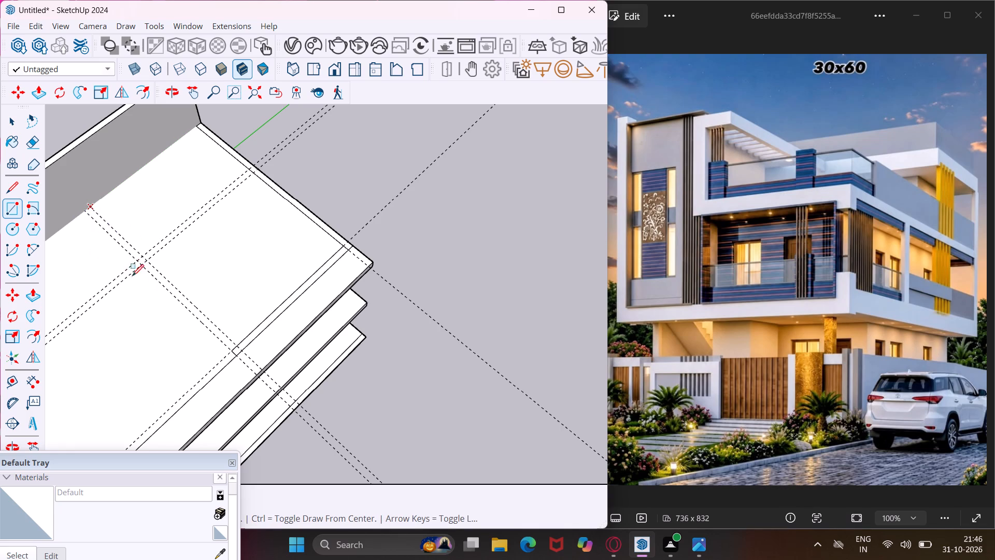
{"action": "left_click", "coordinate": [230, 352]}
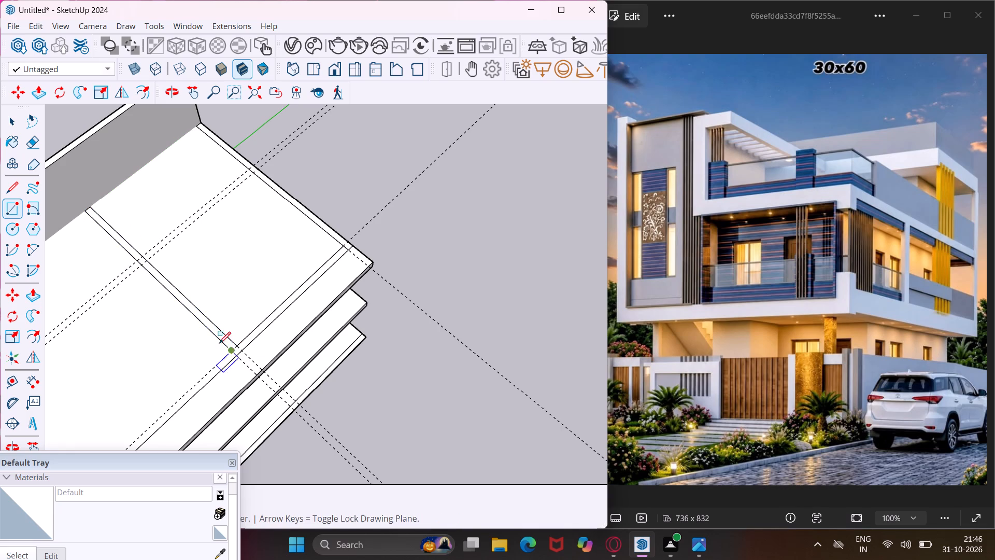
Draw a rectangle between the two lengthwise guides, from the front wall panel's end to the middle cross wall strip.
{"action": "scroll", "coordinate": [263, 176], "scroll_direction": "down", "scroll_amount": 5}
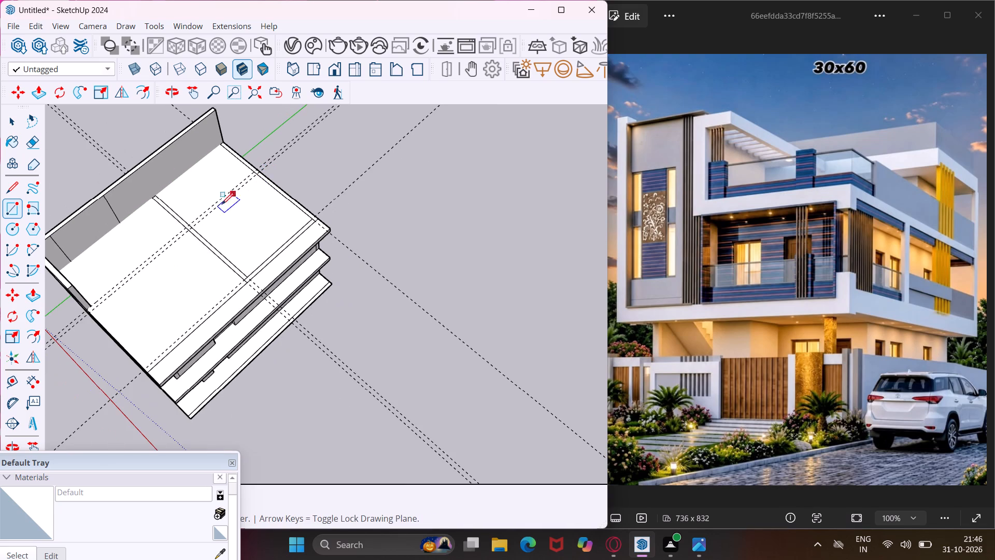
{"action": "scroll", "coordinate": [91, 305], "scroll_direction": "up", "scroll_amount": 8}
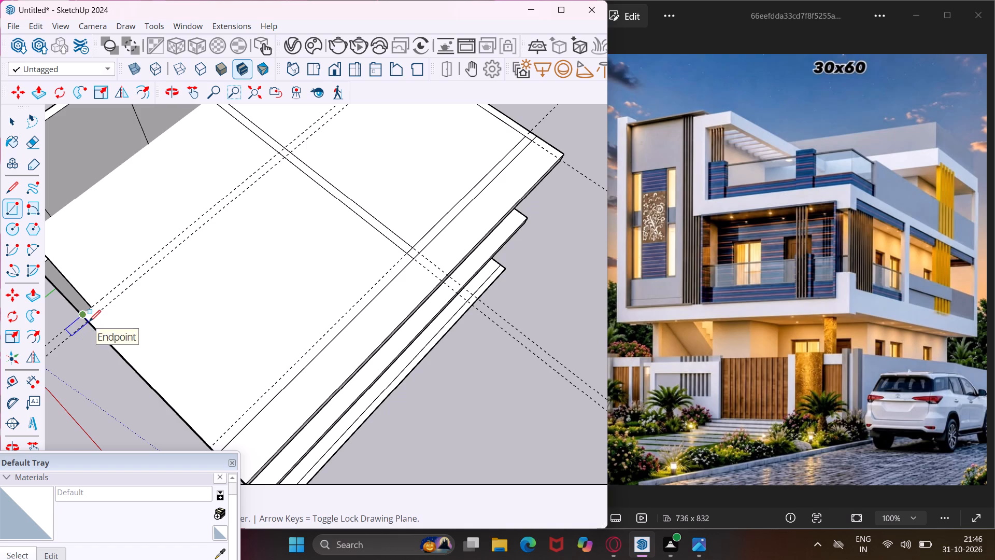
{"action": "left_click", "coordinate": [81, 317]}
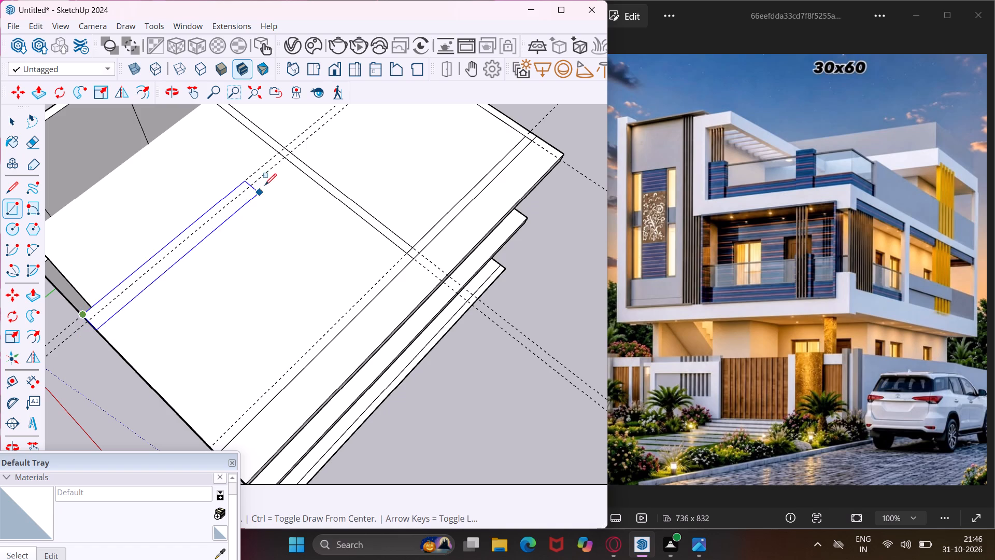
{"action": "left_click", "coordinate": [285, 158]}
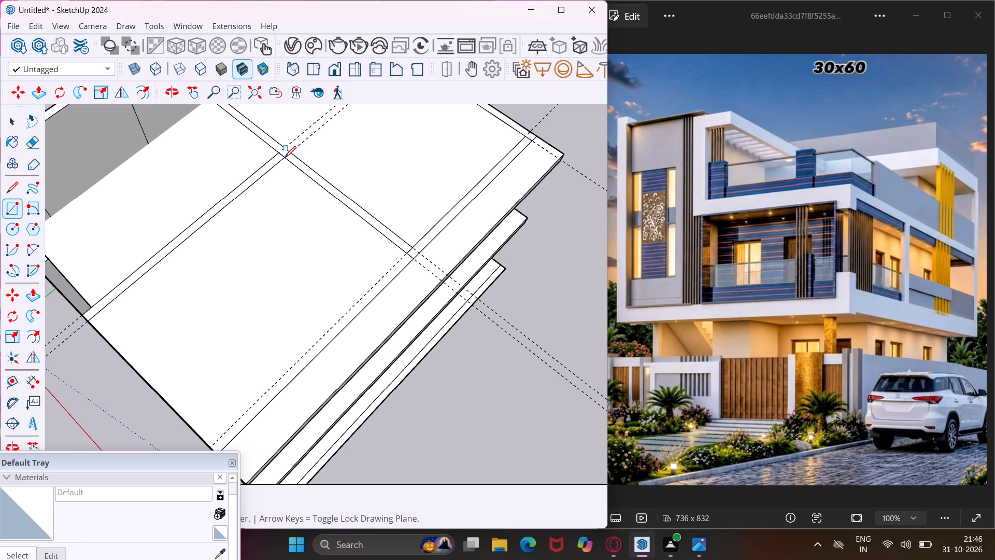
{"action": "key", "text": "Escape"}
{"action": "key", "text": "space"}
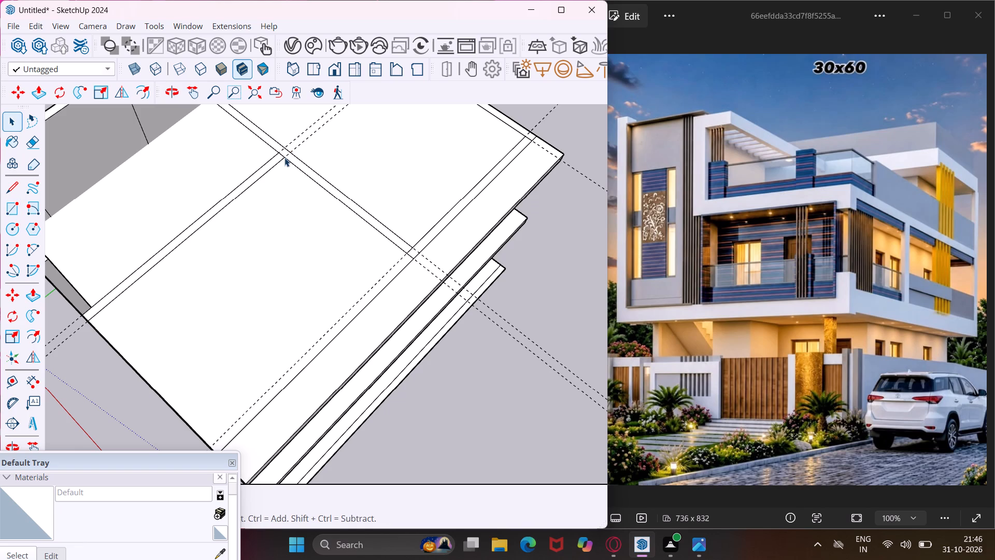
{"action": "middle_click_drag", "start_coordinate": [136, 288], "coordinate": [206, 220]}
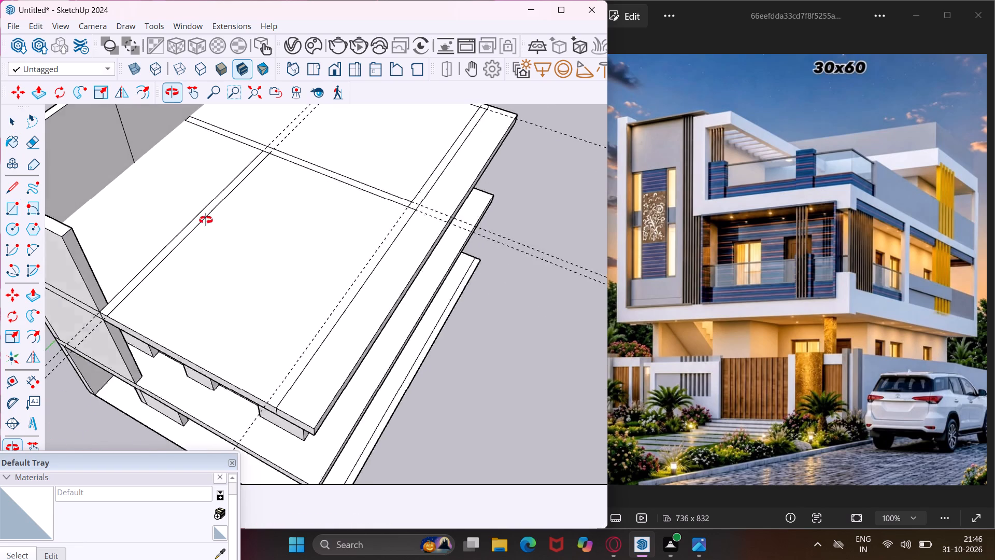
Push/Pull the lengthwise wall strip on the upper slab up to the top of the front wall panel.
{"action": "middle_click_drag", "start_coordinate": [206, 220], "coordinate": [258, 156]}
{"action": "middle_click_drag", "start_coordinate": [181, 240], "coordinate": [202, 255]}
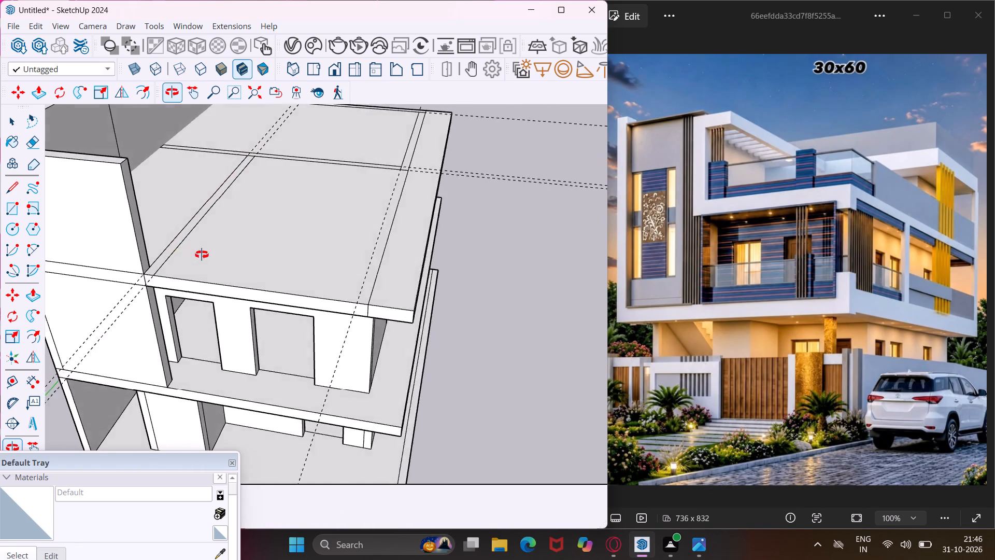
{"action": "middle_click_drag", "start_coordinate": [202, 255], "coordinate": [211, 287]}
{"action": "scroll", "coordinate": [170, 315], "scroll_direction": "up", "scroll_amount": 4}
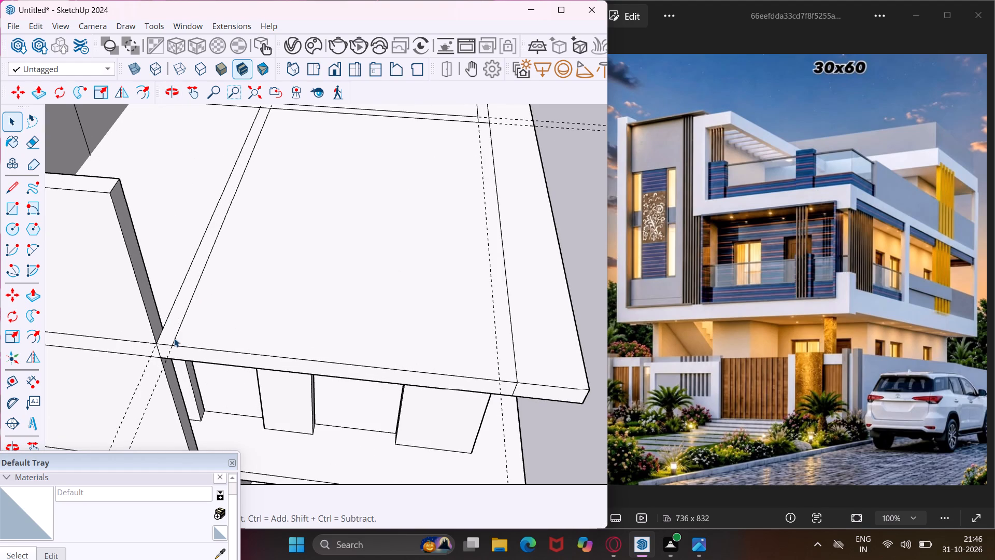
{"action": "left_click", "coordinate": [171, 337]}
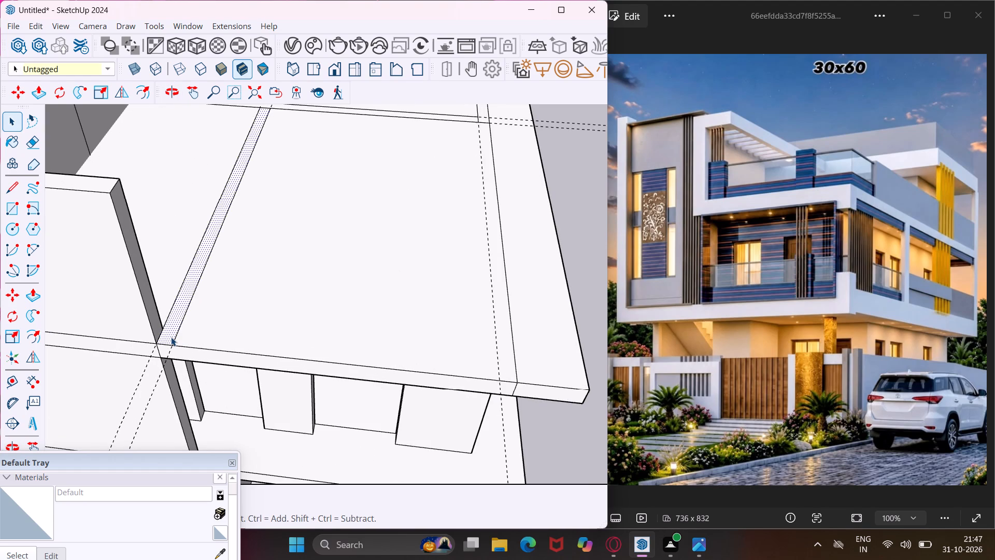
{"action": "key", "text": "p"}
{"action": "left_click", "coordinate": [171, 337]}
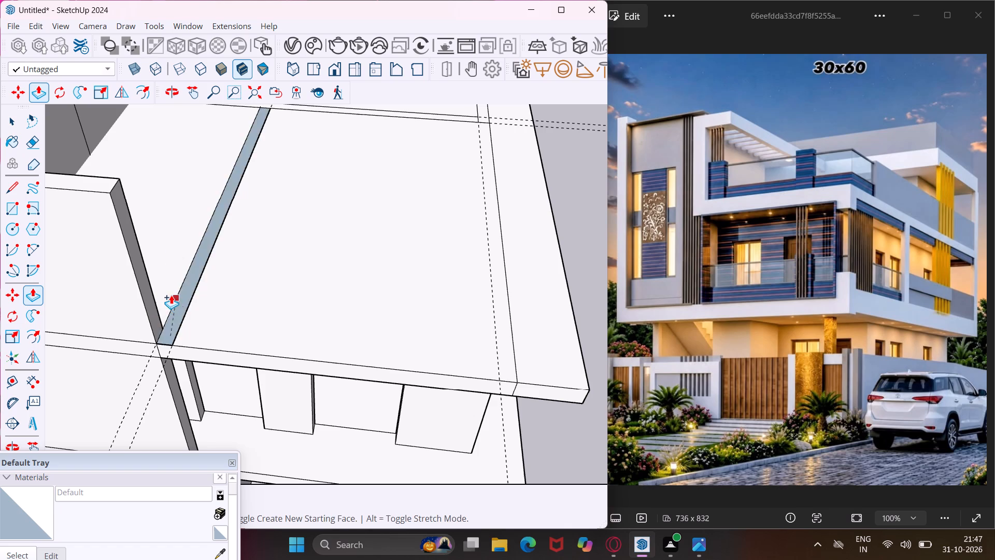
{"action": "left_click", "coordinate": [98, 193]}
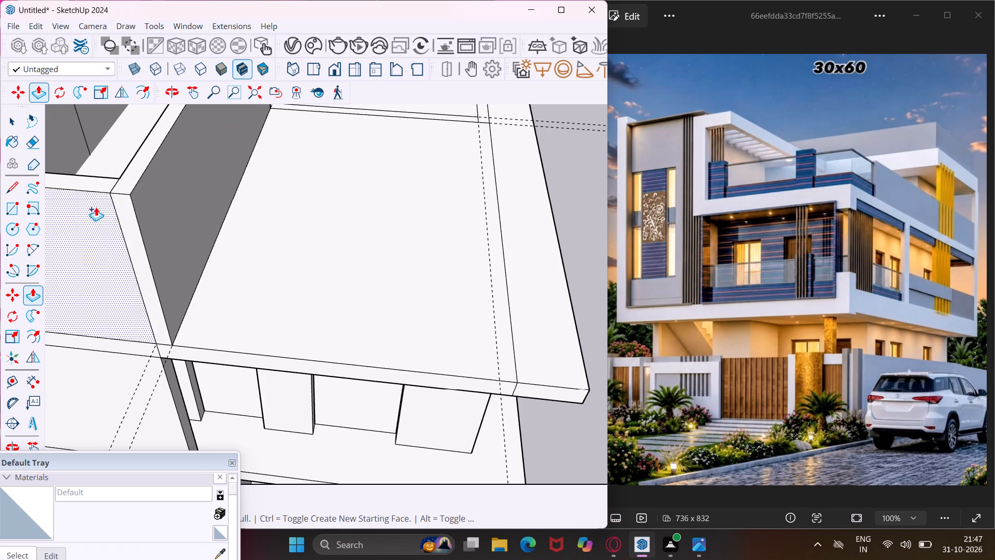
Push/Pull the middle cross wall strip up to the top of the lengthwise wall.
{"action": "scroll", "coordinate": [133, 252], "scroll_direction": "down", "scroll_amount": 11}
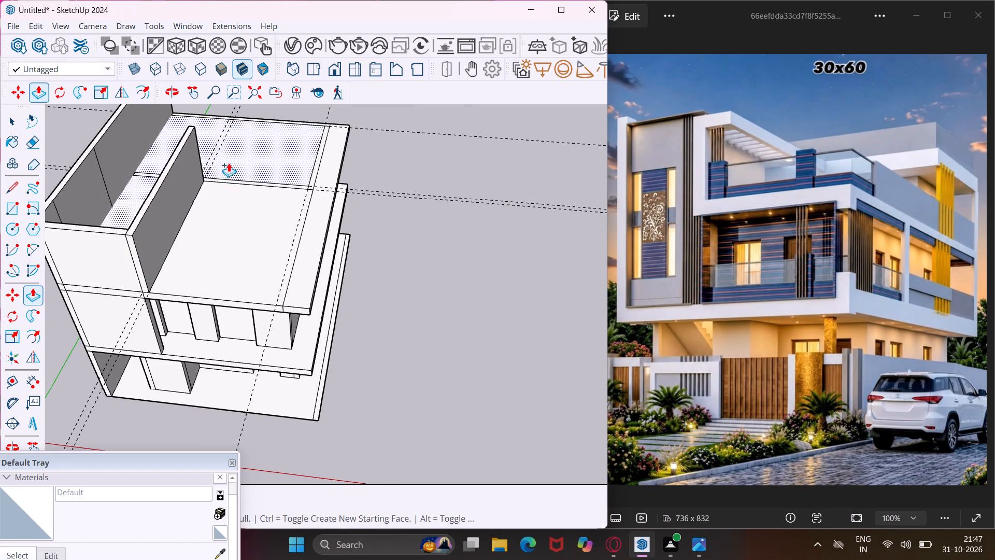
{"action": "middle_click_drag", "start_coordinate": [209, 151], "coordinate": [234, 240]}
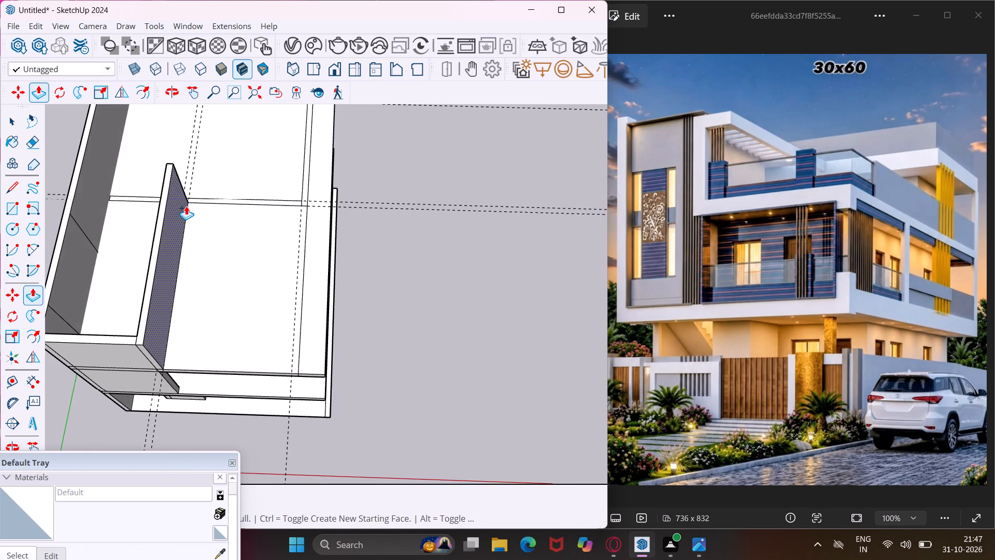
{"action": "scroll", "coordinate": [182, 204], "scroll_direction": "up", "scroll_amount": 8}
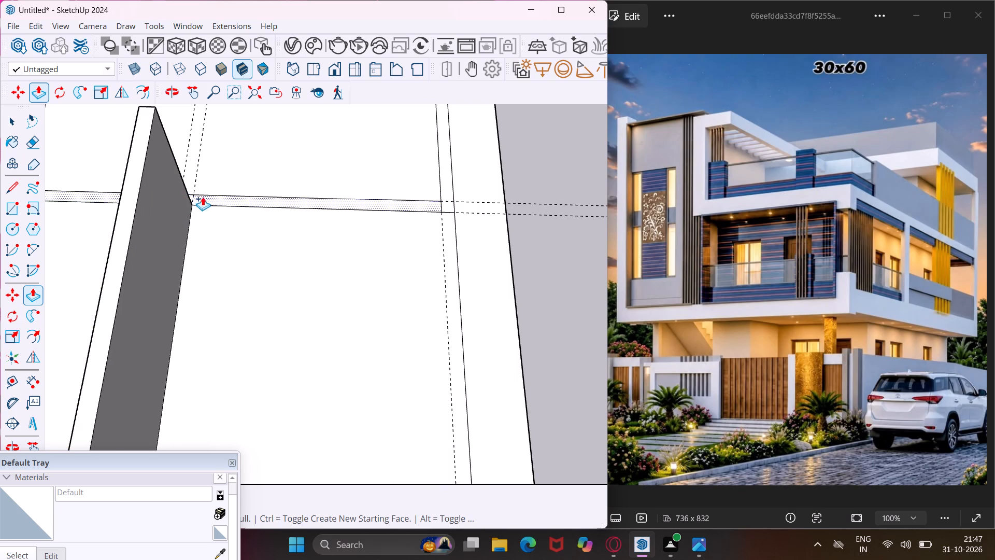
{"action": "left_click", "coordinate": [203, 198]}
{"action": "left_click", "coordinate": [117, 230]}
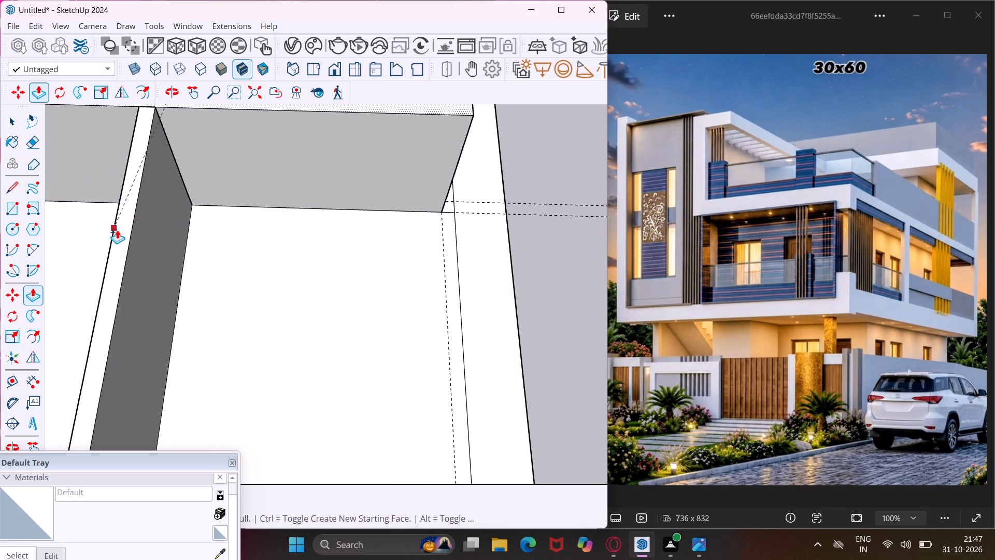
Push/Pull the wall strip along the overhang line up to the top of the middle cross wall.
{"action": "scroll", "coordinate": [121, 260], "scroll_direction": "down", "scroll_amount": 5}
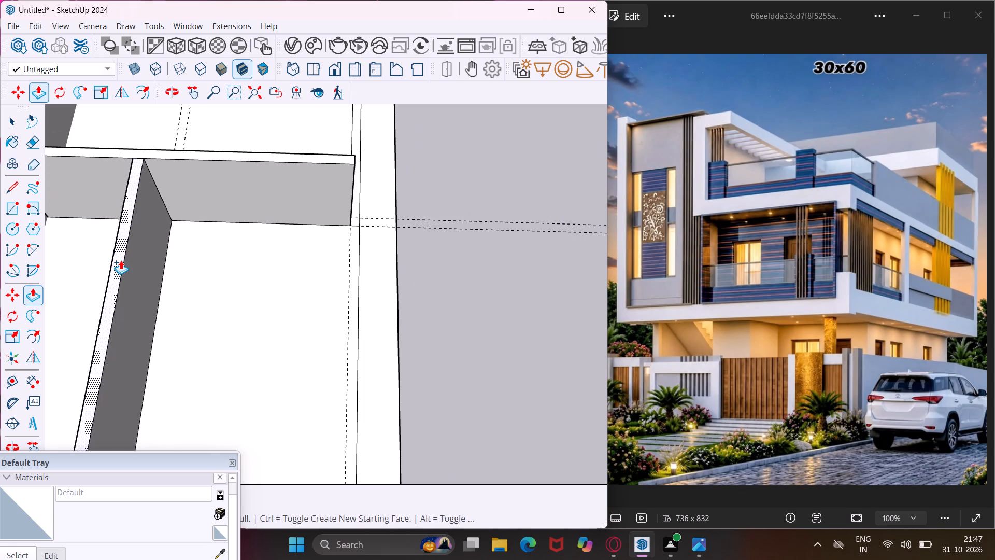
{"action": "middle_click_drag", "start_coordinate": [121, 260], "coordinate": [29, 274]}
{"action": "scroll", "coordinate": [38, 277], "scroll_direction": "down", "scroll_amount": 3}
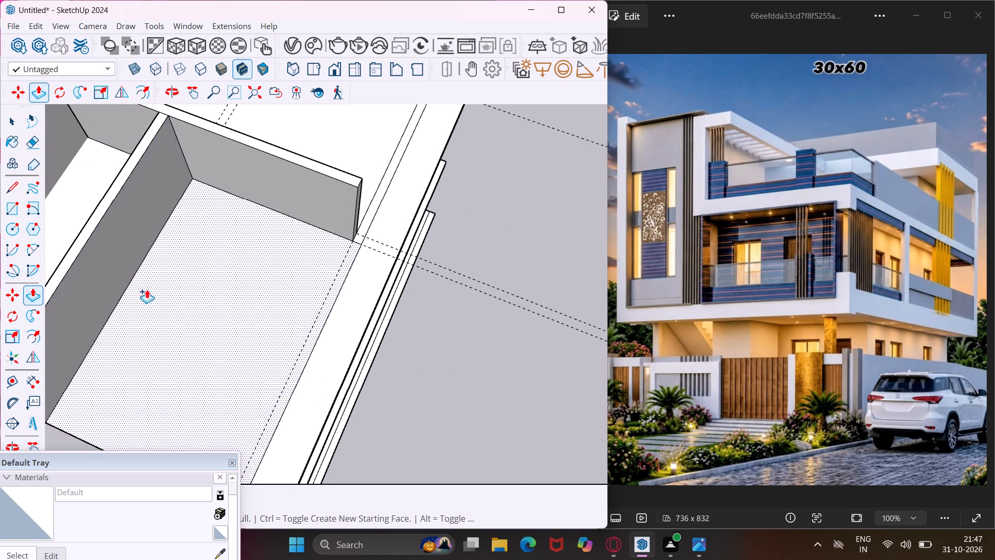
{"action": "scroll", "coordinate": [363, 230], "scroll_direction": "up", "scroll_amount": 8}
{"action": "left_click", "coordinate": [363, 230]}
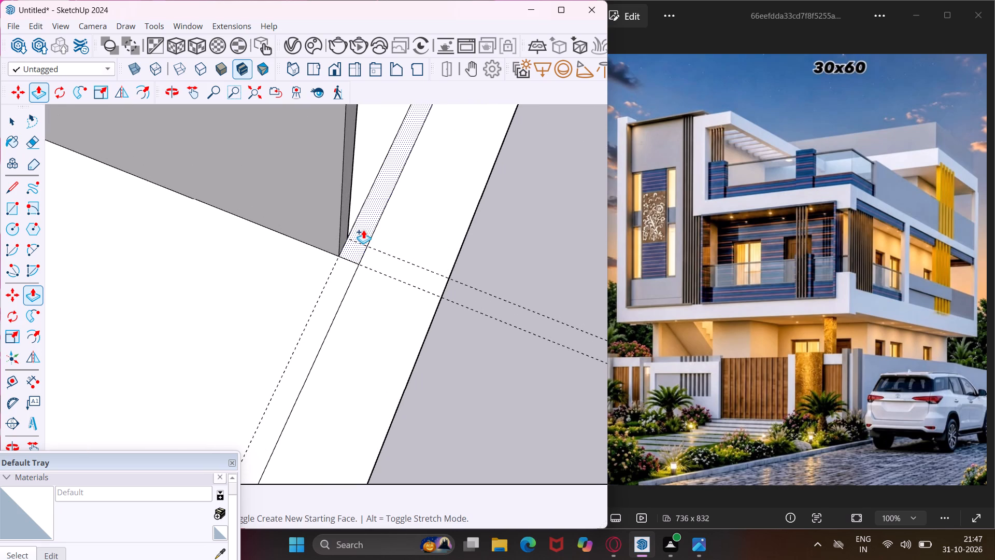
{"action": "scroll", "coordinate": [354, 213], "scroll_direction": "down", "scroll_amount": 6}
{"action": "left_click", "coordinate": [329, 146]}
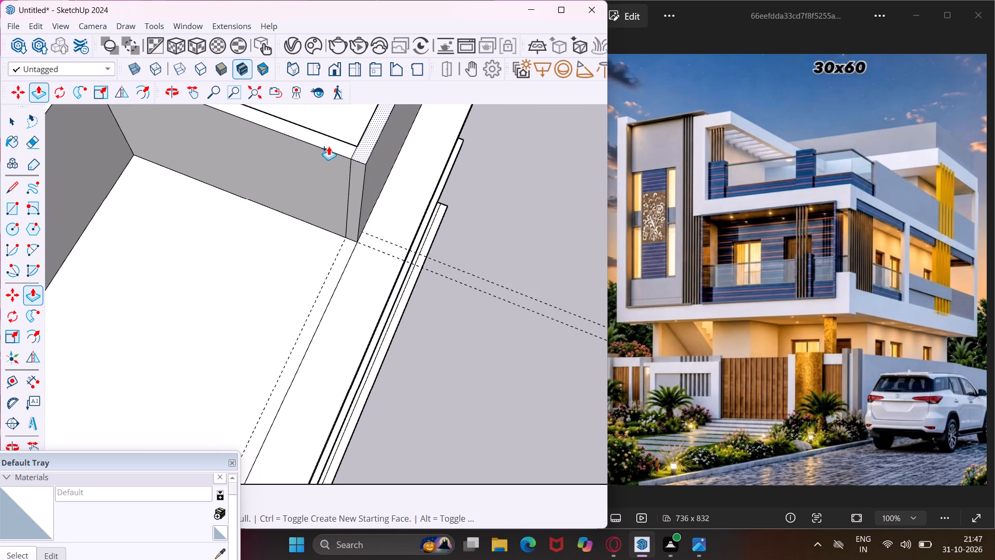
Push/Pull the wall strip along the slab's rear edge up to the top of the overhang-line wall.
{"action": "middle_click_drag", "start_coordinate": [334, 203], "coordinate": [161, 277]}
{"action": "scroll", "coordinate": [161, 277], "scroll_direction": "down", "scroll_amount": 9}
{"action": "scroll", "coordinate": [328, 227], "scroll_direction": "up", "scroll_amount": 4}
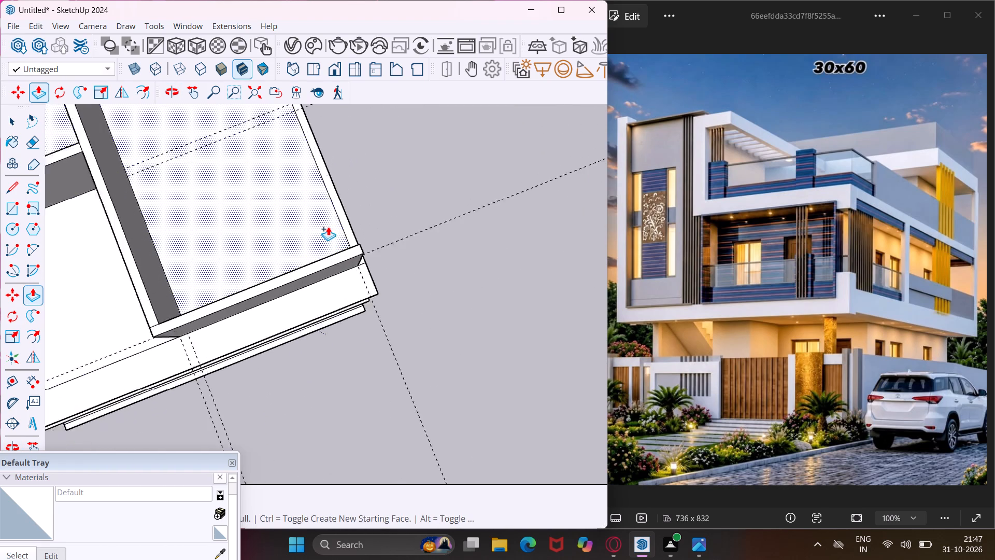
{"action": "scroll", "coordinate": [338, 226], "scroll_direction": "up", "scroll_amount": 4}
{"action": "left_click", "coordinate": [351, 227]}
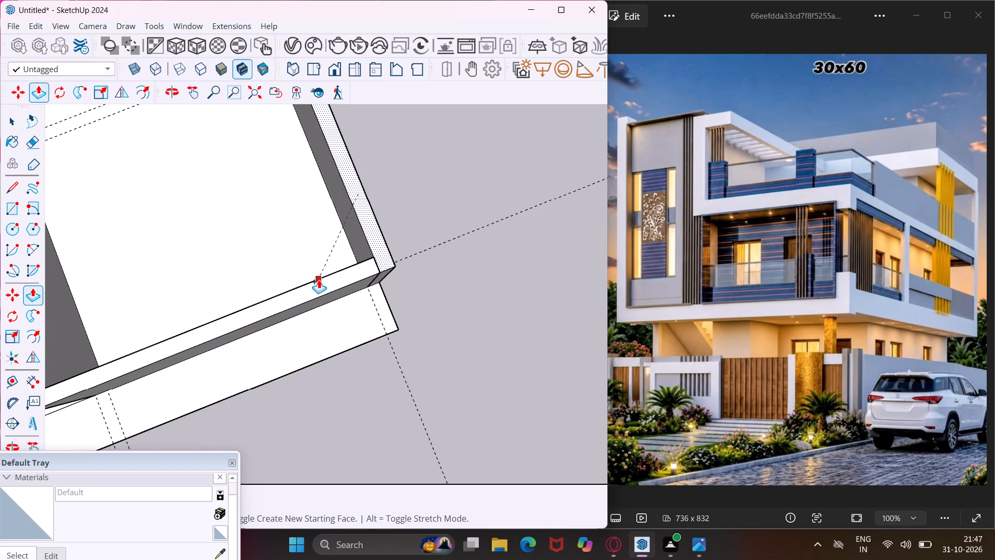
{"action": "left_click", "coordinate": [319, 279]}
{"action": "key", "text": "Escape"}
{"action": "key", "text": "space"}
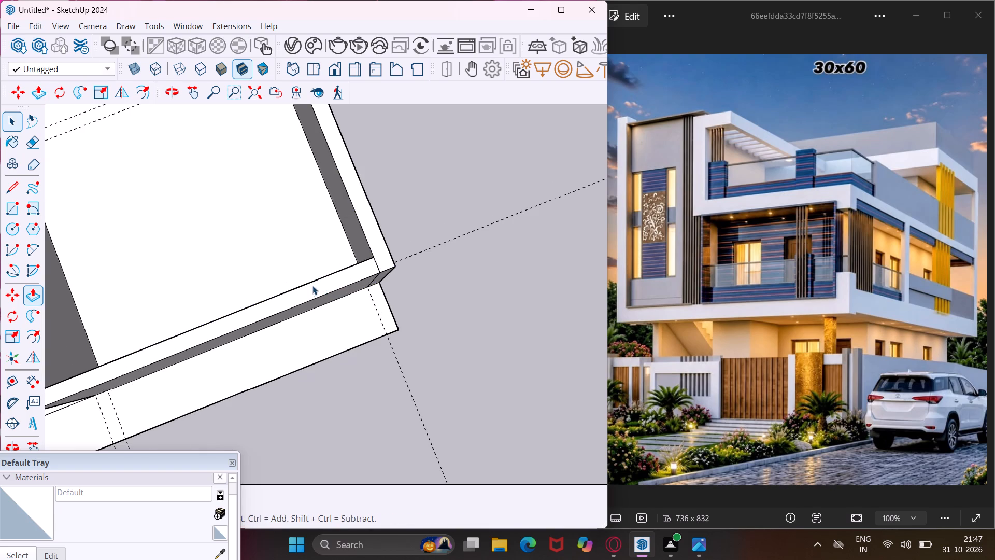
Examine the raised top-floor walls from above and from the front of the house.
{"action": "scroll", "coordinate": [273, 306], "scroll_direction": "down", "scroll_amount": 4}
{"action": "middle_click_drag", "start_coordinate": [269, 311], "coordinate": [479, 162]}
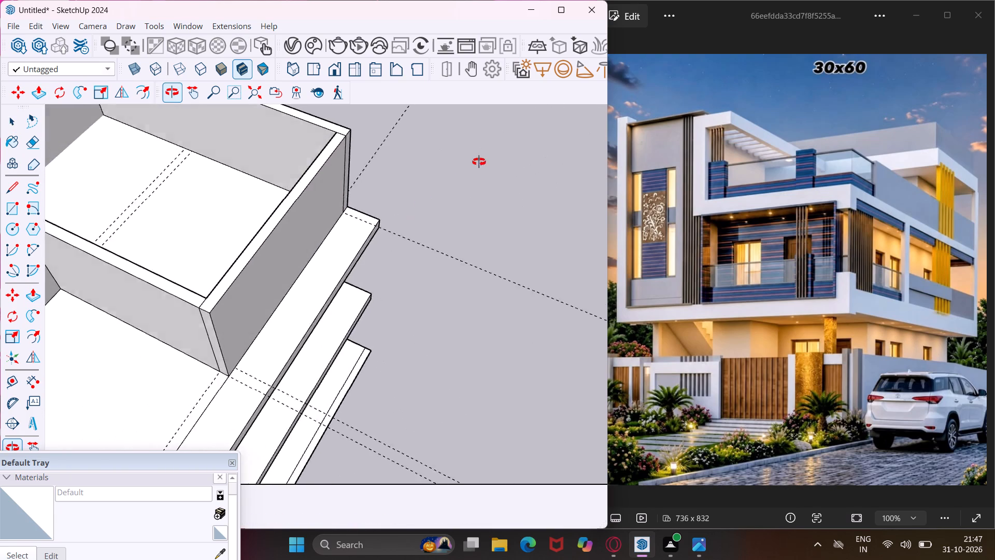
{"action": "middle_click_drag", "start_coordinate": [479, 162], "coordinate": [501, 143]}
{"action": "scroll", "coordinate": [494, 146], "scroll_direction": "down", "scroll_amount": 5}
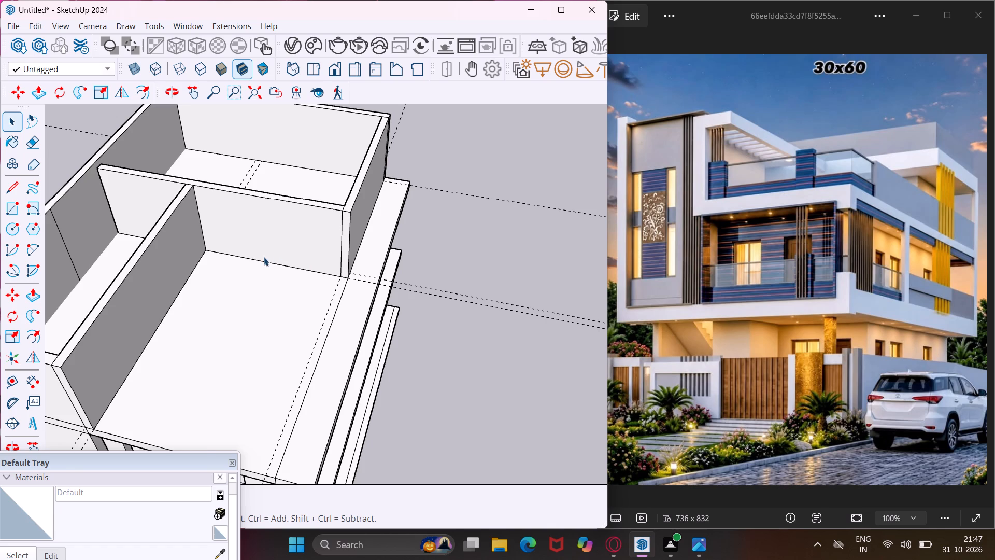
{"action": "scroll", "coordinate": [264, 257], "scroll_direction": "down", "scroll_amount": 3}
{"action": "middle_click_drag", "start_coordinate": [263, 257], "coordinate": [262, 245]}
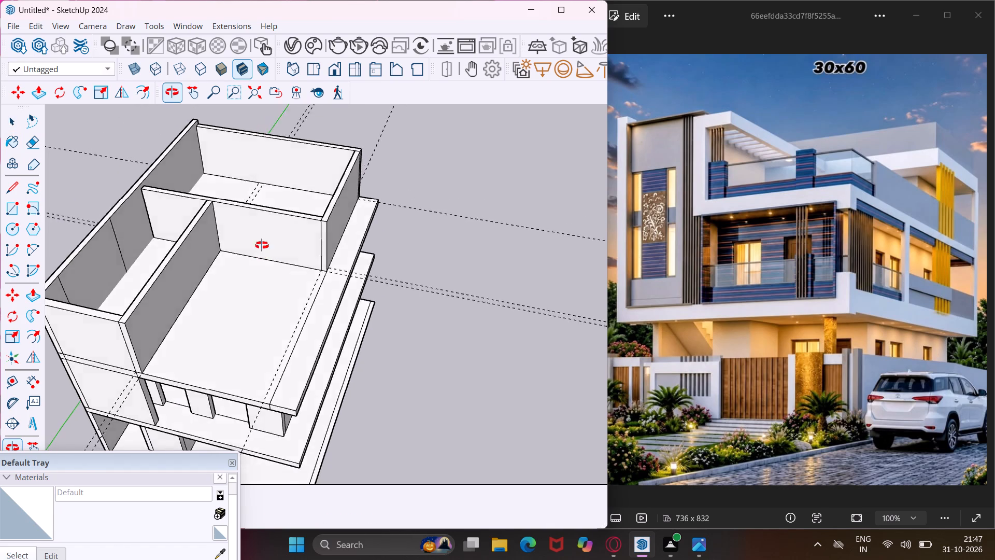
{"action": "middle_click_drag", "start_coordinate": [262, 245], "coordinate": [332, 161]}
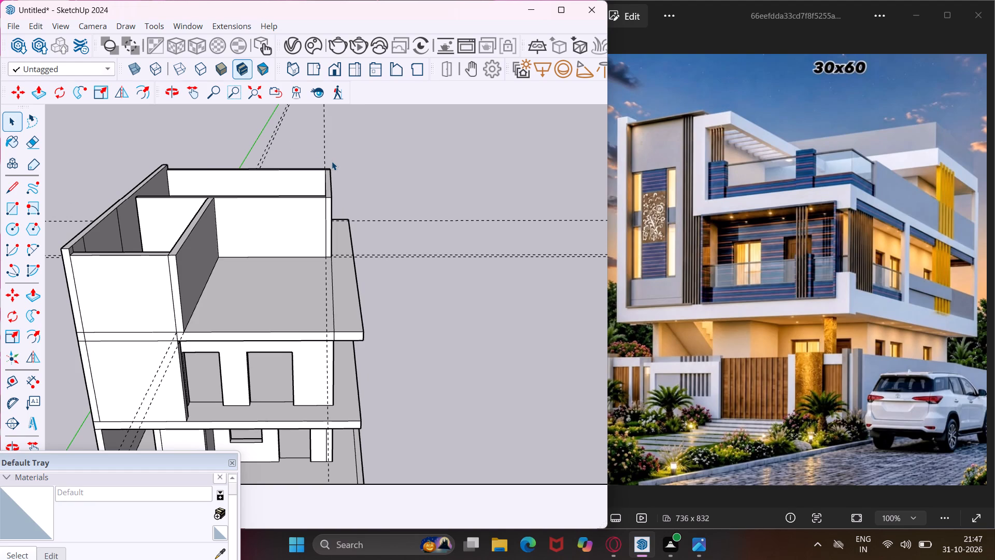
{"action": "scroll", "coordinate": [331, 164], "scroll_direction": "down", "scroll_amount": 2}
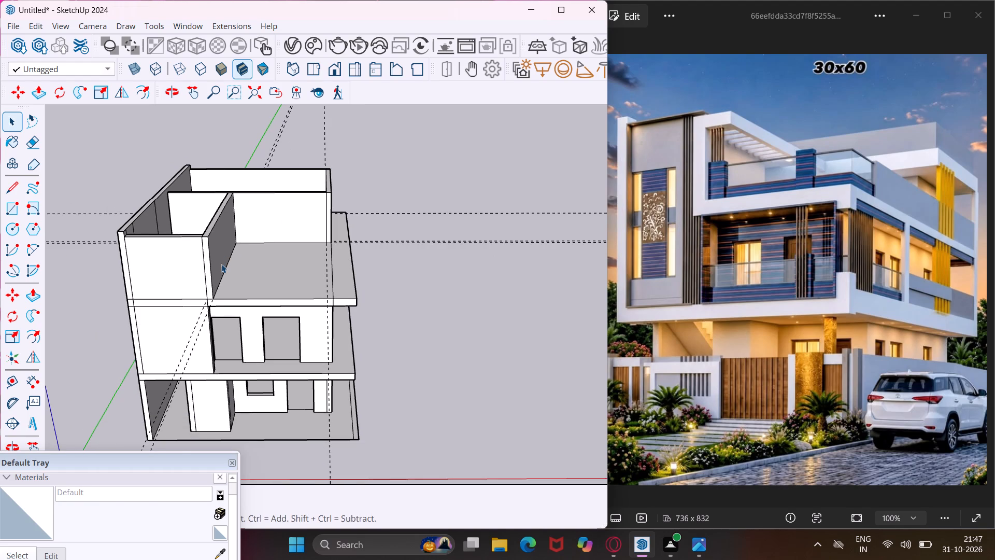
{"action": "scroll", "coordinate": [221, 264], "scroll_direction": "up", "scroll_amount": 2}
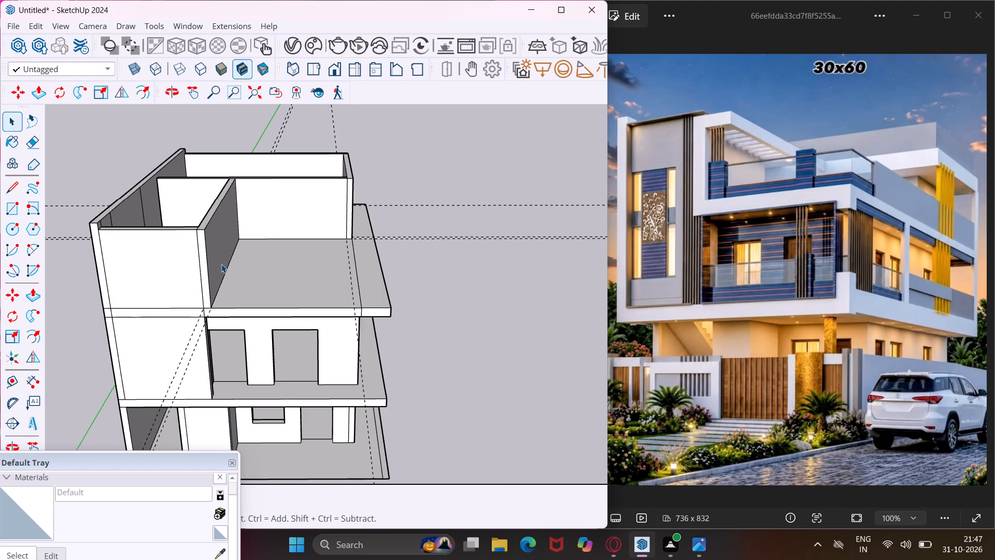
Draw a vertical line on the lengthwise wall's terrace-side face near its front end, from the top edge down to the slab.
{"action": "left_click", "coordinate": [18, 192]}
{"action": "middle_click_drag", "start_coordinate": [218, 295], "coordinate": [73, 356]}
{"action": "scroll", "coordinate": [148, 287], "scroll_direction": "up", "scroll_amount": 5}
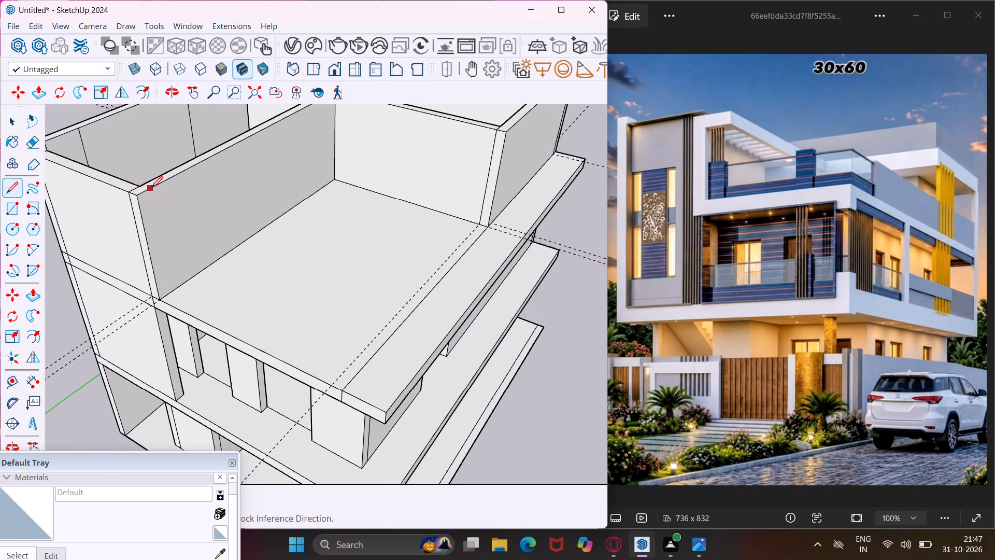
{"action": "left_click", "coordinate": [152, 187]}
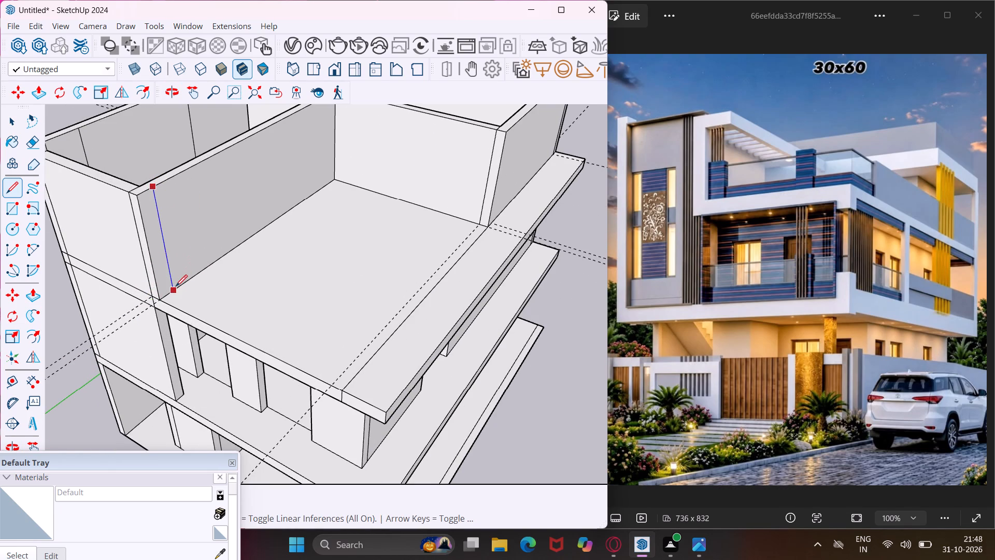
{"action": "left_click", "coordinate": [173, 291]}
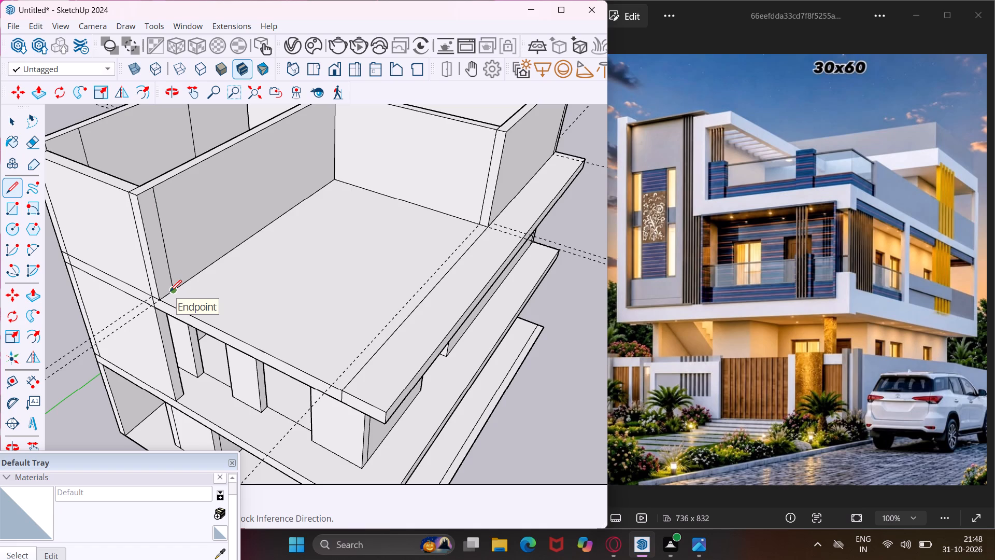
{"action": "key", "text": "Escape"}
{"action": "key", "text": "space"}
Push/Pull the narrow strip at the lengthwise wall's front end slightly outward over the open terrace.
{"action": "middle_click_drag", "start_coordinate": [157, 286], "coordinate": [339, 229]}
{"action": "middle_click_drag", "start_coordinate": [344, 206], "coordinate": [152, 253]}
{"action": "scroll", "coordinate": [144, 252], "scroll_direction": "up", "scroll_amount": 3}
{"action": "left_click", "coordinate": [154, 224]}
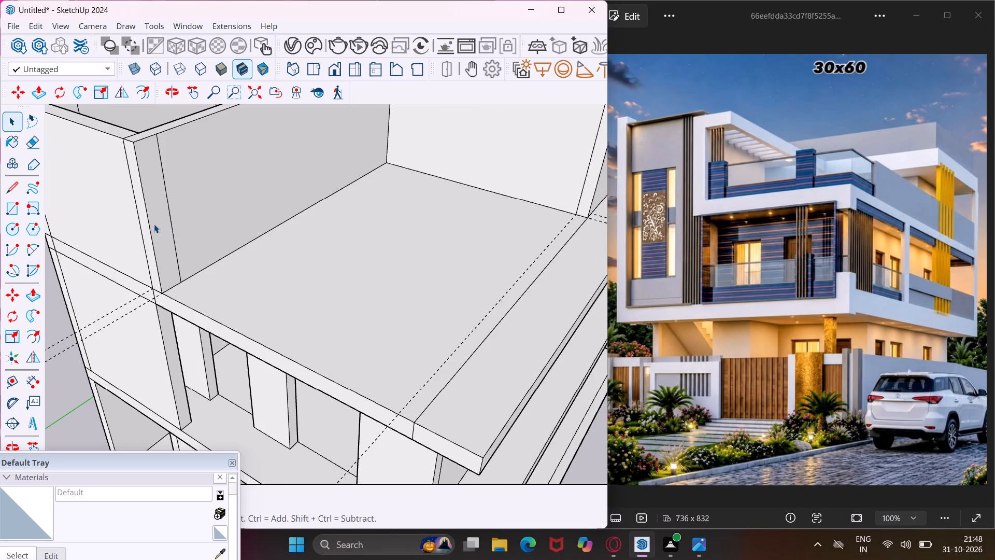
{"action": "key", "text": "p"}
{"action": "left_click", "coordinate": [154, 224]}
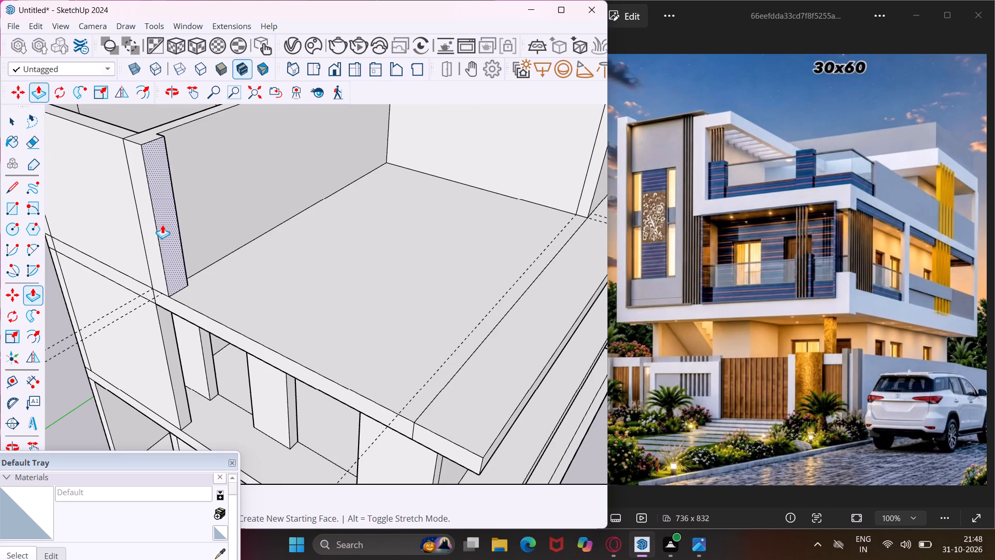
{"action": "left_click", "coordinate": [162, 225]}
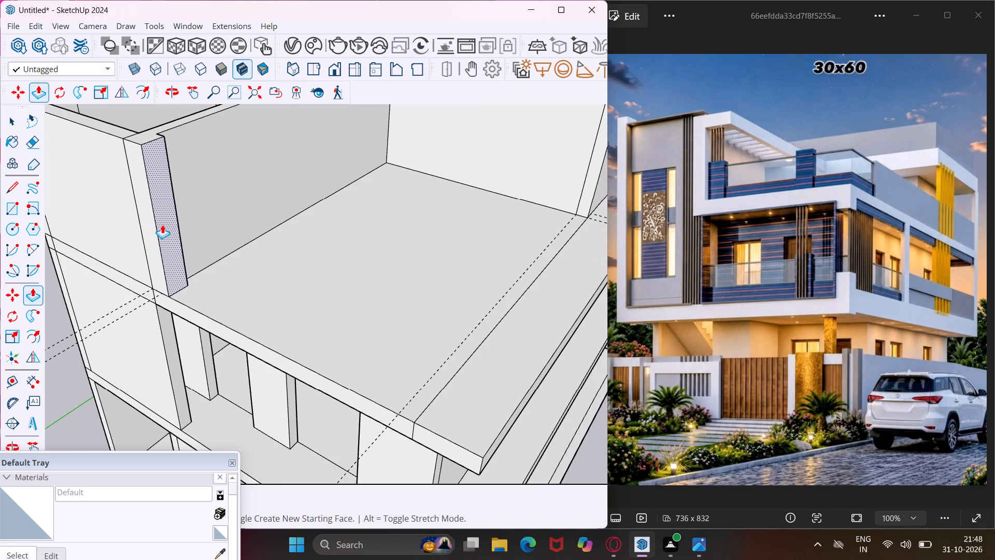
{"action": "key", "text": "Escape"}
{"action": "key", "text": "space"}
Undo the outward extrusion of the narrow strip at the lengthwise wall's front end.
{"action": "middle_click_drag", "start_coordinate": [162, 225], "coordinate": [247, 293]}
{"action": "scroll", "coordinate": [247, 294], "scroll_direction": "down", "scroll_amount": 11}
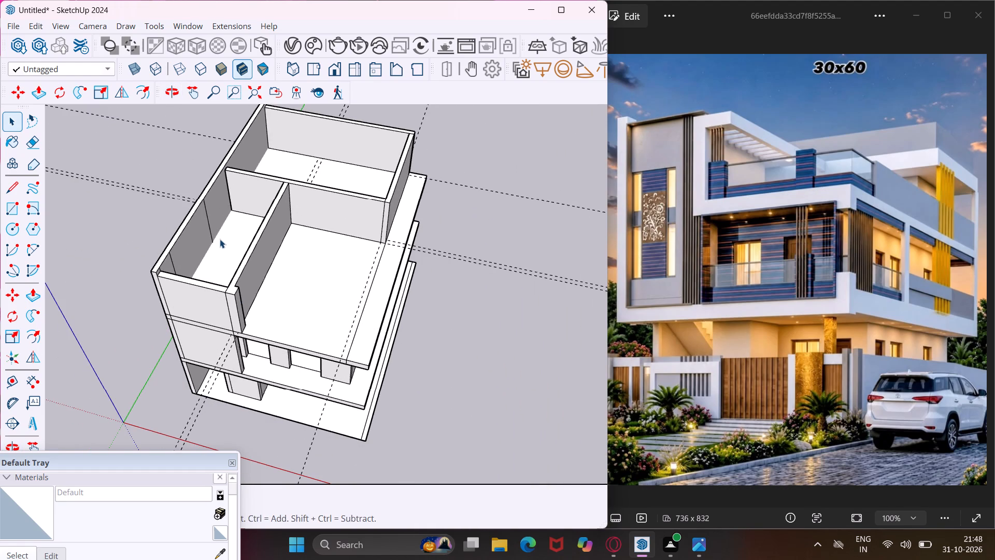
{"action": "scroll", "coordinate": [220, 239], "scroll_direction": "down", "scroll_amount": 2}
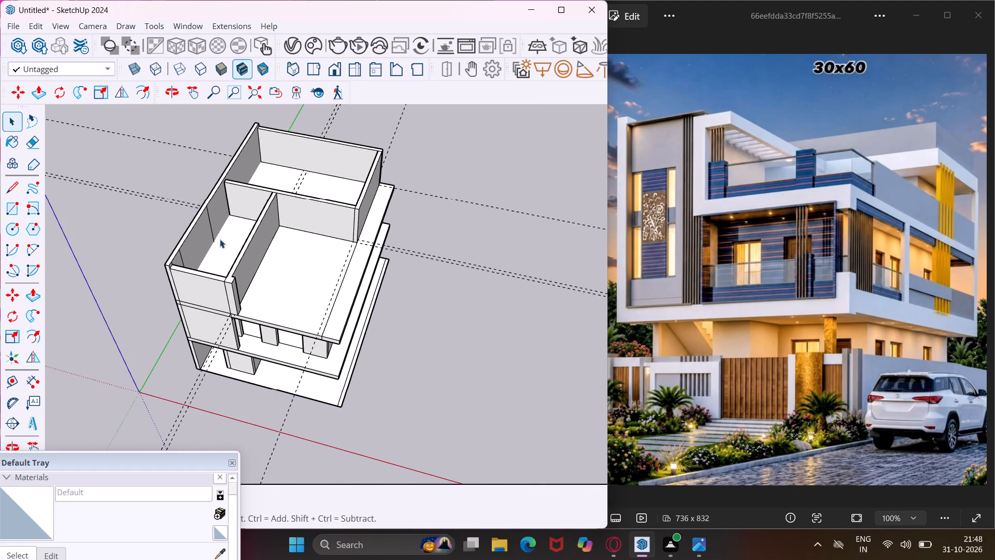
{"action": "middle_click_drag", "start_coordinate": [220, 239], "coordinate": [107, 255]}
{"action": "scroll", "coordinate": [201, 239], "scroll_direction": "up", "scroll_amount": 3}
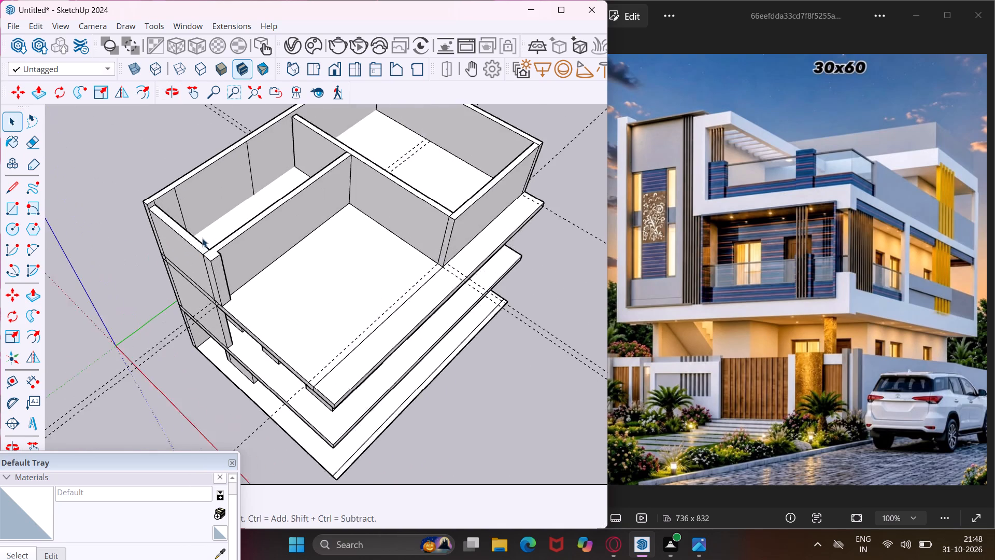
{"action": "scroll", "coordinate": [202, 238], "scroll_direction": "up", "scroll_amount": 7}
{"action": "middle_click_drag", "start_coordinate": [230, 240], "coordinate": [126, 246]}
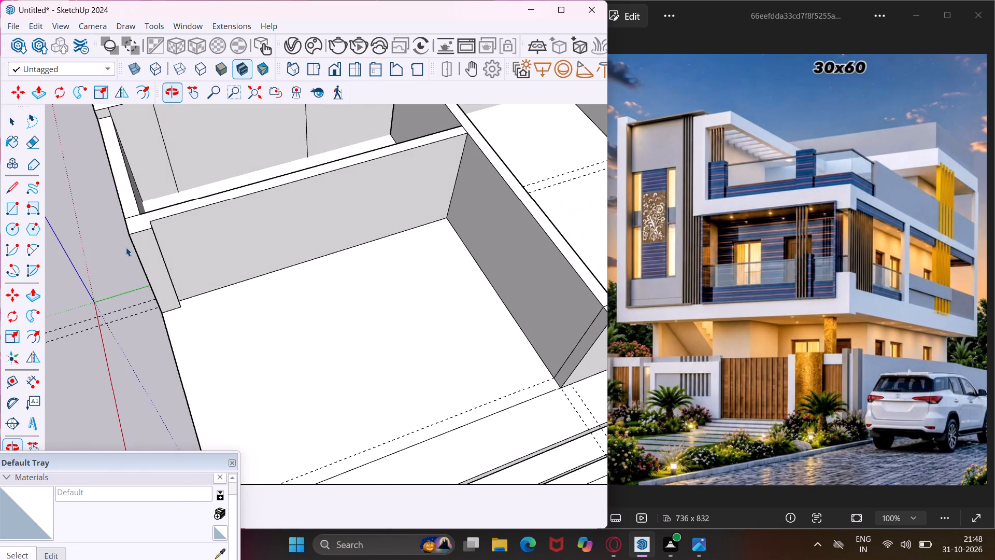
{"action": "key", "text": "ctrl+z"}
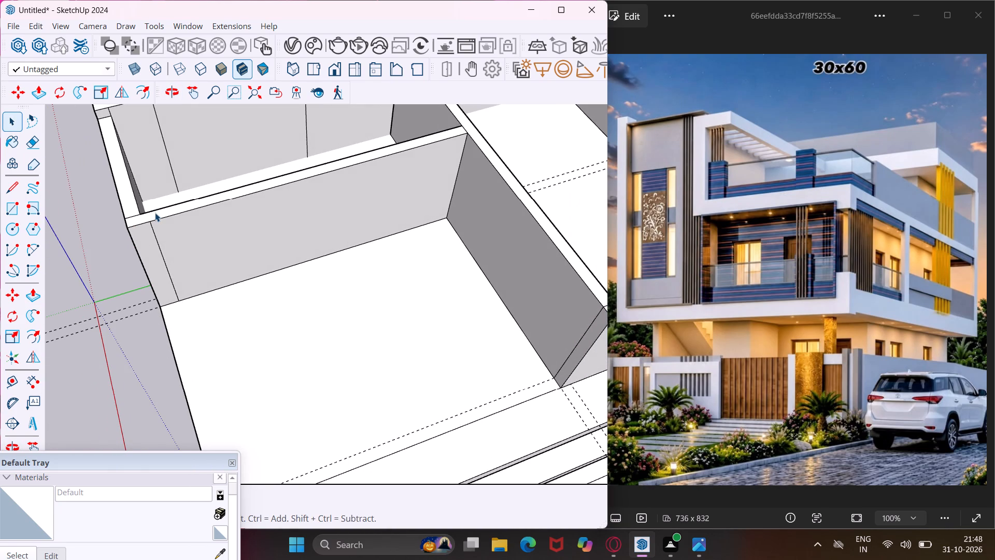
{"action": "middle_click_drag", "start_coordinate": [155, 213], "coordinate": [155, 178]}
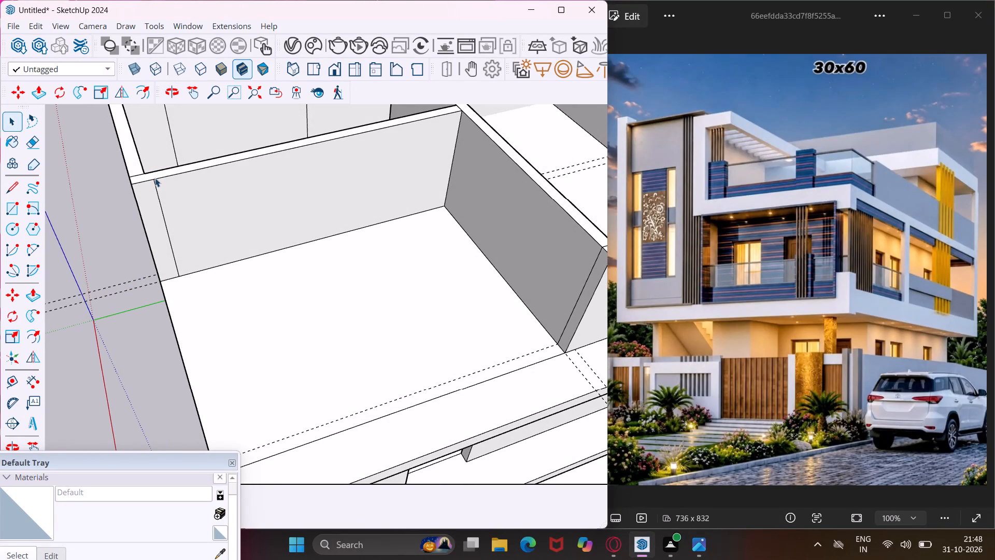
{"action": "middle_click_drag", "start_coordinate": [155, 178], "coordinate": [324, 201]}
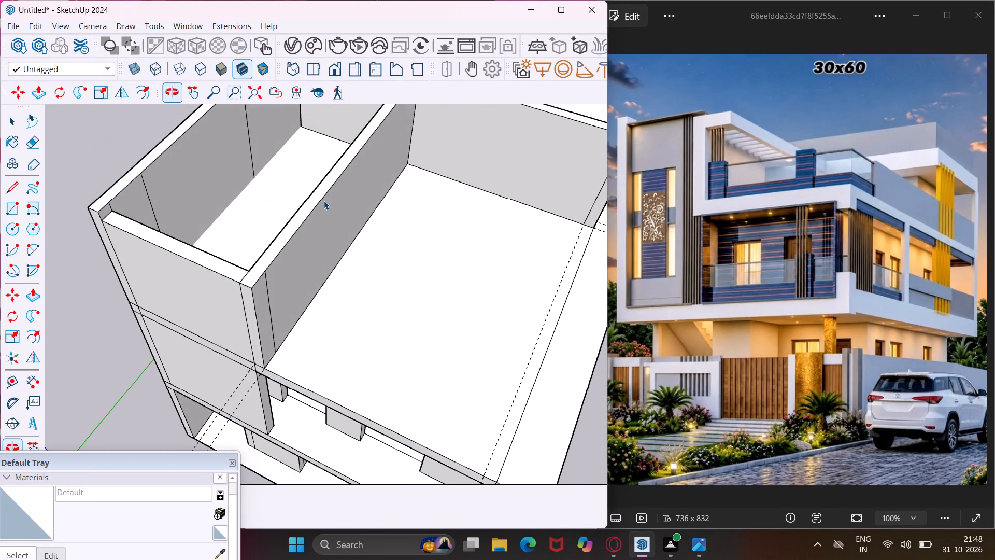
Push/Pull the front wall's top face slightly upward on the top floor.
{"action": "scroll", "coordinate": [249, 257], "scroll_direction": "up", "scroll_amount": 8}
{"action": "left_click", "coordinate": [238, 291]}
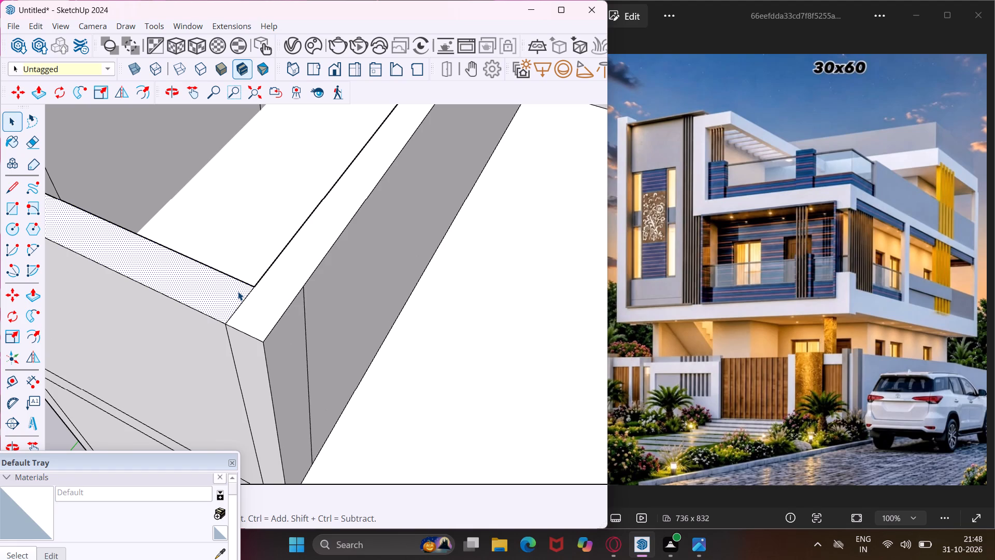
{"action": "key", "text": "p"}
{"action": "left_click", "coordinate": [238, 291]}
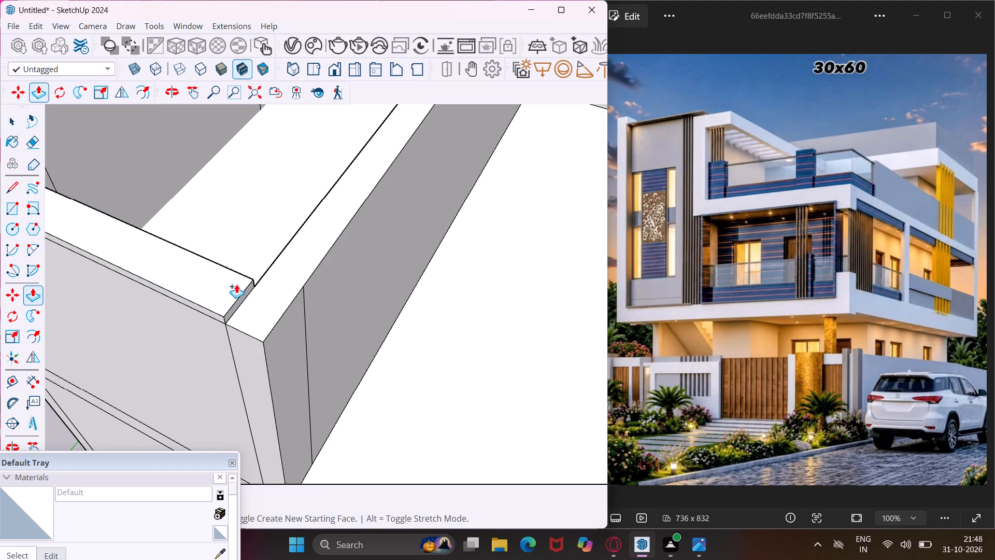
{"action": "left_click", "coordinate": [235, 283]}
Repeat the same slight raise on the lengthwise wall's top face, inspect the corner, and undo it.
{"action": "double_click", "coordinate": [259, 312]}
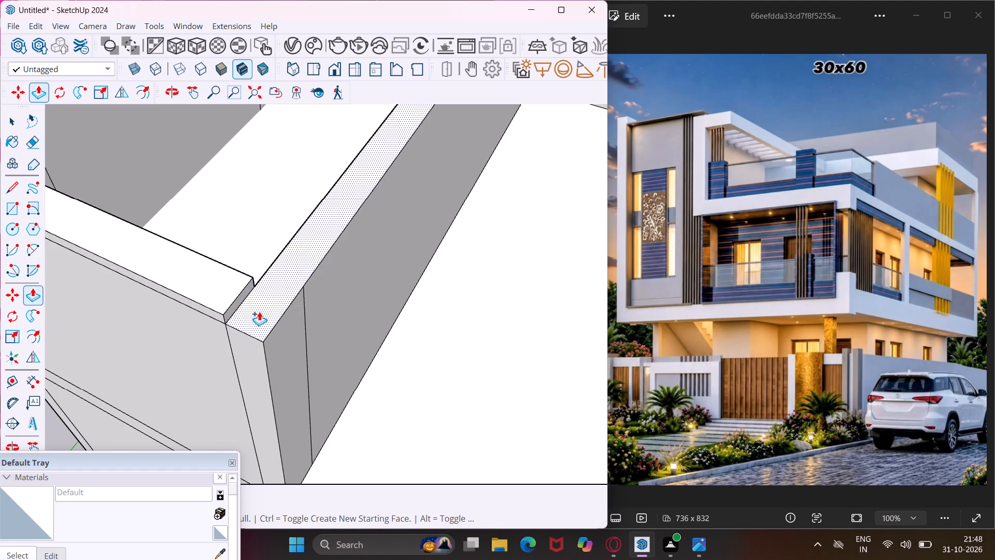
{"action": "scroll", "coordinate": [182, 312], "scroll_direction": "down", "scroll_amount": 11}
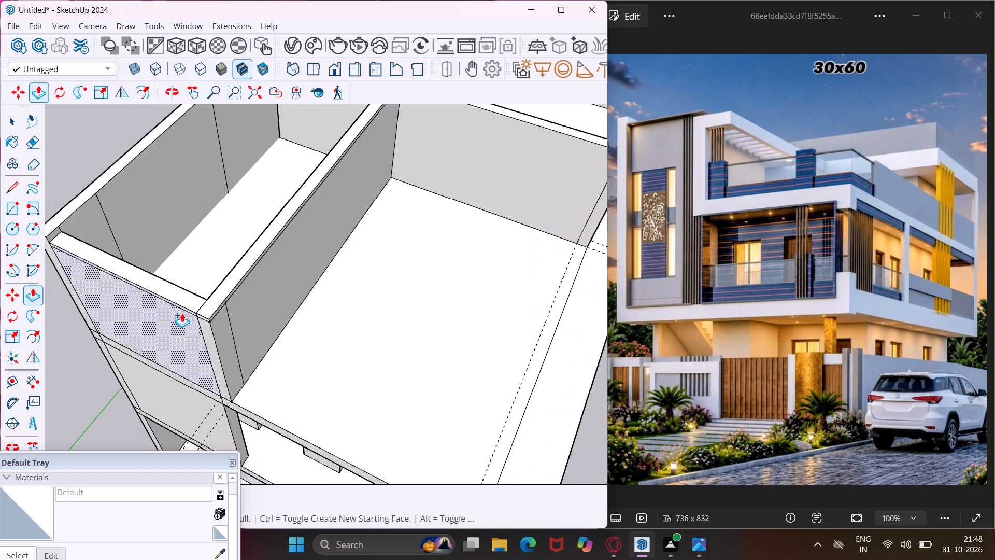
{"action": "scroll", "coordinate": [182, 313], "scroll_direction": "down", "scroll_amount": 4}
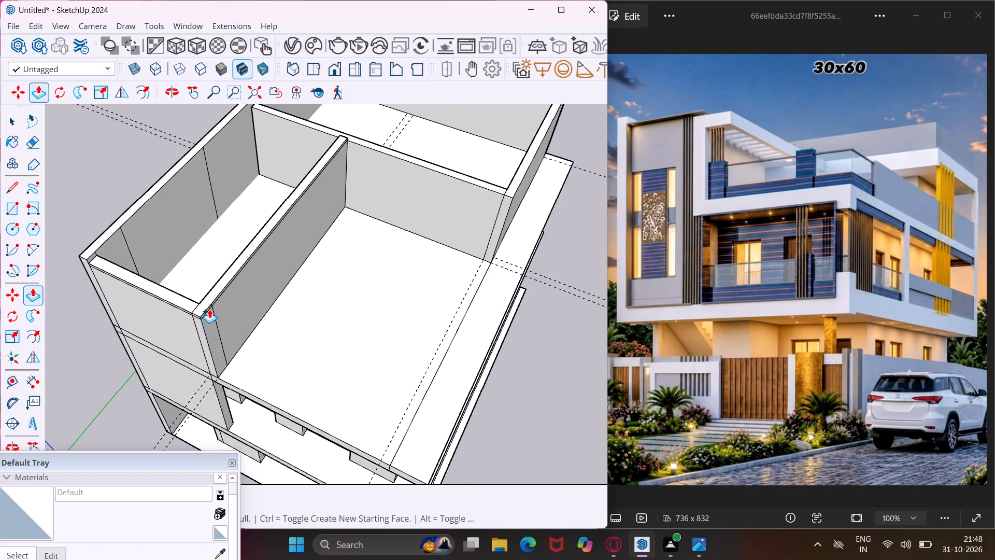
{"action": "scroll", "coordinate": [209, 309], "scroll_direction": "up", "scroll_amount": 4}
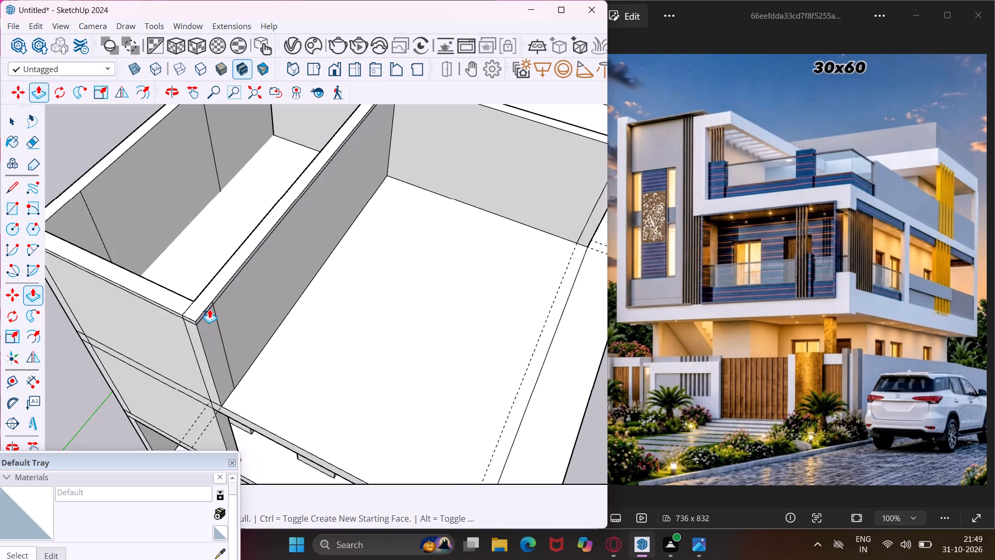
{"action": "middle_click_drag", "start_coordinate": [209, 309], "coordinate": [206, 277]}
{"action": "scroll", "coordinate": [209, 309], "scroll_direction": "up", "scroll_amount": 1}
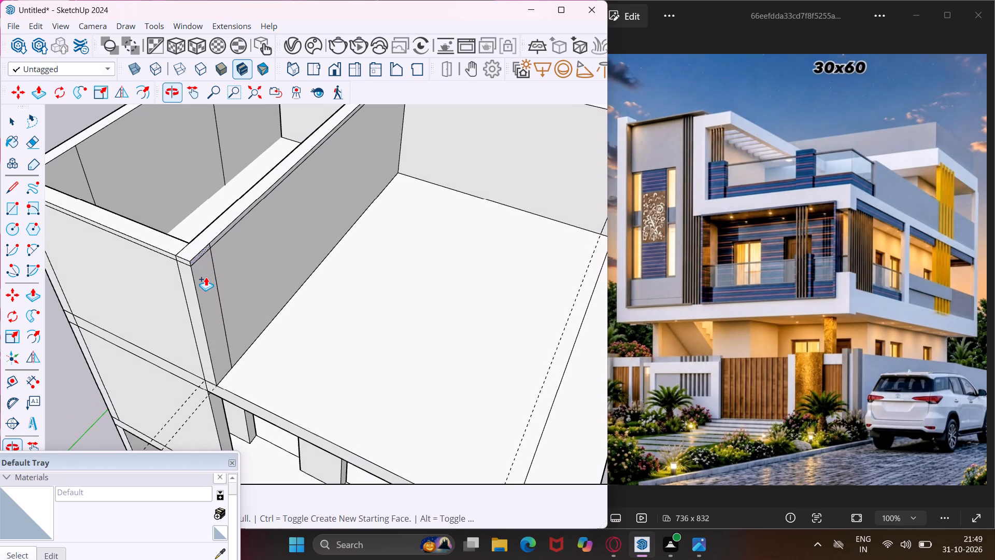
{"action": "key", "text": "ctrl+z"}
Raise the lengthwise wall's top face a short distance and pull the front wall's top face level with it.
{"action": "scroll", "coordinate": [196, 251], "scroll_direction": "up", "scroll_amount": 3}
{"action": "left_click", "coordinate": [196, 251]}
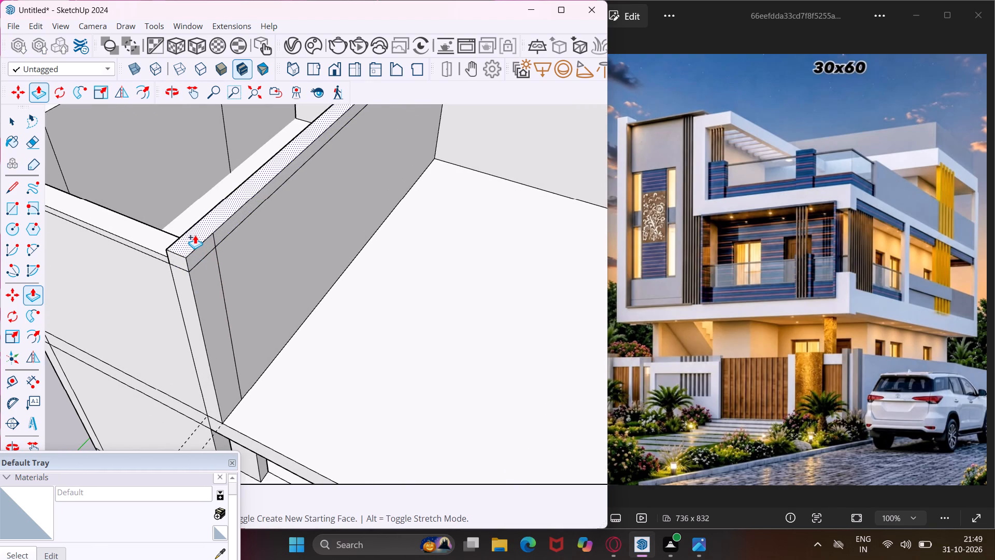
{"action": "left_click", "coordinate": [193, 225]}
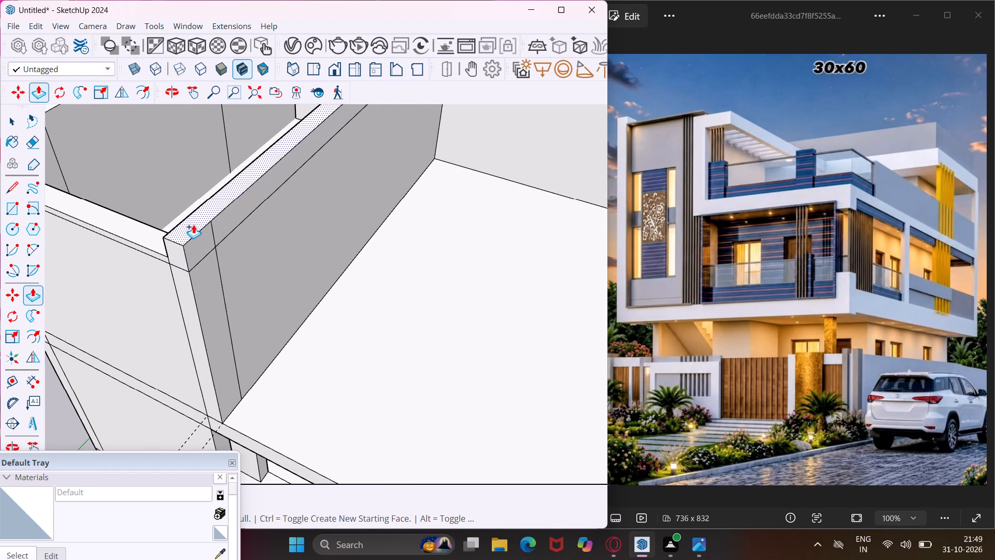
{"action": "scroll", "coordinate": [170, 231], "scroll_direction": "up", "scroll_amount": 7}
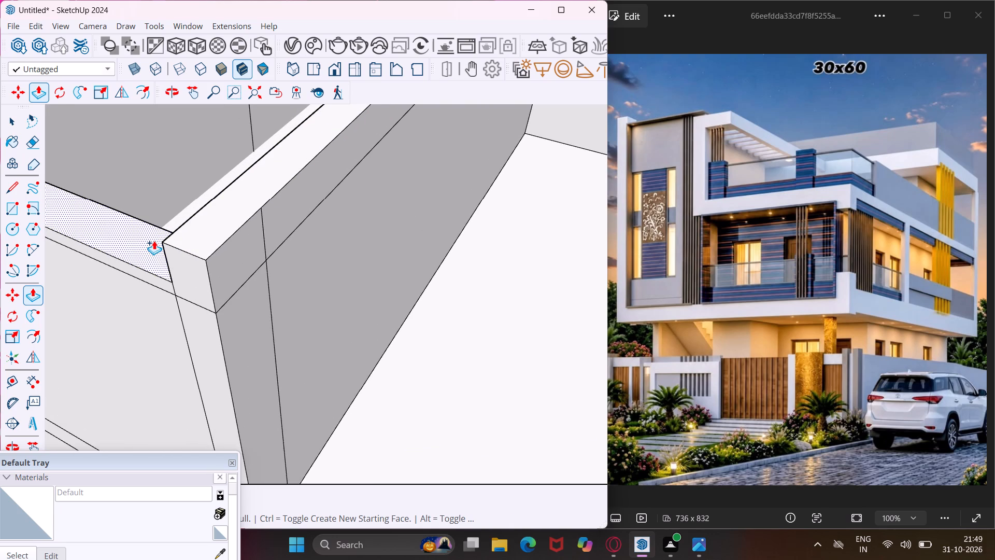
{"action": "left_click", "coordinate": [154, 241]}
{"action": "left_click", "coordinate": [183, 223]}
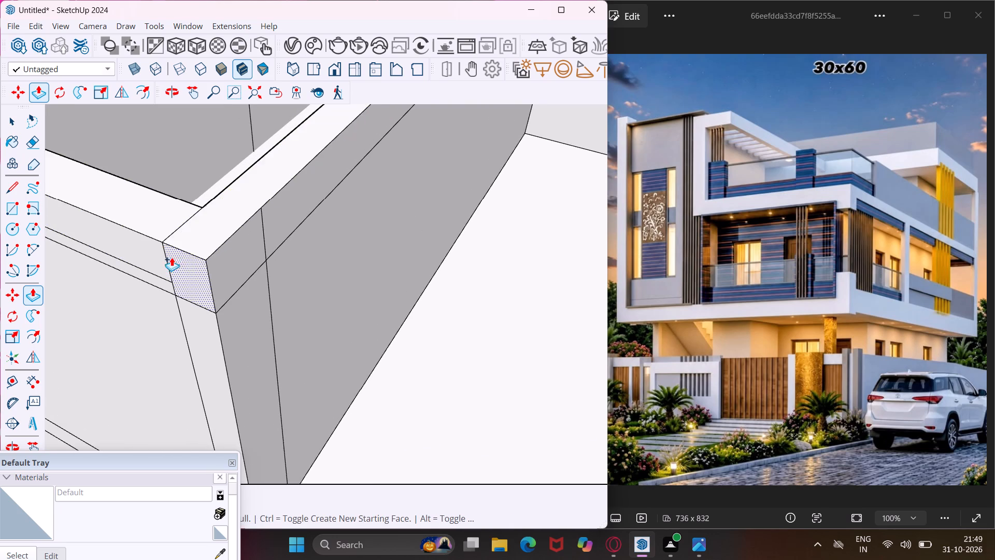
Raise the top face of the cross wall behind the terrace level with the lengthwise wall's top.
{"action": "scroll", "coordinate": [165, 277], "scroll_direction": "down", "scroll_amount": 18}
{"action": "scroll", "coordinate": [162, 288], "scroll_direction": "down", "scroll_amount": 3}
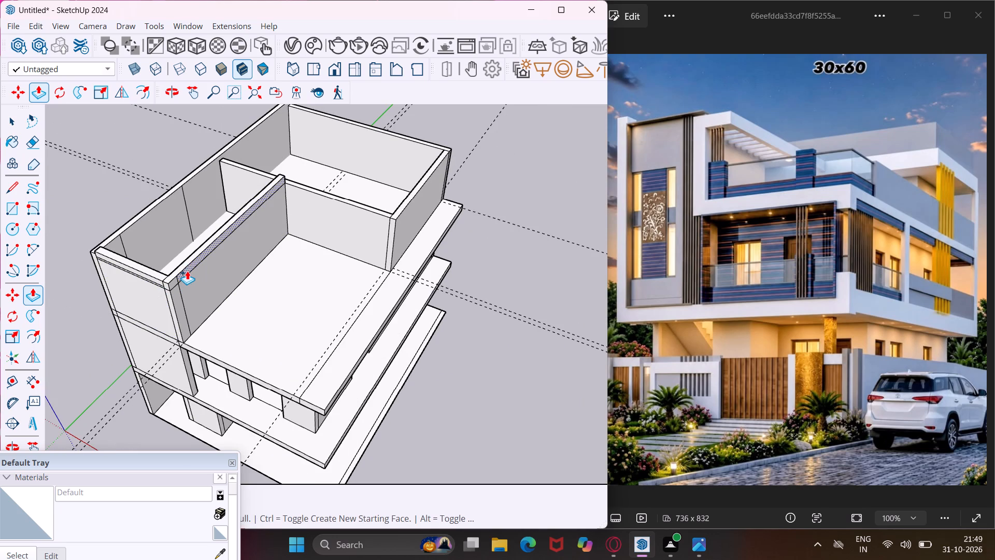
{"action": "scroll", "coordinate": [290, 175], "scroll_direction": "up", "scroll_amount": 14}
{"action": "left_click", "coordinate": [281, 192]}
{"action": "left_click", "coordinate": [250, 171]}
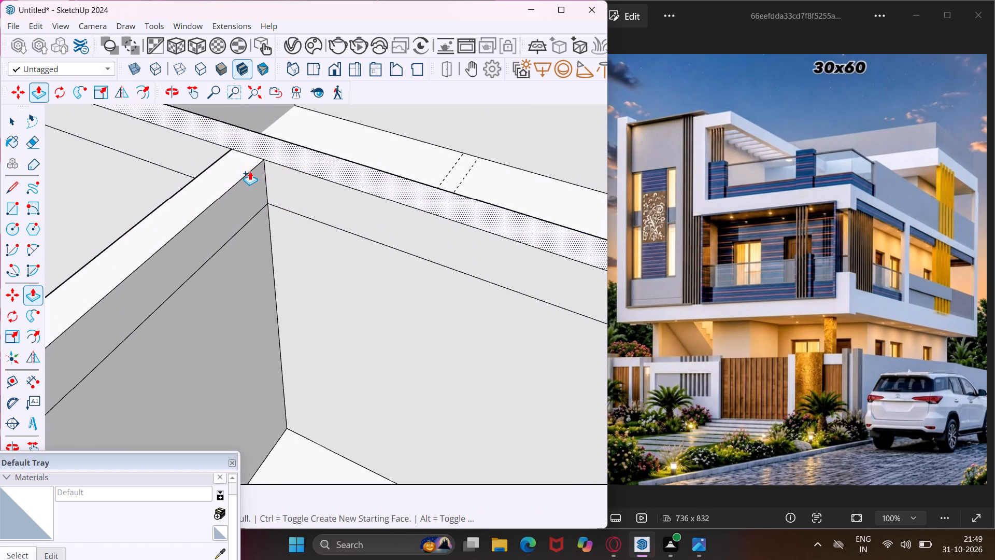
Raise the top face of the rear room's terrace-side outer wall level with the cross wall's top.
{"action": "scroll", "coordinate": [221, 179], "scroll_direction": "down", "scroll_amount": 13}
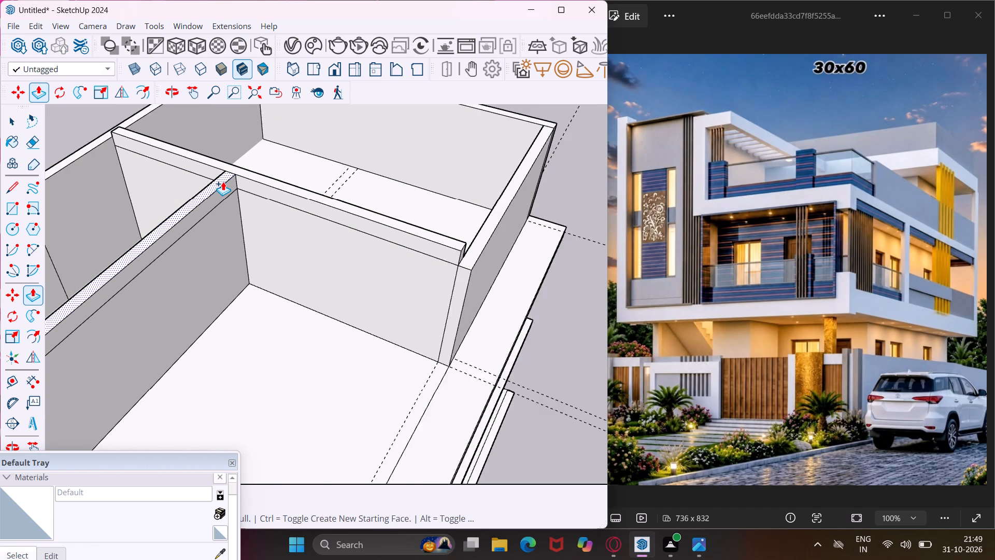
{"action": "scroll", "coordinate": [223, 181], "scroll_direction": "down", "scroll_amount": 2}
{"action": "scroll", "coordinate": [425, 210], "scroll_direction": "up", "scroll_amount": 8}
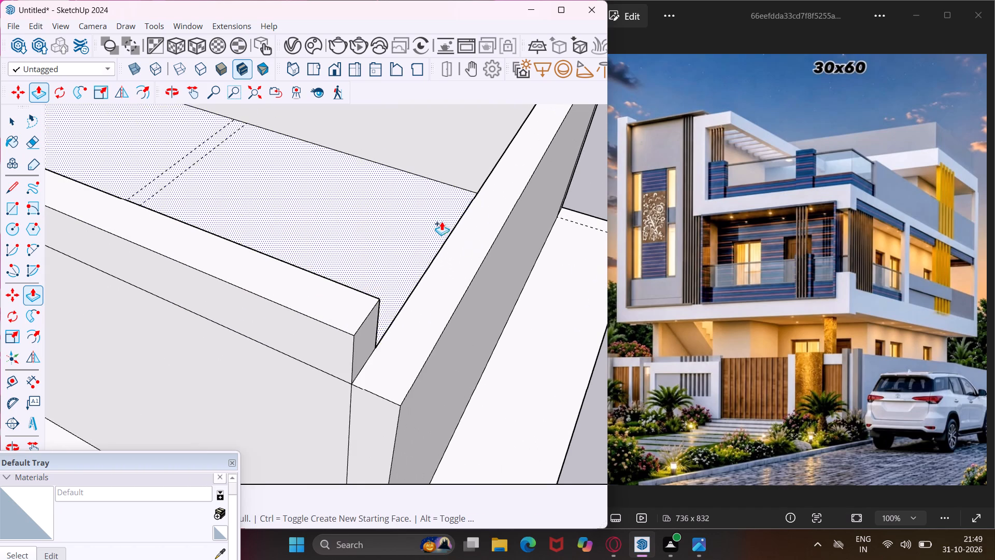
{"action": "left_click", "coordinate": [457, 248]}
{"action": "left_click", "coordinate": [357, 304]}
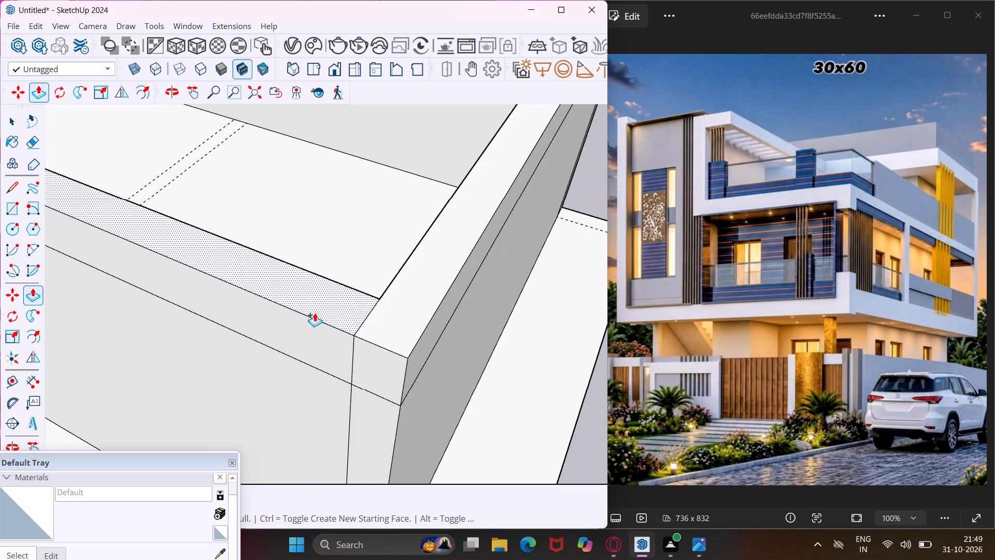
Raise the rear wall's top face level with the top of the adjoining rear-room side wall.
{"action": "scroll", "coordinate": [242, 314], "scroll_direction": "down", "scroll_amount": 13}
{"action": "scroll", "coordinate": [397, 156], "scroll_direction": "up", "scroll_amount": 4}
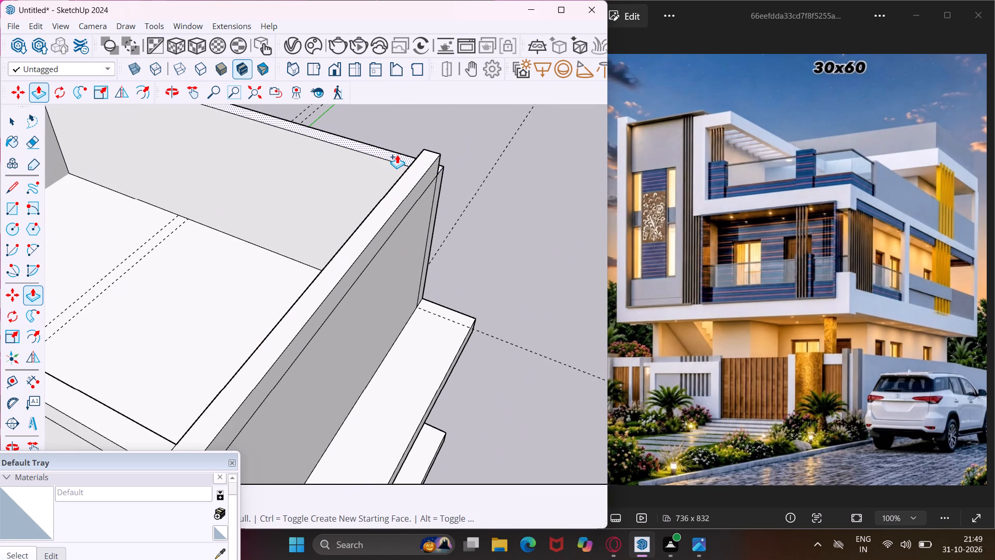
{"action": "left_click", "coordinate": [397, 155]}
{"action": "left_click", "coordinate": [418, 162]}
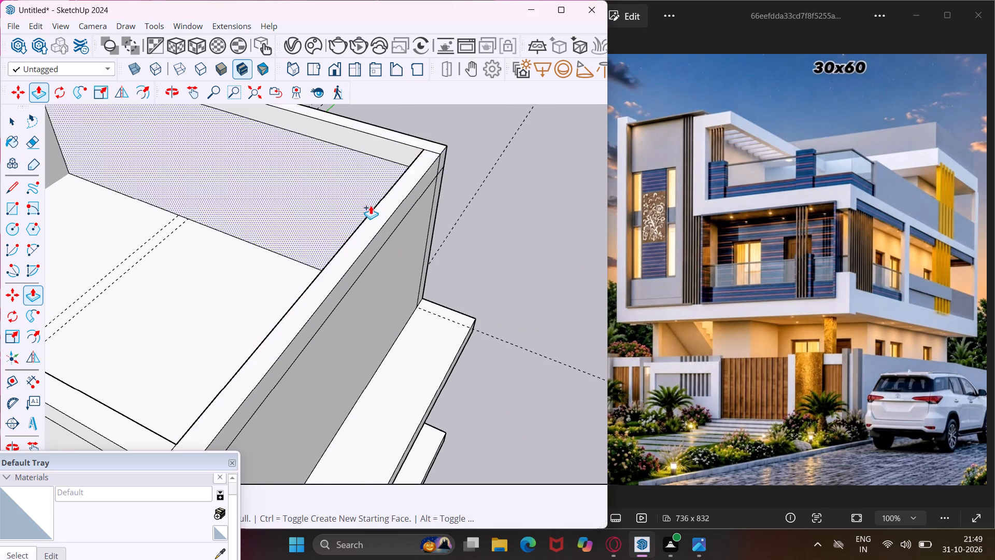
Raise the top face of the long outer wall opposite the terrace above the front wall's top.
{"action": "scroll", "coordinate": [369, 211], "scroll_direction": "down", "scroll_amount": 16}
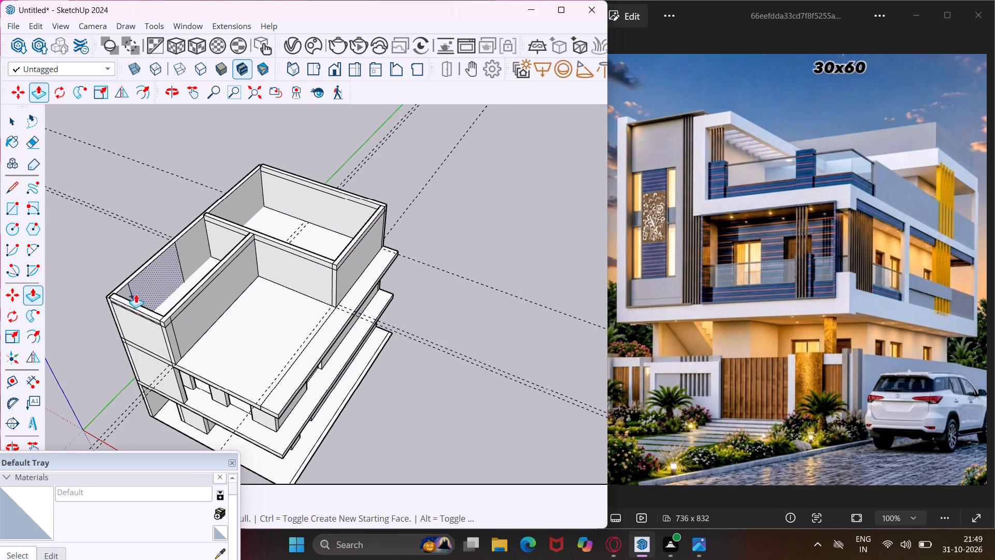
{"action": "scroll", "coordinate": [109, 287], "scroll_direction": "up", "scroll_amount": 13}
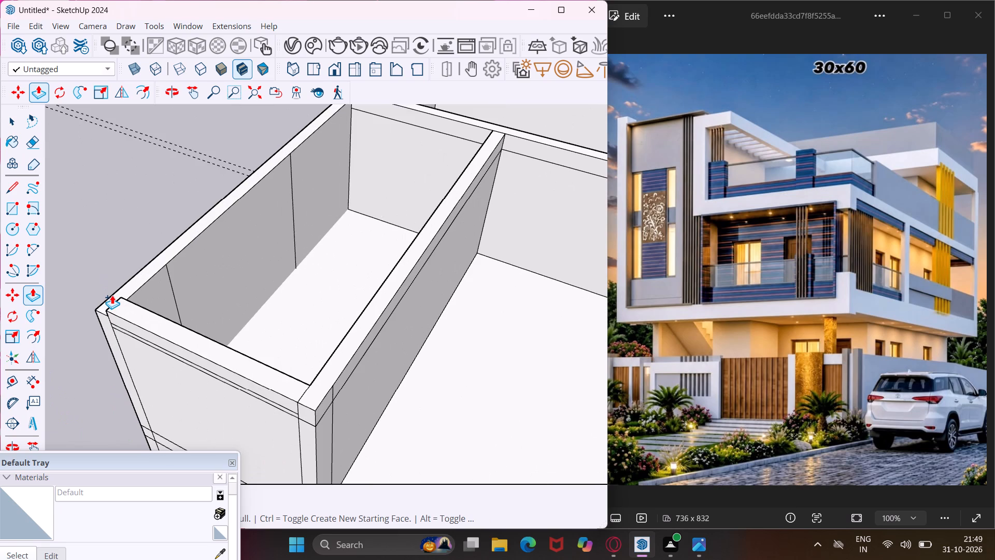
{"action": "scroll", "coordinate": [112, 295], "scroll_direction": "up", "scroll_amount": 2}
{"action": "left_click", "coordinate": [106, 305]}
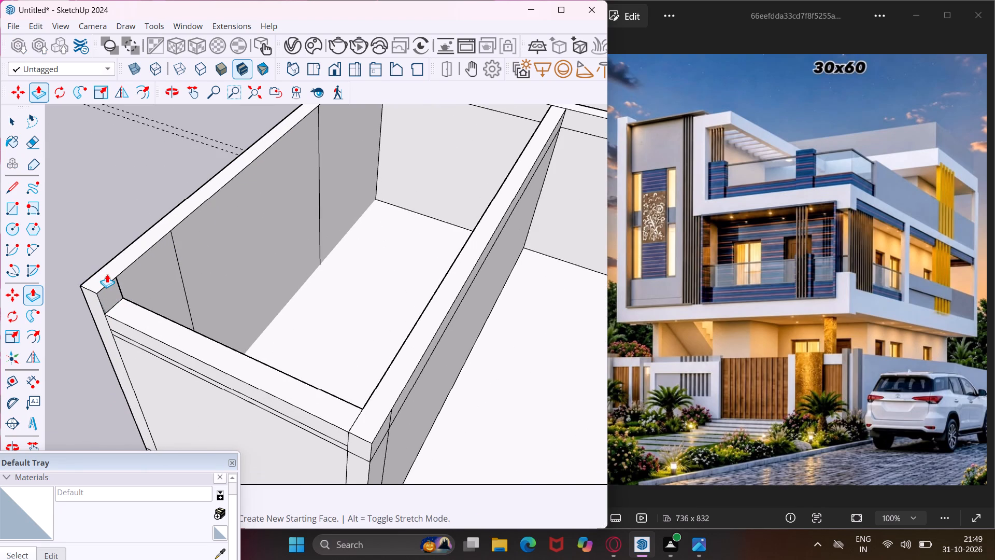
{"action": "left_click", "coordinate": [107, 274]}
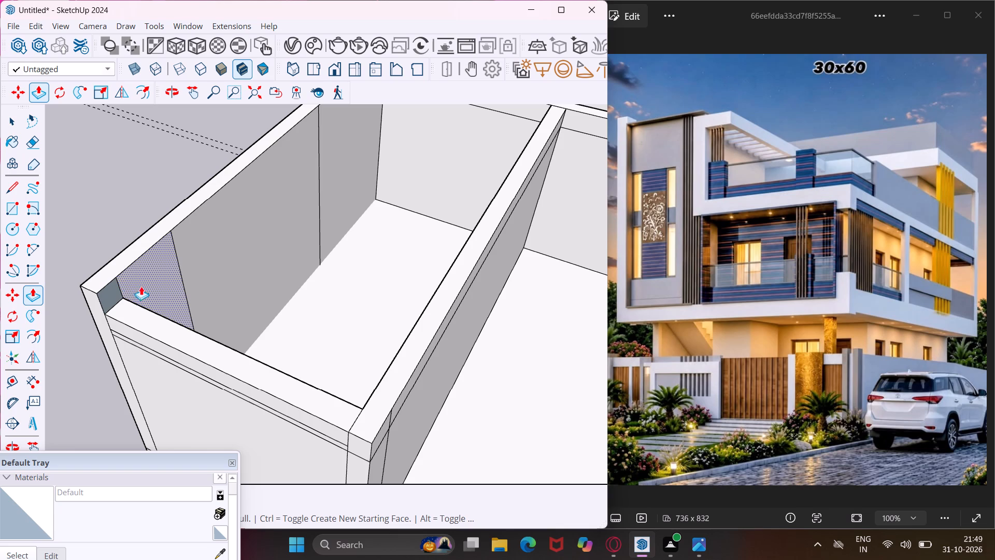
Push/Pull the small top-band face at the lengthwise wall's front end outward over the terrace.
{"action": "middle_click_drag", "start_coordinate": [319, 399], "coordinate": [248, 326]}
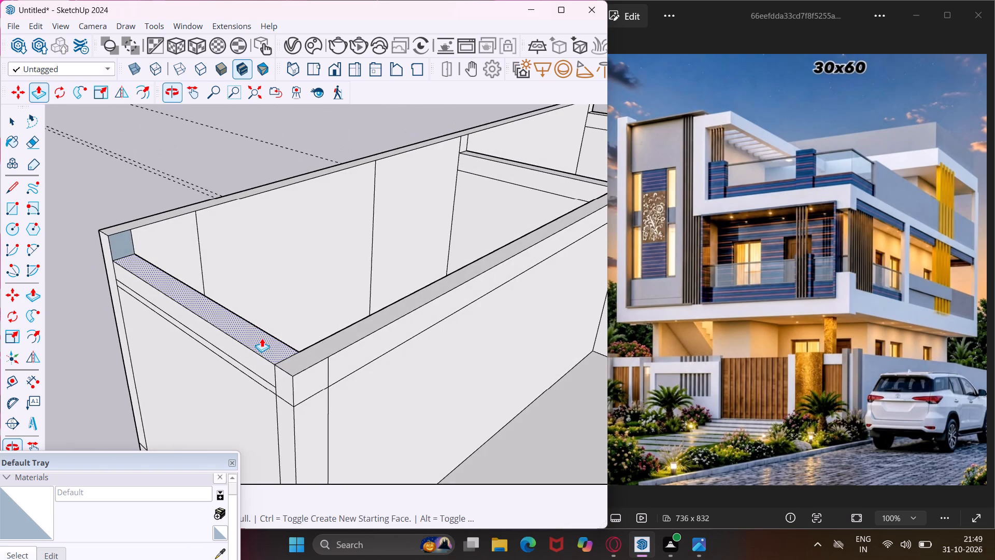
{"action": "scroll", "coordinate": [317, 372], "scroll_direction": "up", "scroll_amount": 3}
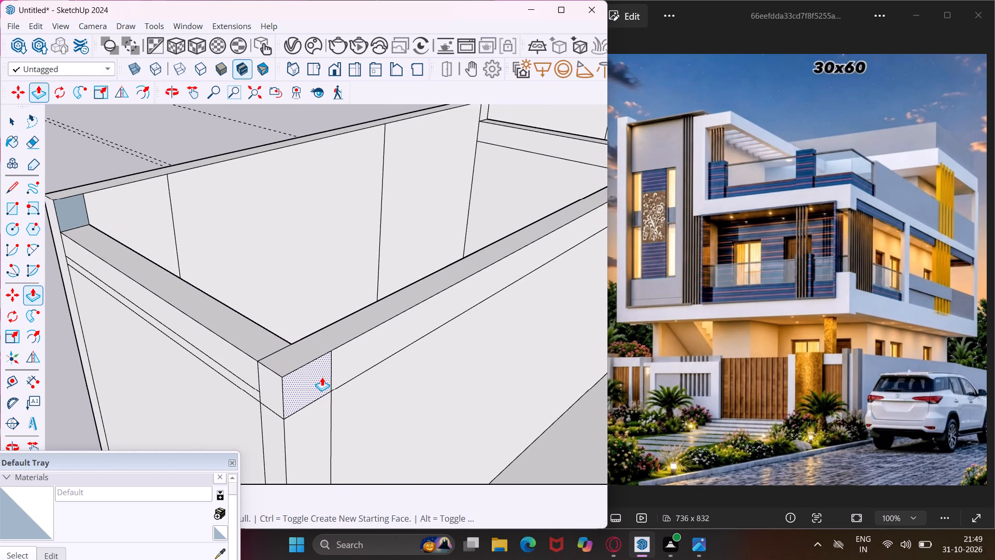
{"action": "left_click", "coordinate": [322, 377]}
{"action": "scroll", "coordinate": [344, 391], "scroll_direction": "down", "scroll_amount": 10}
{"action": "middle_click_drag", "start_coordinate": [344, 392], "coordinate": [340, 372]}
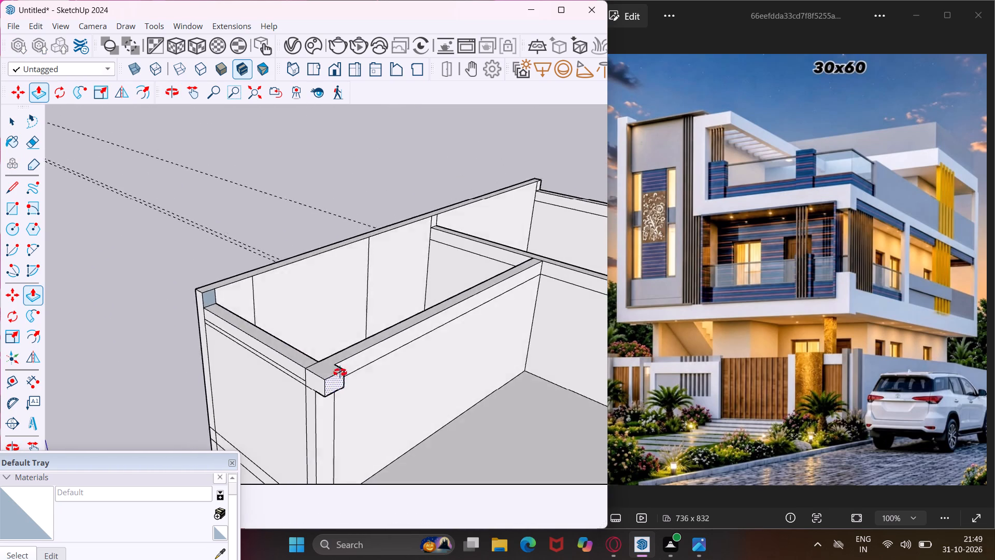
{"action": "middle_click_drag", "start_coordinate": [340, 372], "coordinate": [360, 312]}
{"action": "scroll", "coordinate": [366, 309], "scroll_direction": "down", "scroll_amount": 2}
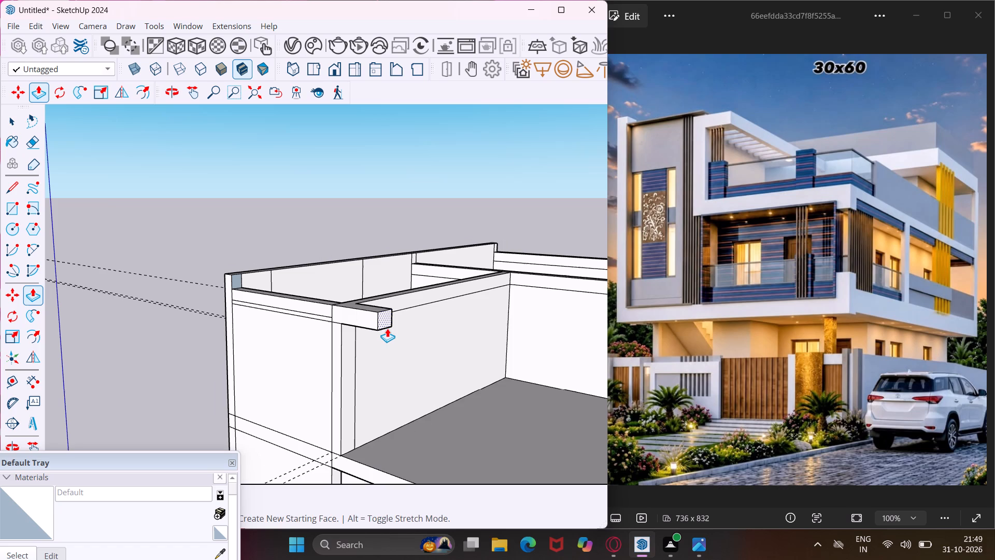
{"action": "left_click", "coordinate": [387, 328]}
Push/Pull the rest of the lengthwise wall's top band outward, flush with the projecting block at its front end.
{"action": "middle_click_drag", "start_coordinate": [387, 323], "coordinate": [301, 346]}
{"action": "scroll", "coordinate": [336, 326], "scroll_direction": "up", "scroll_amount": 3}
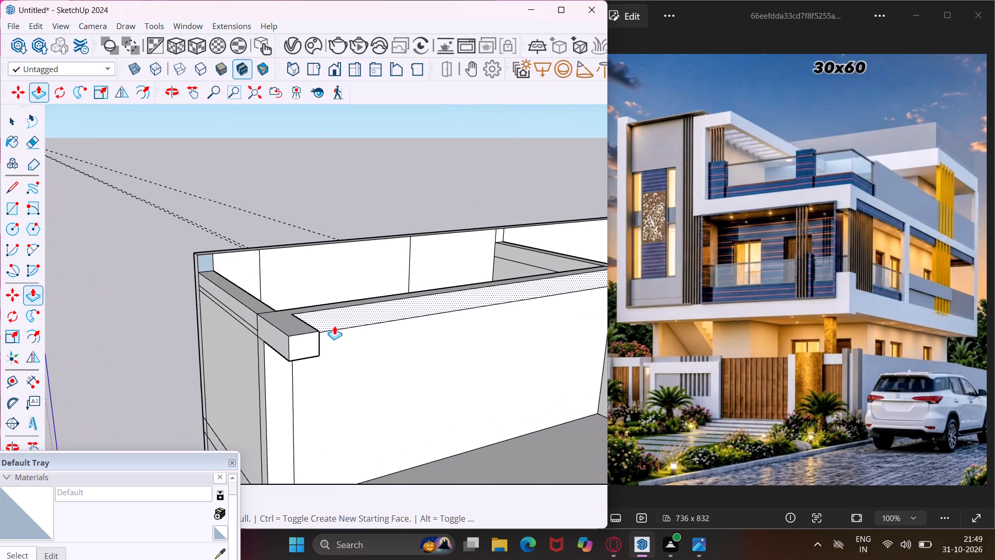
{"action": "left_click", "coordinate": [333, 324]}
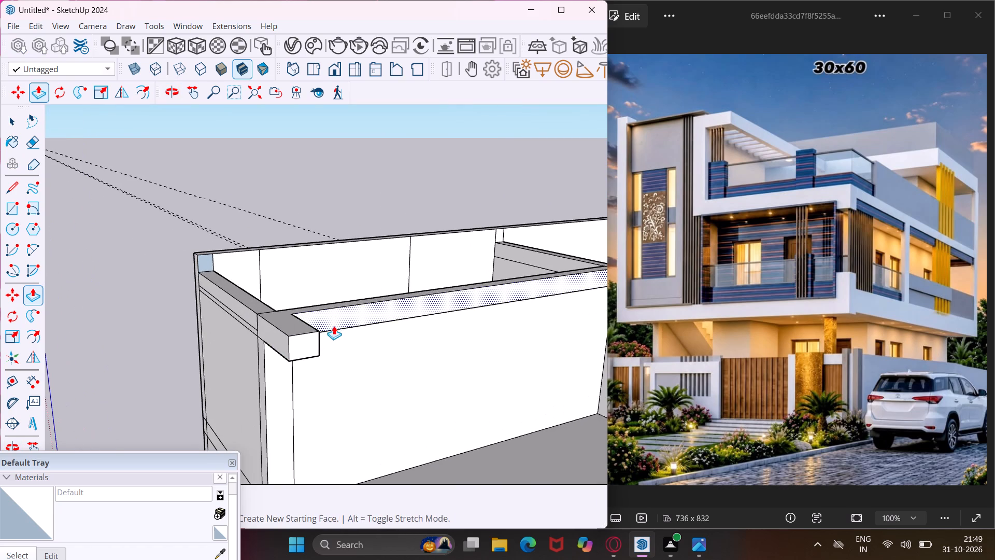
{"action": "left_click", "coordinate": [304, 353]}
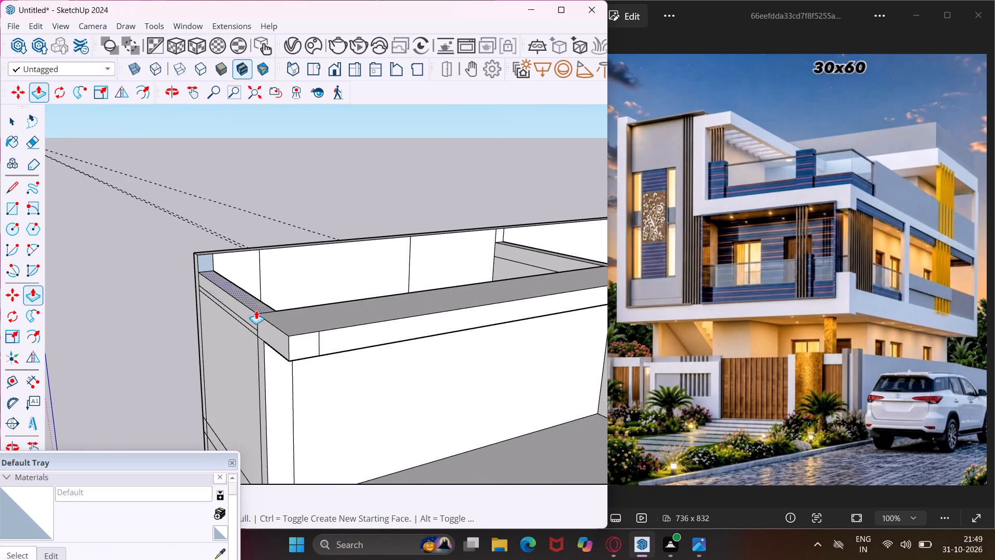
{"action": "key", "text": "Escape"}
{"action": "key", "text": "space"}
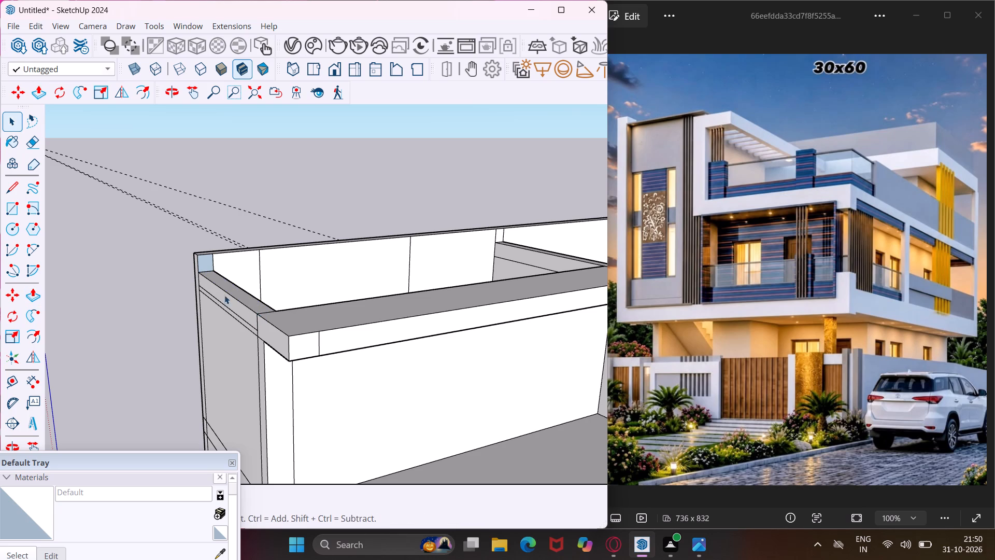
Push/Pull the top-band face of the cross wall between the terrace and the rear room outward over the terrace.
{"action": "scroll", "coordinate": [176, 277], "scroll_direction": "down", "scroll_amount": 5}
{"action": "middle_click_drag", "start_coordinate": [168, 280], "coordinate": [178, 288]}
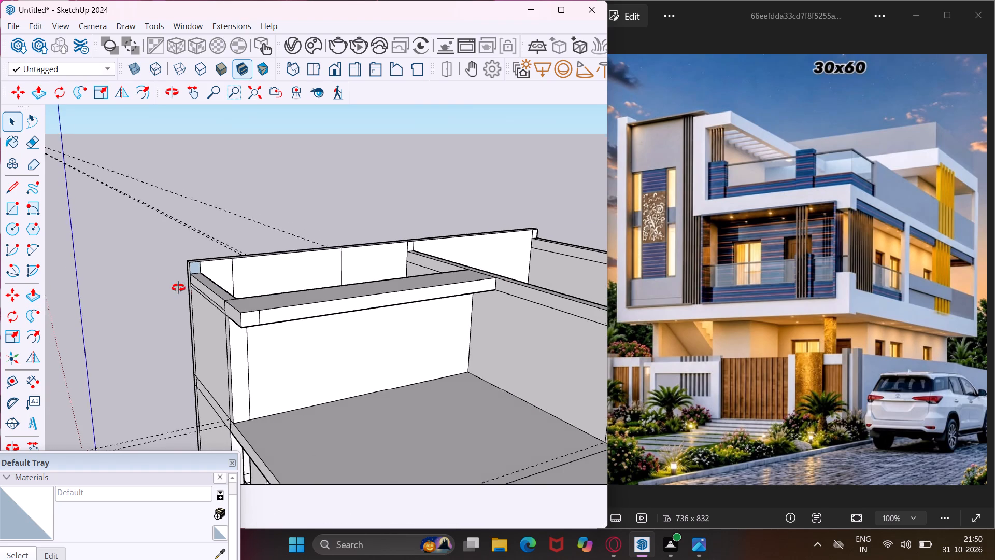
{"action": "middle_click_drag", "start_coordinate": [178, 288], "coordinate": [214, 326]}
{"action": "scroll", "coordinate": [398, 239], "scroll_direction": "up", "scroll_amount": 1}
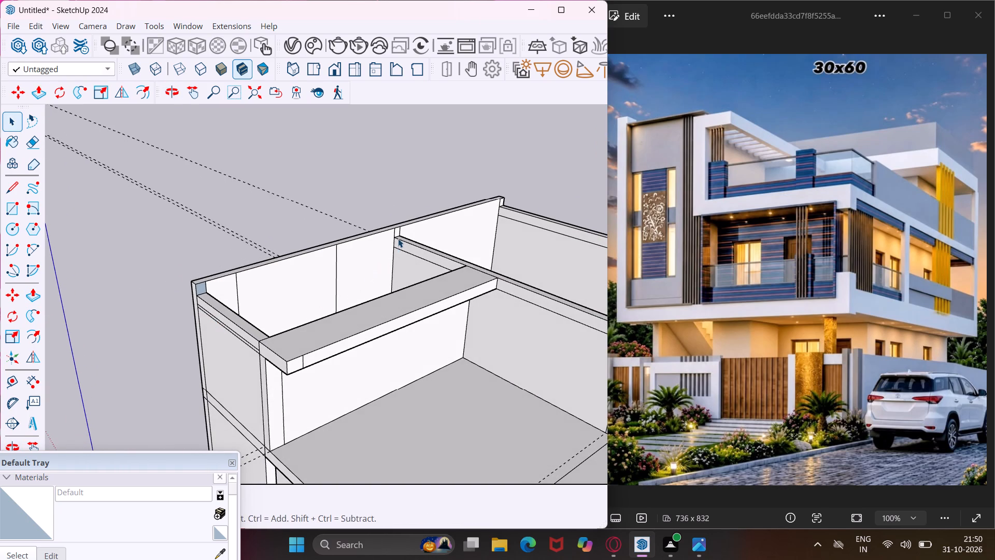
{"action": "scroll", "coordinate": [398, 239], "scroll_direction": "up", "scroll_amount": 2}
{"action": "scroll", "coordinate": [107, 269], "scroll_direction": "down", "scroll_amount": 5}
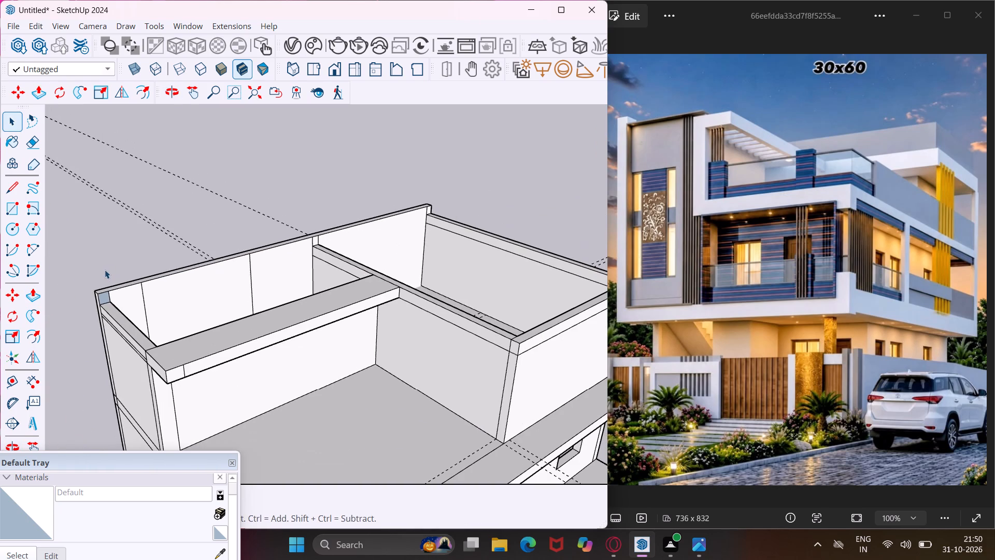
{"action": "middle_click_drag", "start_coordinate": [488, 318], "coordinate": [455, 299]}
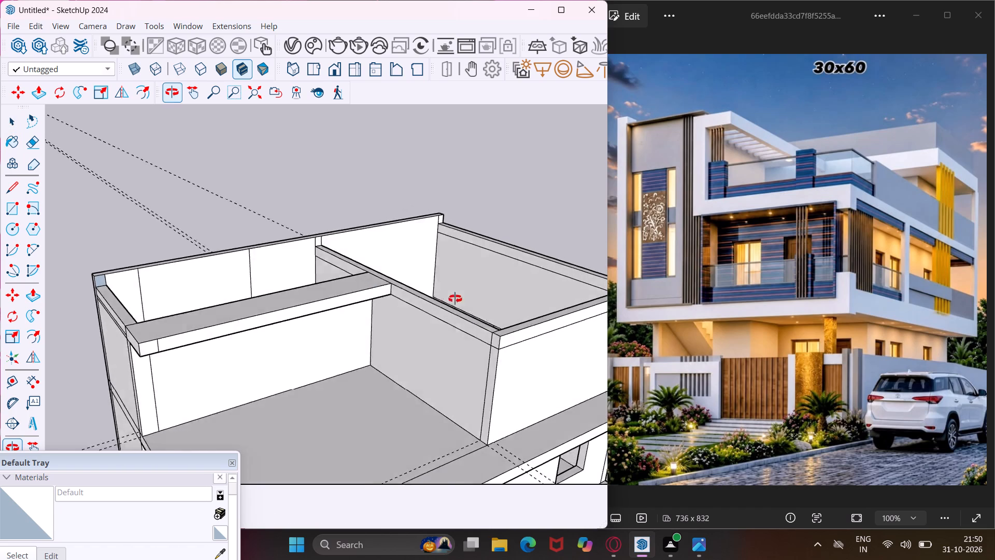
{"action": "middle_click_drag", "start_coordinate": [455, 299], "coordinate": [425, 285]}
{"action": "scroll", "coordinate": [445, 329], "scroll_direction": "up", "scroll_amount": 4}
{"action": "left_click", "coordinate": [449, 326]}
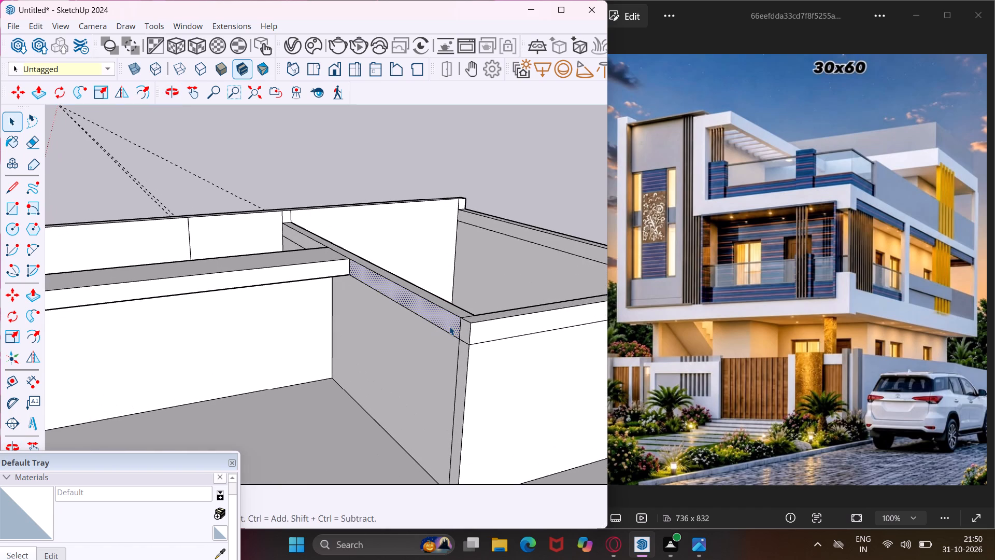
{"action": "key", "text": "p"}
{"action": "left_click", "coordinate": [449, 326]}
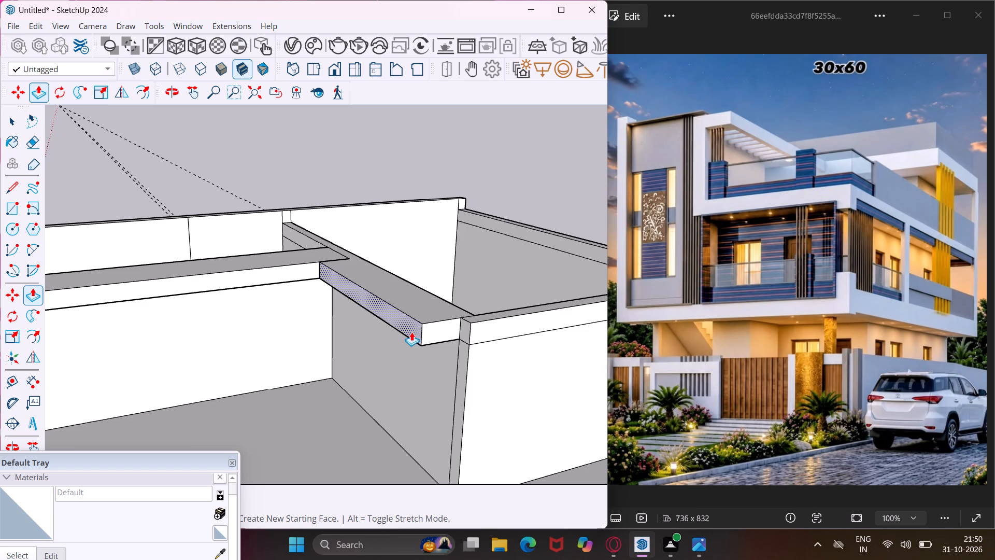
{"action": "left_click", "coordinate": [413, 332]}
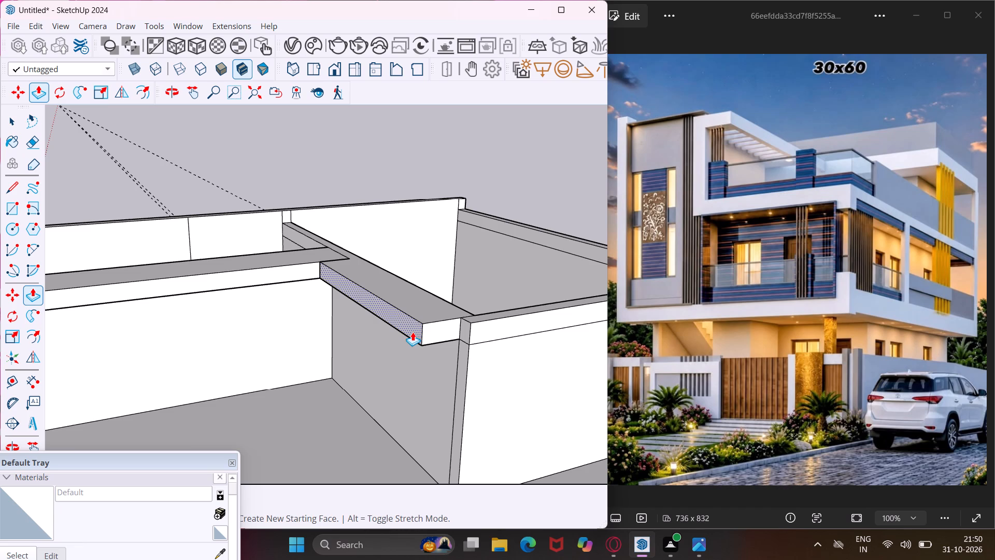
{"action": "key", "text": "Escape"}
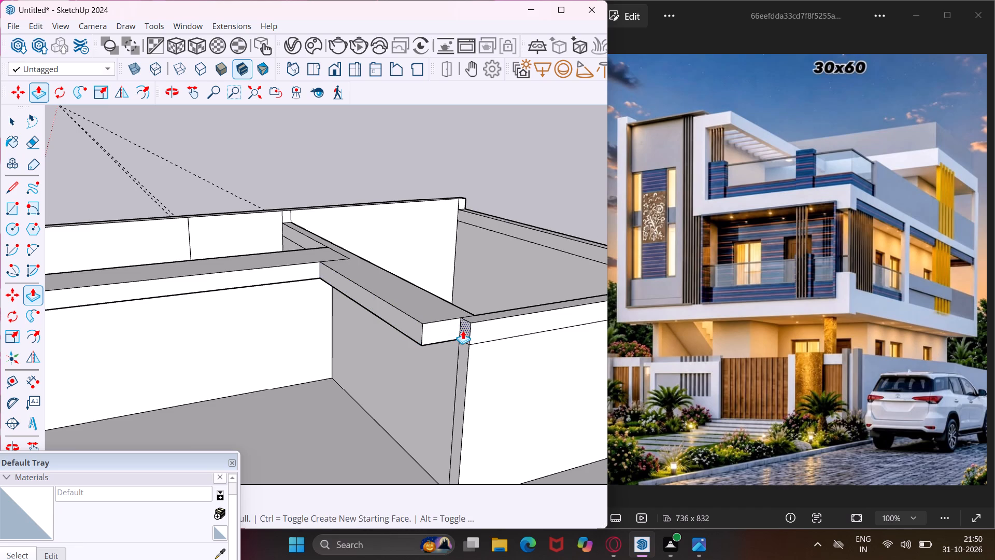
Project the rear-room side wall's small end face over the terrace and its long outer top band outward by the same Push/Pull distance.
{"action": "double_click", "coordinate": [463, 330]}
{"action": "left_click", "coordinate": [466, 330]}
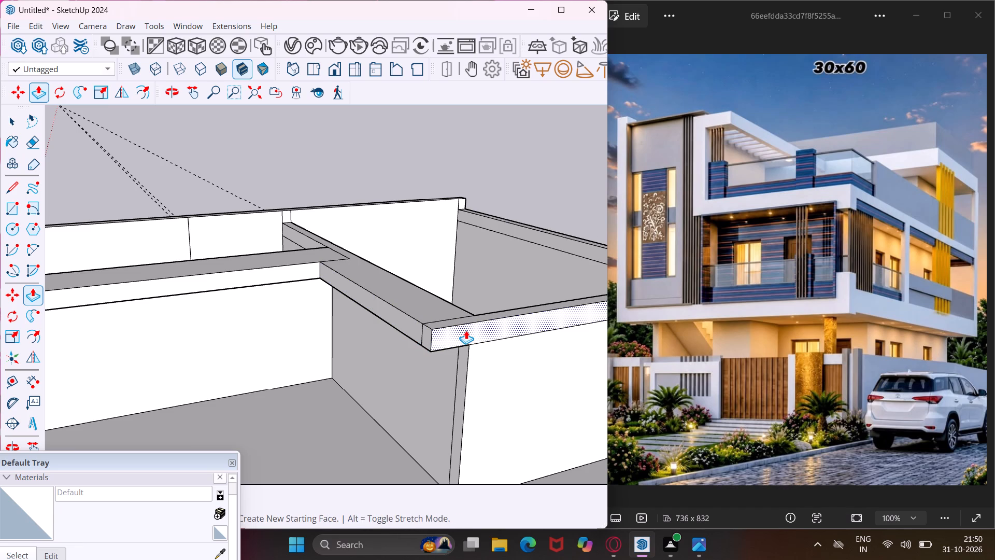
{"action": "double_click", "coordinate": [466, 330]}
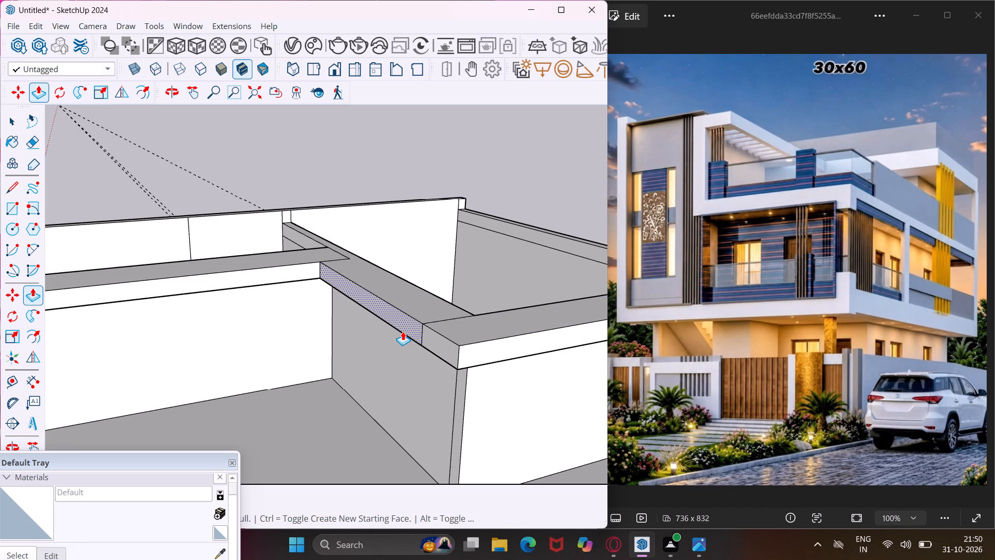
{"action": "key", "text": "Escape"}
{"action": "key", "text": "space"}
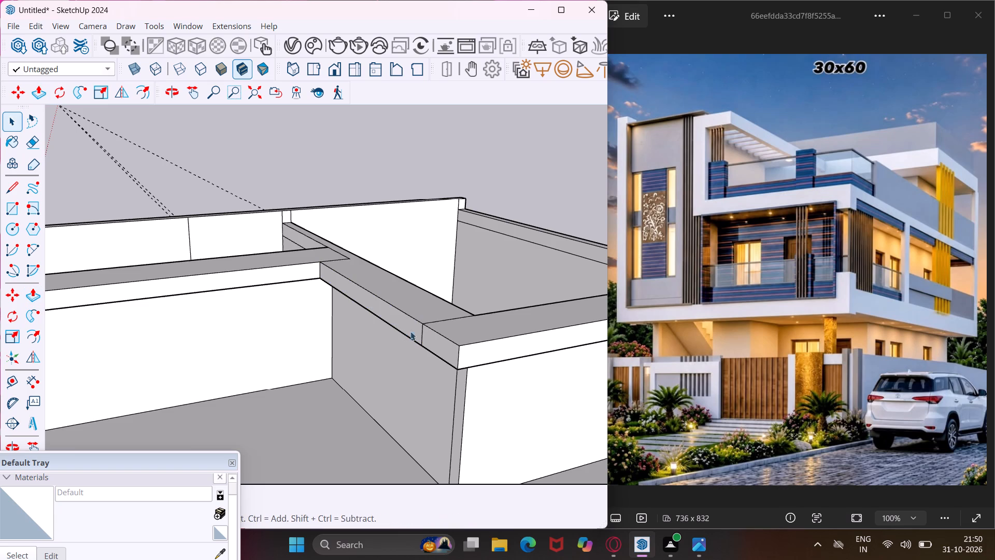
Push/Pull the small top-band face at the rear wall's end outward, flush with the rear-room side wall's projecting band.
{"action": "scroll", "coordinate": [420, 328], "scroll_direction": "down", "scroll_amount": 2}
{"action": "middle_click_drag", "start_coordinate": [420, 328], "coordinate": [431, 397]}
{"action": "scroll", "coordinate": [420, 328], "scroll_direction": "up", "scroll_amount": 1}
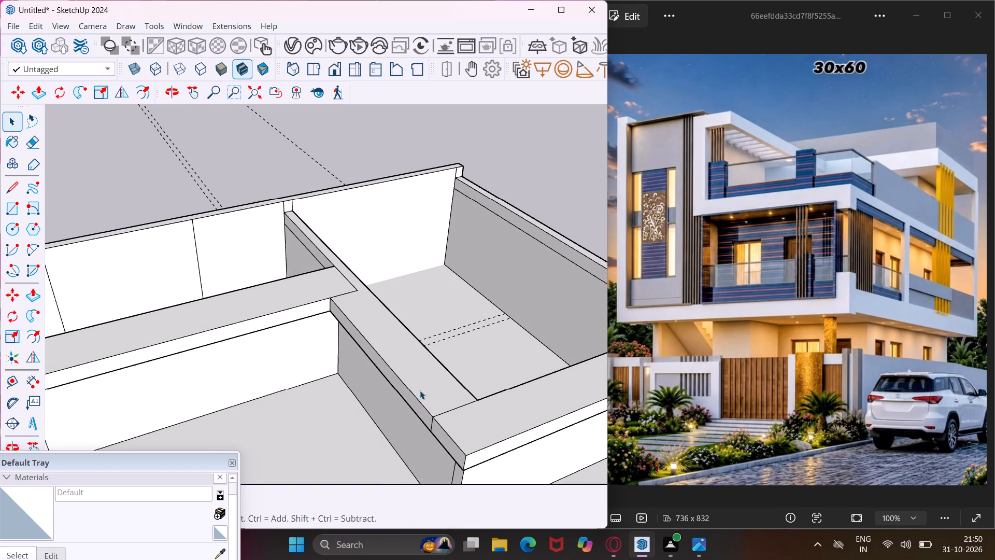
{"action": "scroll", "coordinate": [339, 355], "scroll_direction": "down", "scroll_amount": 3}
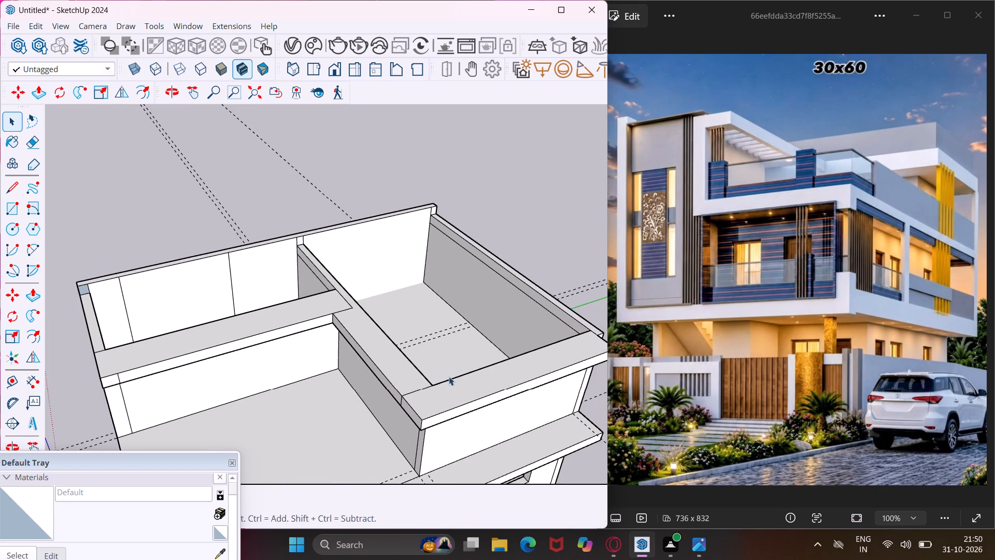
{"action": "middle_click_drag", "start_coordinate": [454, 378], "coordinate": [245, 305]}
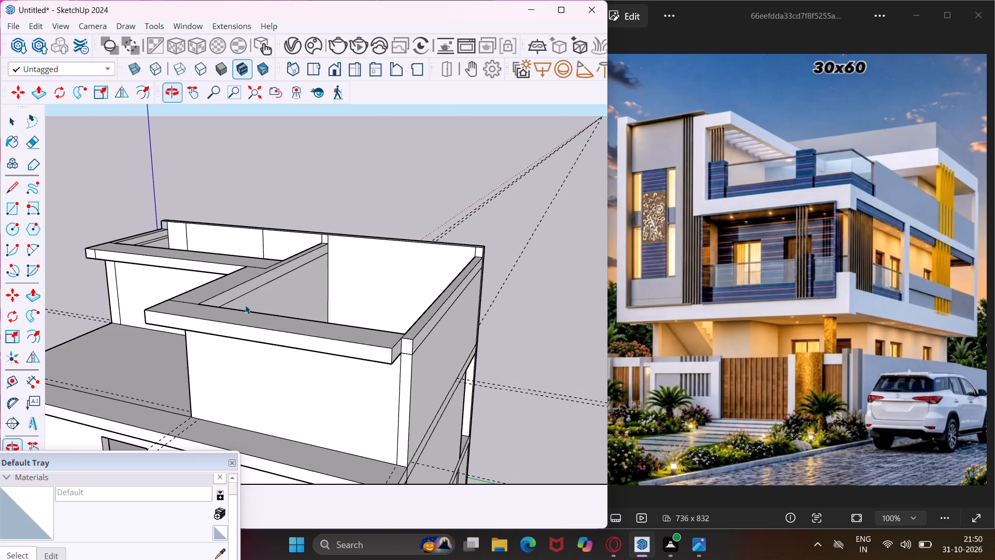
{"action": "scroll", "coordinate": [428, 361], "scroll_direction": "up", "scroll_amount": 4}
{"action": "scroll", "coordinate": [383, 348], "scroll_direction": "up", "scroll_amount": 4}
{"action": "left_click", "coordinate": [390, 341]}
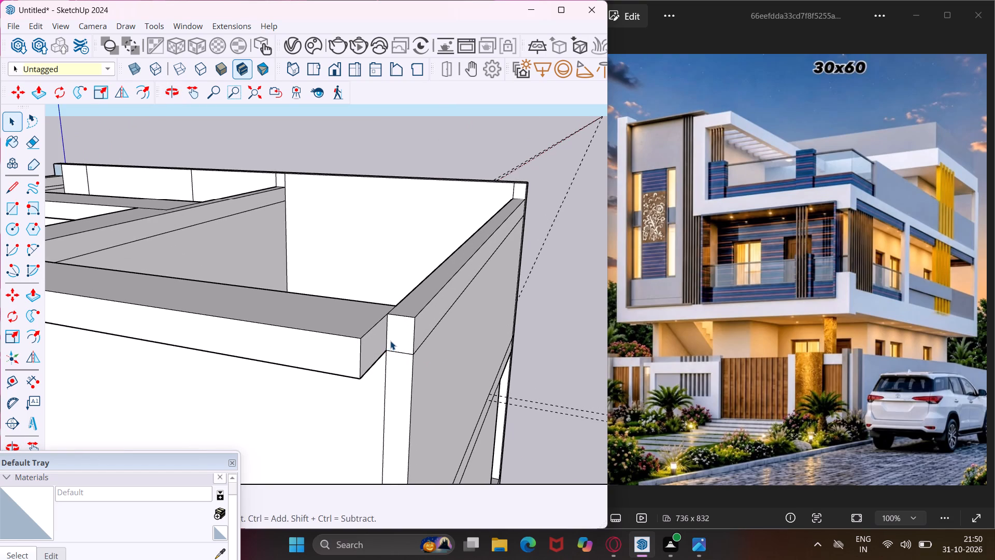
{"action": "key", "text": "p"}
{"action": "left_click", "coordinate": [390, 341]}
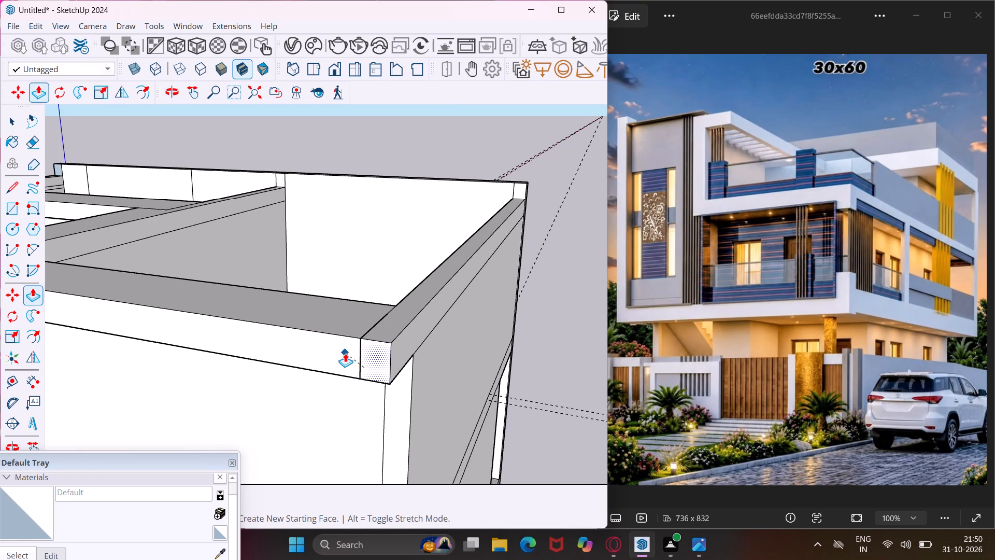
{"action": "left_click", "coordinate": [345, 353]}
{"action": "key", "text": "Escape"}
{"action": "key", "text": "space"}
Raise the top face of the short front wall, between the long outer wall and the lengthwise wall's band, slightly.
{"action": "middle_click_drag", "start_coordinate": [347, 353], "coordinate": [434, 333]}
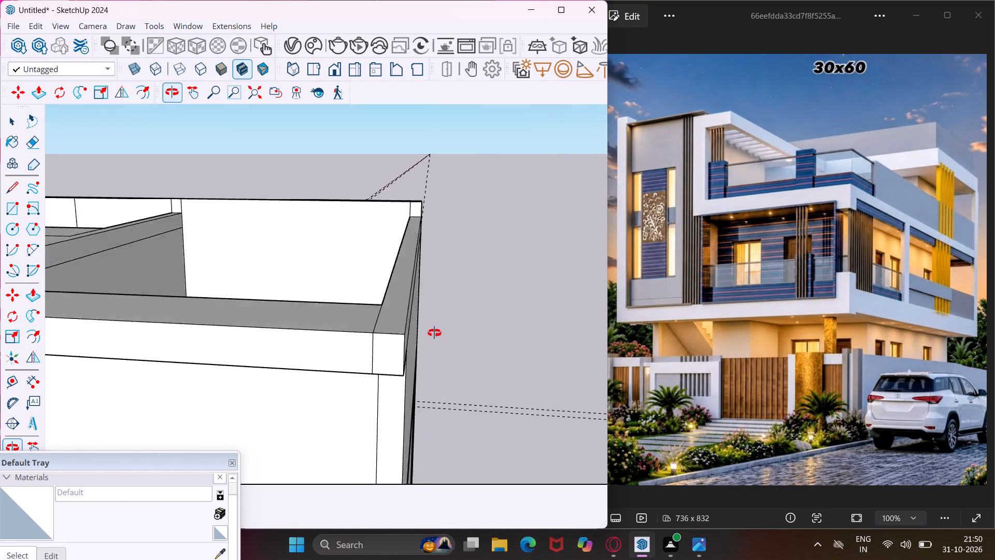
{"action": "middle_click_drag", "start_coordinate": [434, 333], "coordinate": [530, 310]}
{"action": "scroll", "coordinate": [501, 278], "scroll_direction": "down", "scroll_amount": 12}
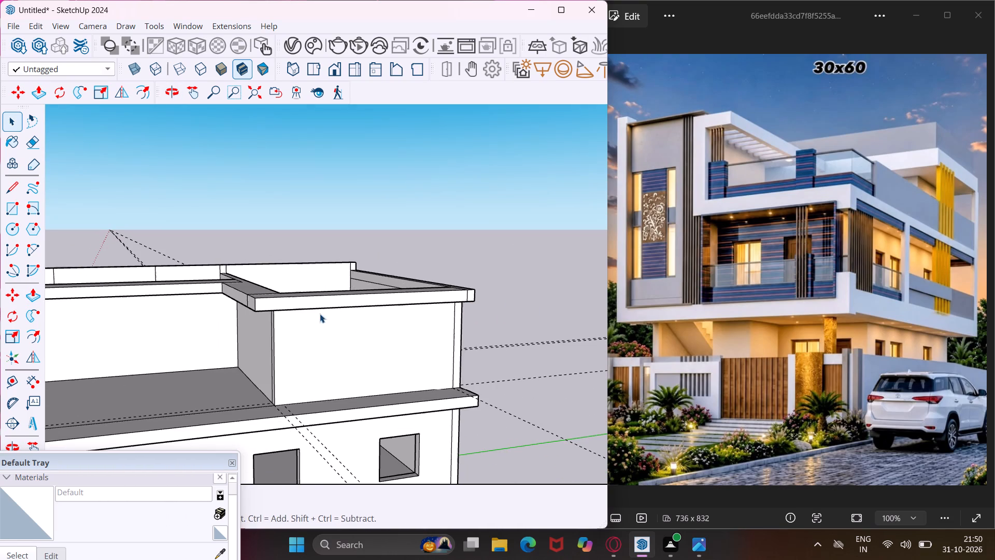
{"action": "middle_click_drag", "start_coordinate": [228, 300], "coordinate": [407, 313]}
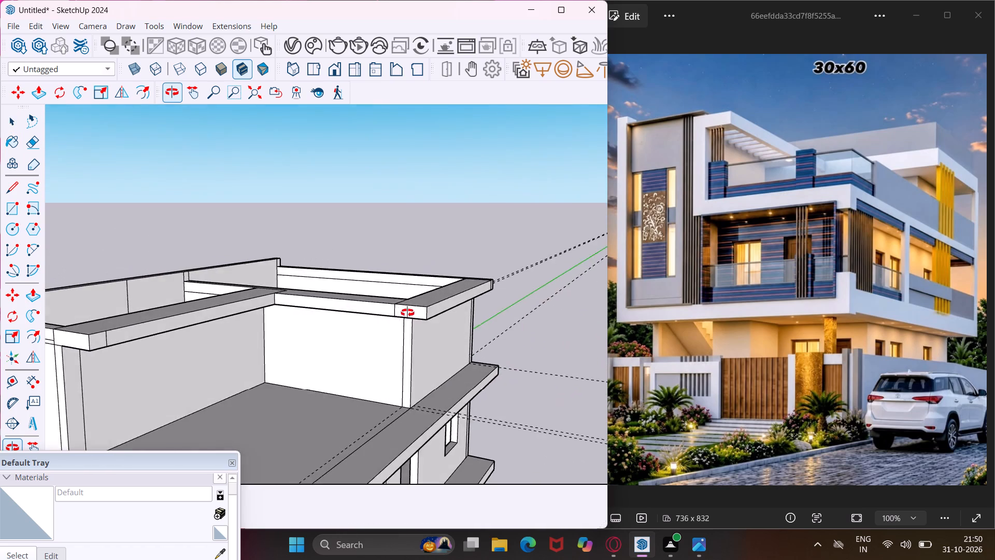
{"action": "middle_click_drag", "start_coordinate": [407, 313], "coordinate": [493, 320]}
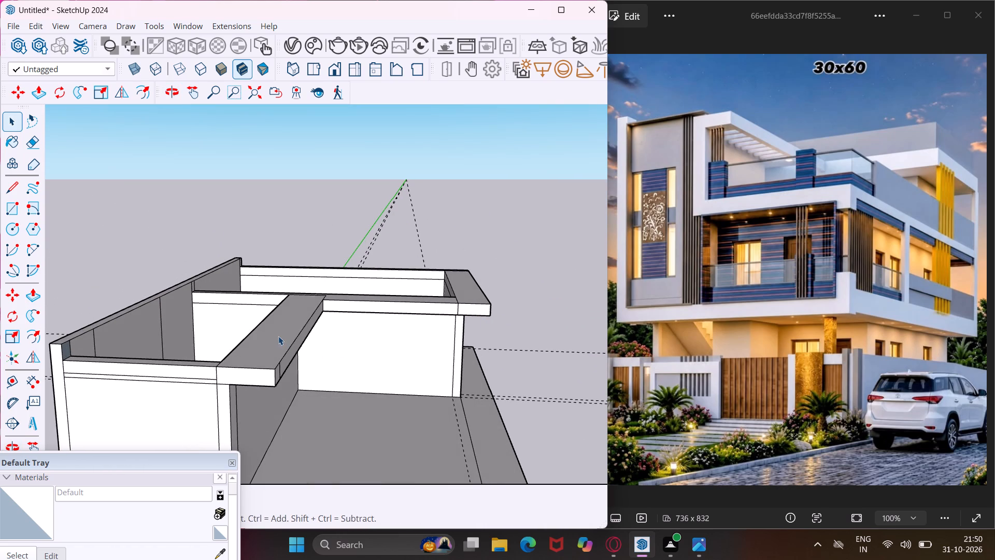
{"action": "middle_click_drag", "start_coordinate": [281, 340], "coordinate": [287, 389]}
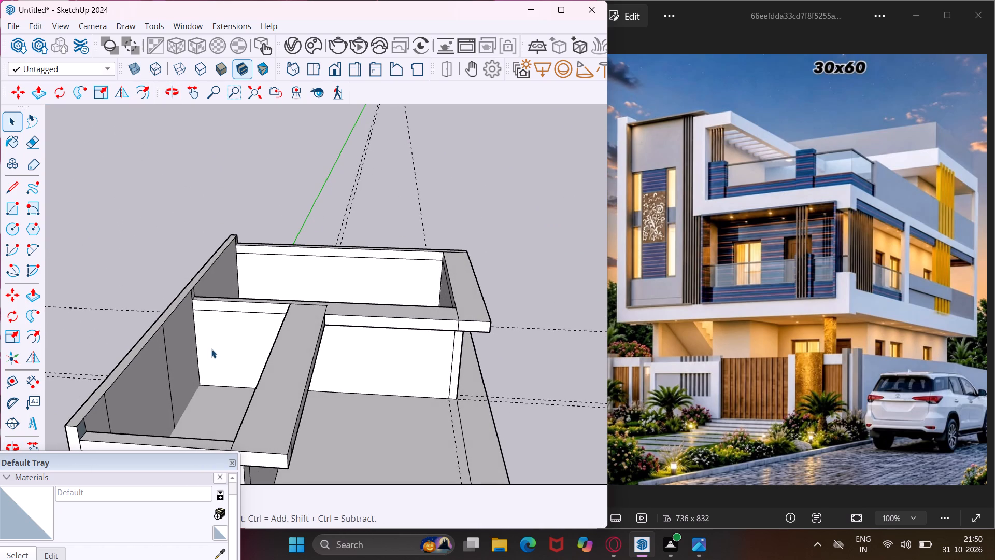
{"action": "scroll", "coordinate": [175, 250], "scroll_direction": "down", "scroll_amount": 6}
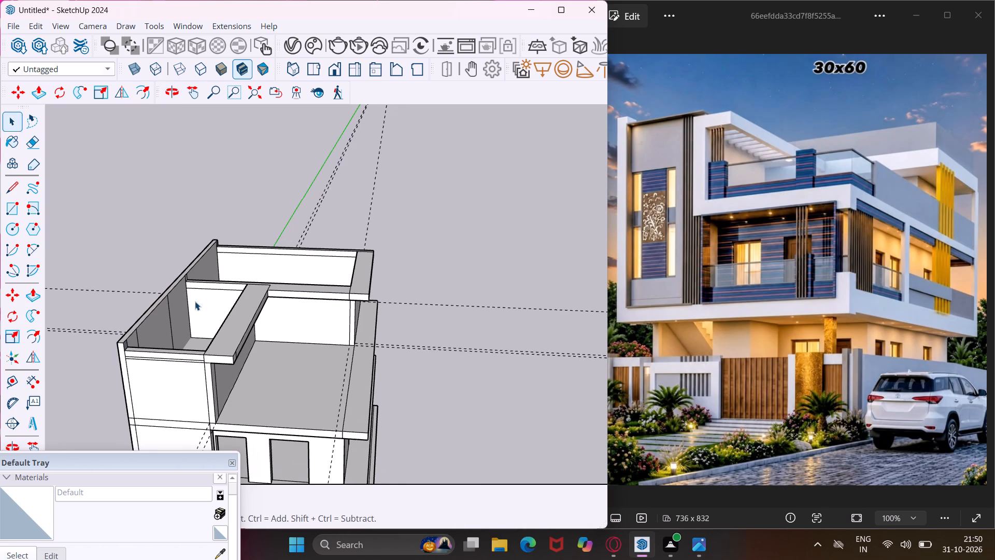
{"action": "middle_click_drag", "start_coordinate": [195, 301], "coordinate": [198, 349]}
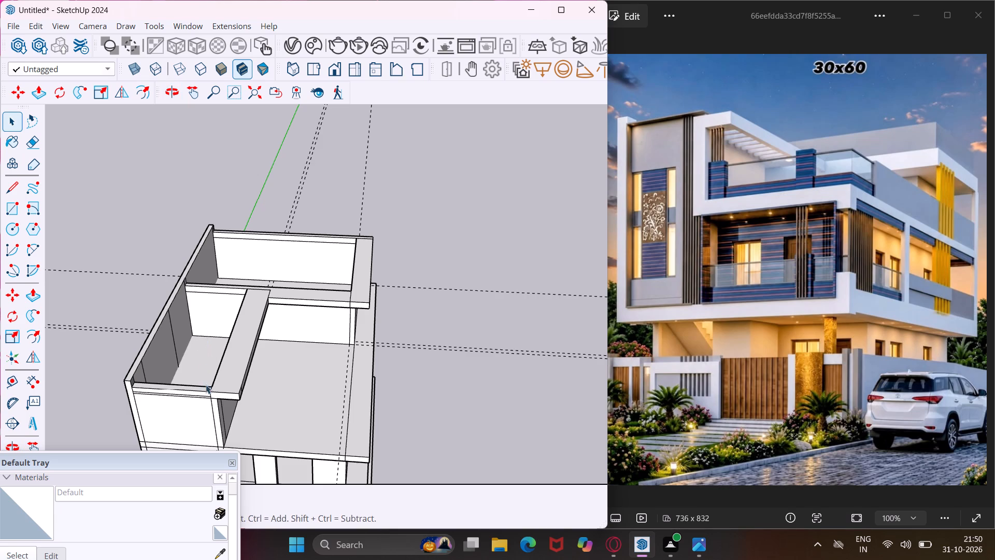
{"action": "scroll", "coordinate": [206, 385], "scroll_direction": "up", "scroll_amount": 9}
{"action": "scroll", "coordinate": [207, 385], "scroll_direction": "down", "scroll_amount": 7}
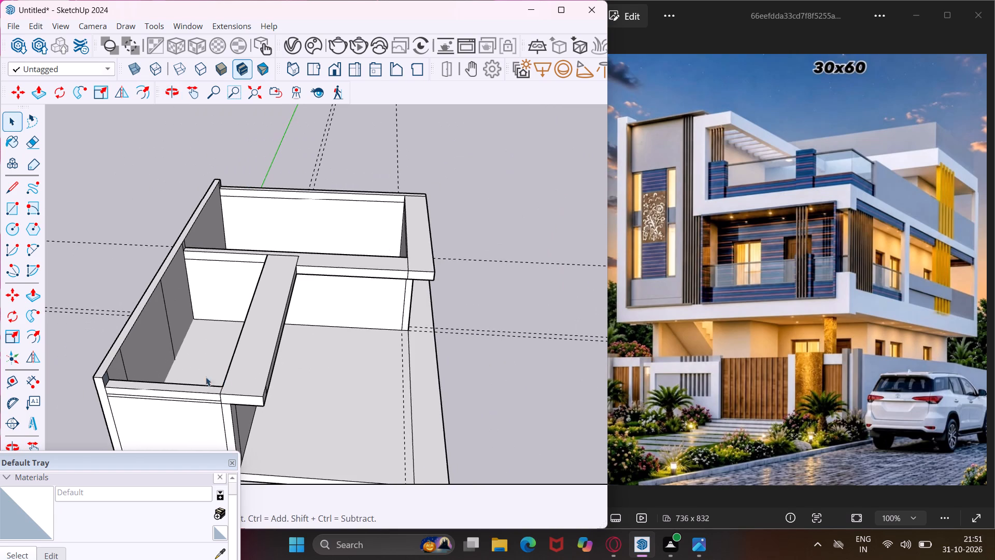
{"action": "scroll", "coordinate": [133, 381], "scroll_direction": "up", "scroll_amount": 8}
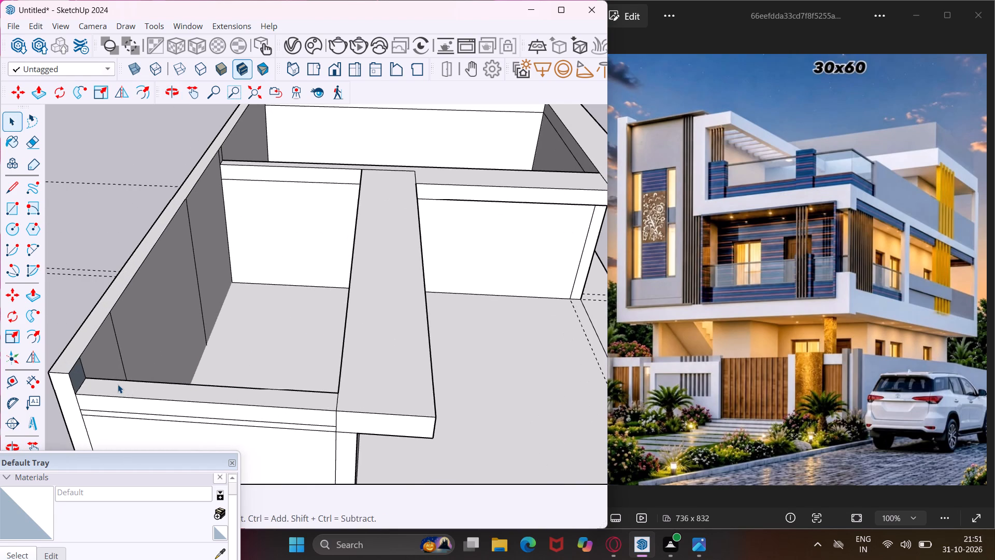
{"action": "scroll", "coordinate": [118, 384], "scroll_direction": "up", "scroll_amount": 4}
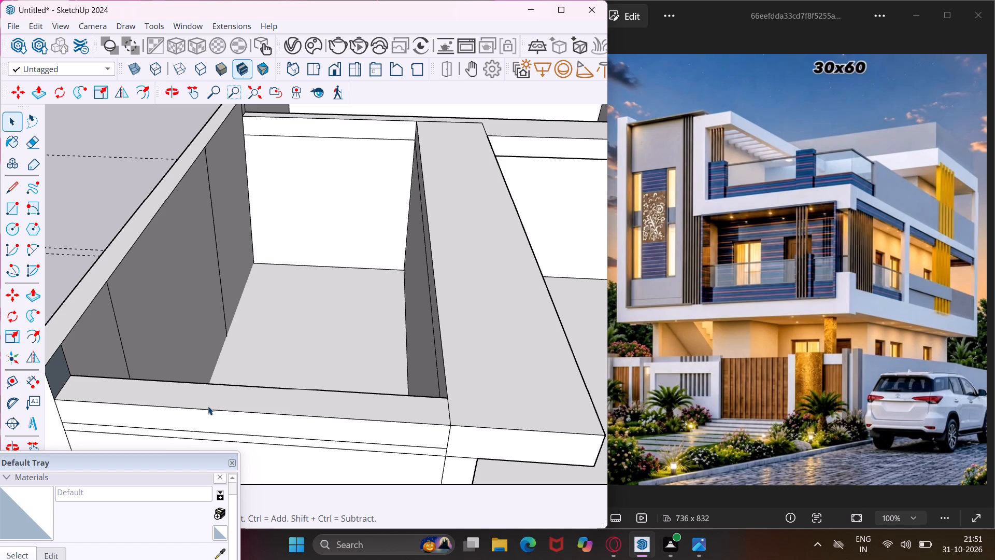
{"action": "left_click", "coordinate": [208, 399]}
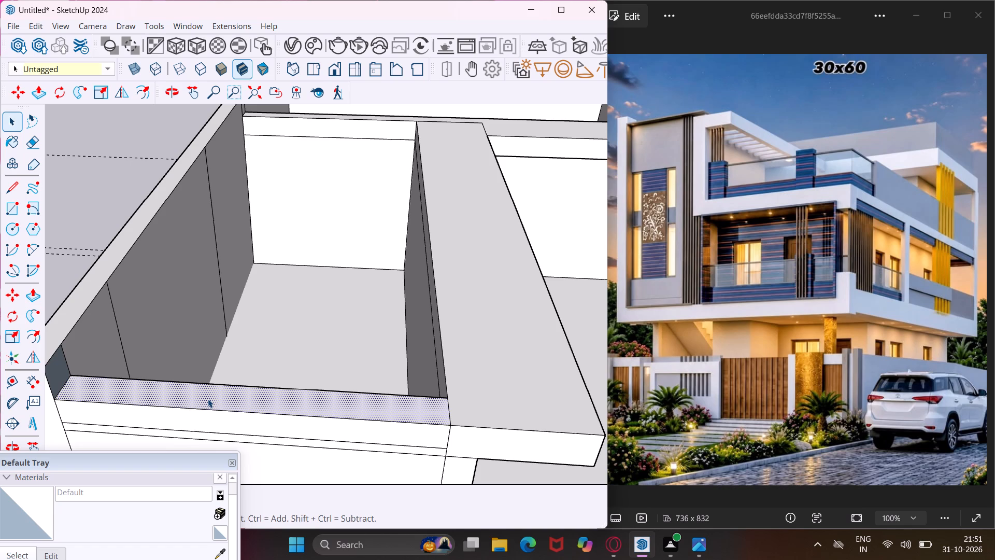
{"action": "key", "text": "p"}
{"action": "left_click", "coordinate": [208, 399]}
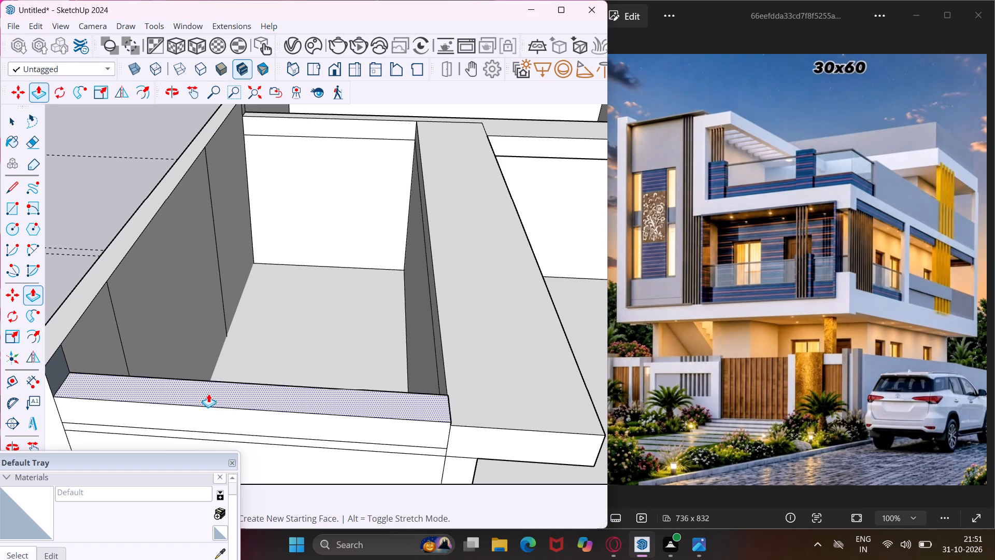
{"action": "left_click", "coordinate": [208, 393]}
{"action": "key", "text": "Escape"}
{"action": "key", "text": "space"}
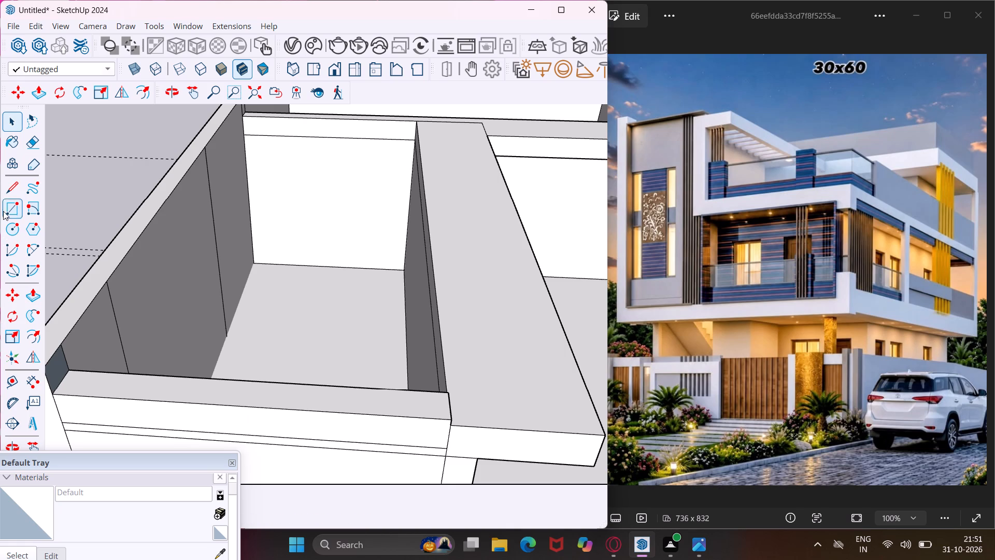
Draw a line along the lengthwise wall's top face, separating the strip beside the front room from the terrace overhang.
{"action": "left_click", "coordinate": [3, 195]}
{"action": "scroll", "coordinate": [149, 260], "scroll_direction": "down", "scroll_amount": 3}
{"action": "scroll", "coordinate": [380, 148], "scroll_direction": "up", "scroll_amount": 3}
{"action": "left_click", "coordinate": [390, 144]}
{"action": "scroll", "coordinate": [388, 203], "scroll_direction": "down", "scroll_amount": 5}
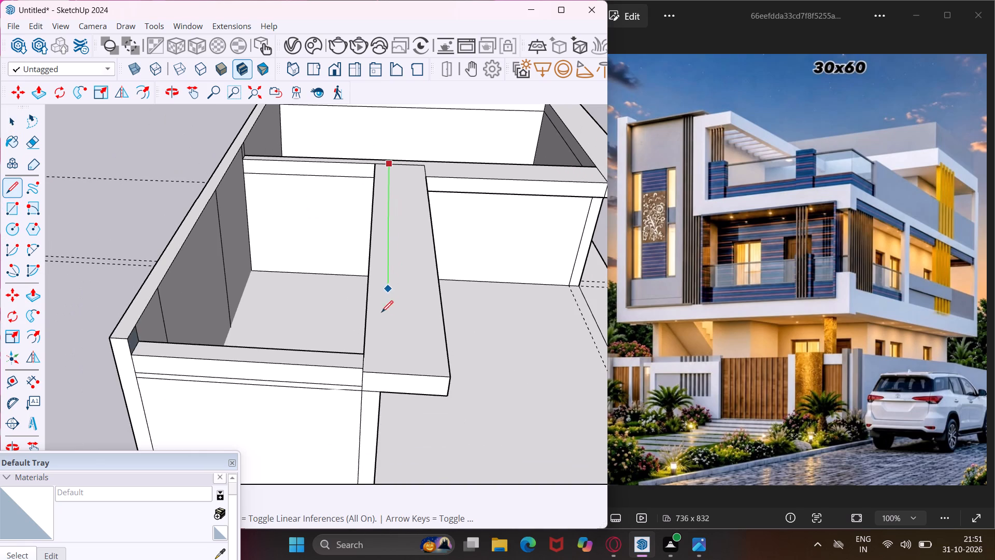
{"action": "left_click", "coordinate": [384, 372]}
{"action": "key", "text": "Escape"}
{"action": "key", "text": "space"}
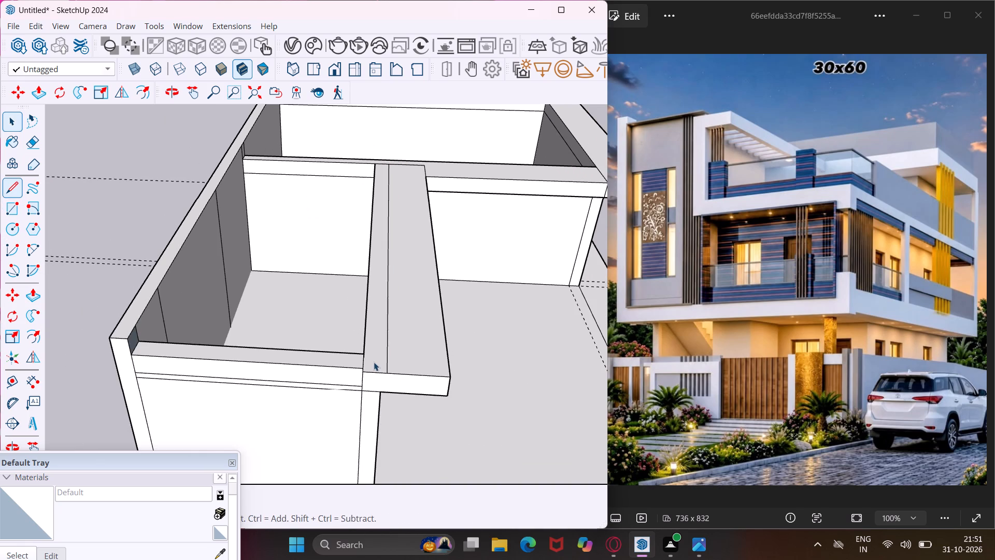
Push/Pull the lengthwise wall's narrow top strip up level with the front wall's raised top.
{"action": "scroll", "coordinate": [372, 360], "scroll_direction": "up", "scroll_amount": 8}
{"action": "middle_click_drag", "start_coordinate": [371, 360], "coordinate": [307, 318]}
{"action": "scroll", "coordinate": [371, 360], "scroll_direction": "up", "scroll_amount": 1}
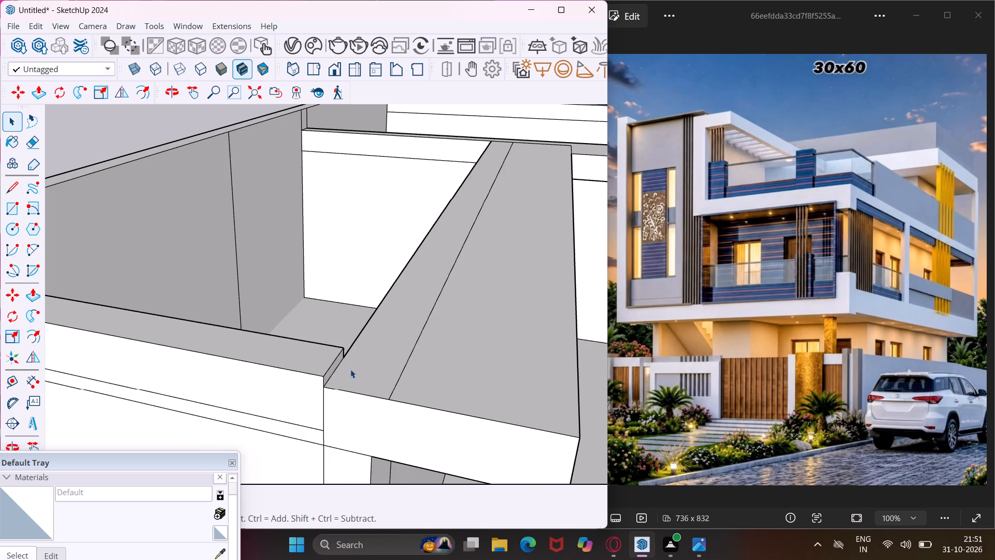
{"action": "scroll", "coordinate": [352, 370], "scroll_direction": "up", "scroll_amount": 3}
{"action": "left_click", "coordinate": [353, 371]}
{"action": "key", "text": "p"}
{"action": "left_click", "coordinate": [353, 371]}
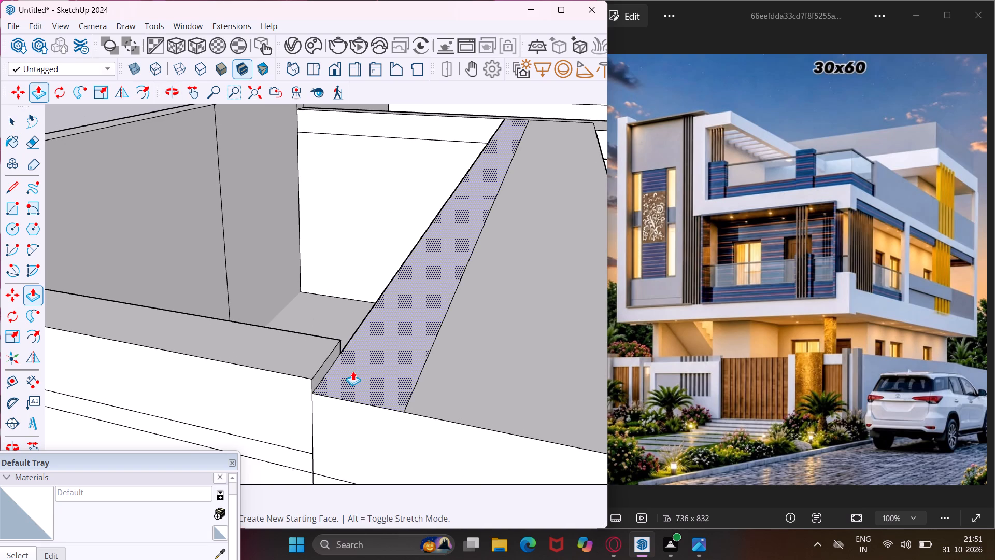
{"action": "left_click", "coordinate": [317, 363]}
{"action": "key", "text": "Escape"}
{"action": "key", "text": "space"}
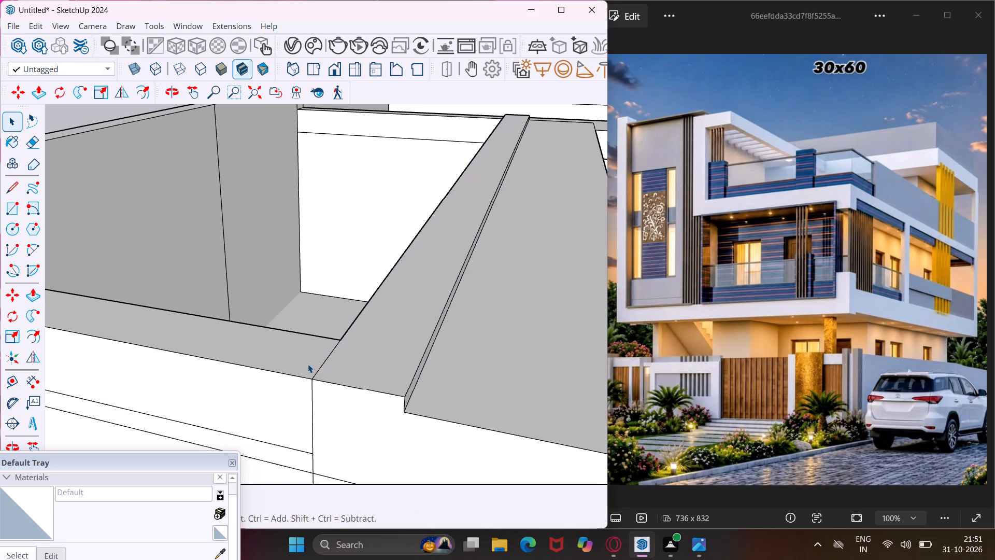
Draw a vertical rotated rectangle 4" high and about 10' 4 7/8" long on the front wall's top, from the outer wall to the raised strip's edge.
{"action": "scroll", "coordinate": [279, 375], "scroll_direction": "down", "scroll_amount": 5}
{"action": "middle_click_drag", "start_coordinate": [280, 375], "coordinate": [503, 344]}
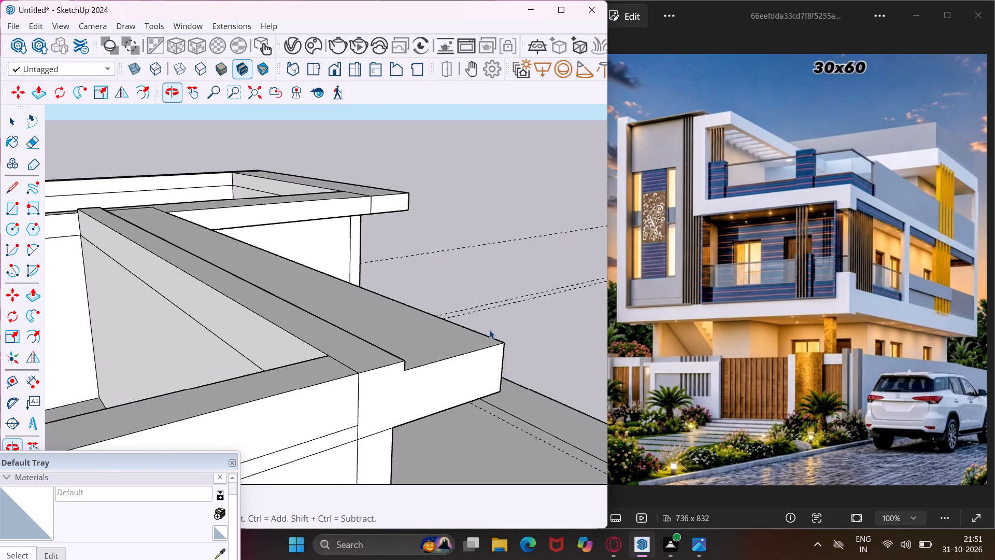
{"action": "scroll", "coordinate": [482, 301], "scroll_direction": "down", "scroll_amount": 5}
{"action": "middle_click_drag", "start_coordinate": [480, 304], "coordinate": [427, 308]}
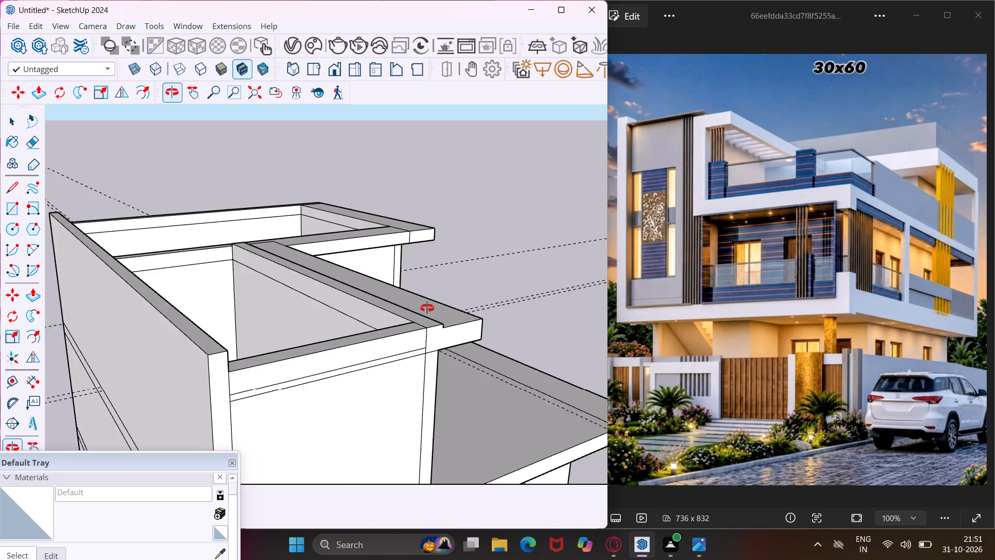
{"action": "middle_click_drag", "start_coordinate": [427, 308], "coordinate": [200, 344]}
{"action": "scroll", "coordinate": [351, 212], "scroll_direction": "down", "scroll_amount": 7}
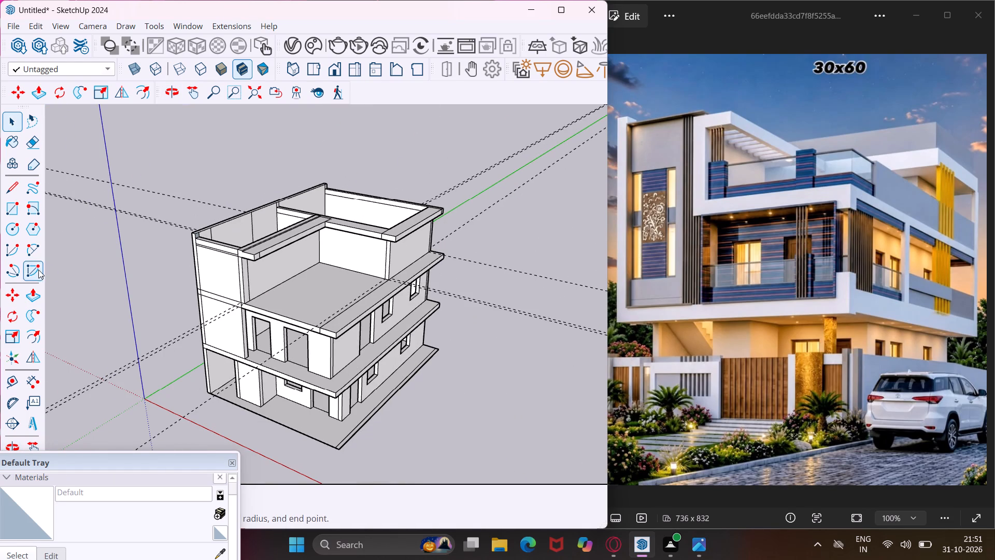
{"action": "left_click", "coordinate": [34, 213]}
{"action": "scroll", "coordinate": [193, 236], "scroll_direction": "up", "scroll_amount": 3}
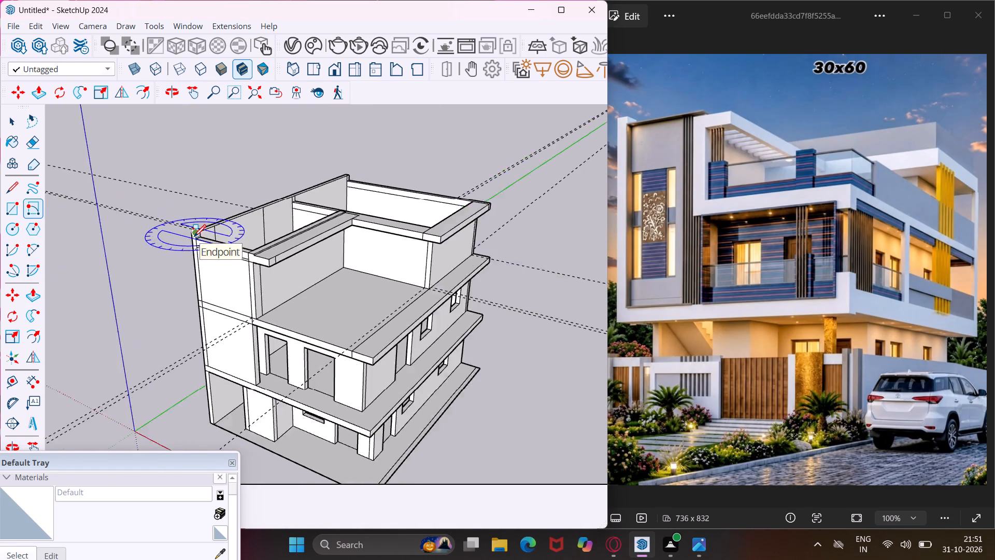
{"action": "scroll", "coordinate": [193, 236], "scroll_direction": "up", "scroll_amount": 16}
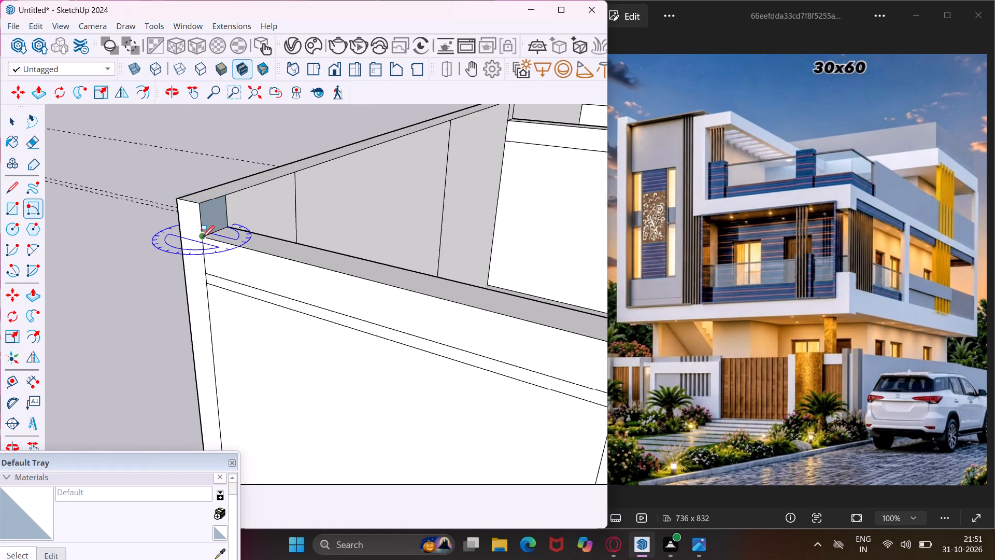
{"action": "left_click", "coordinate": [202, 237]}
{"action": "scroll", "coordinate": [245, 252], "scroll_direction": "down", "scroll_amount": 8}
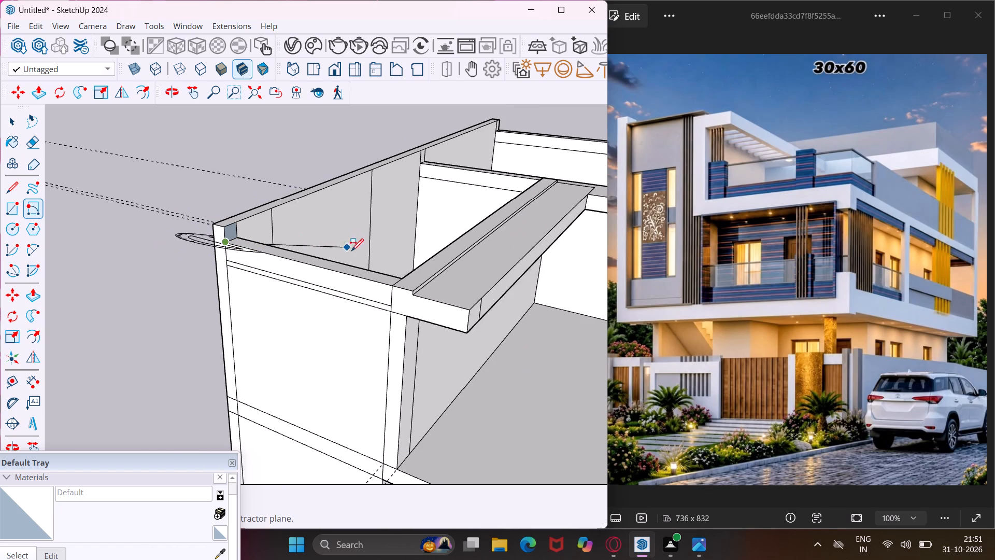
{"action": "scroll", "coordinate": [408, 289], "scroll_direction": "up", "scroll_amount": 3}
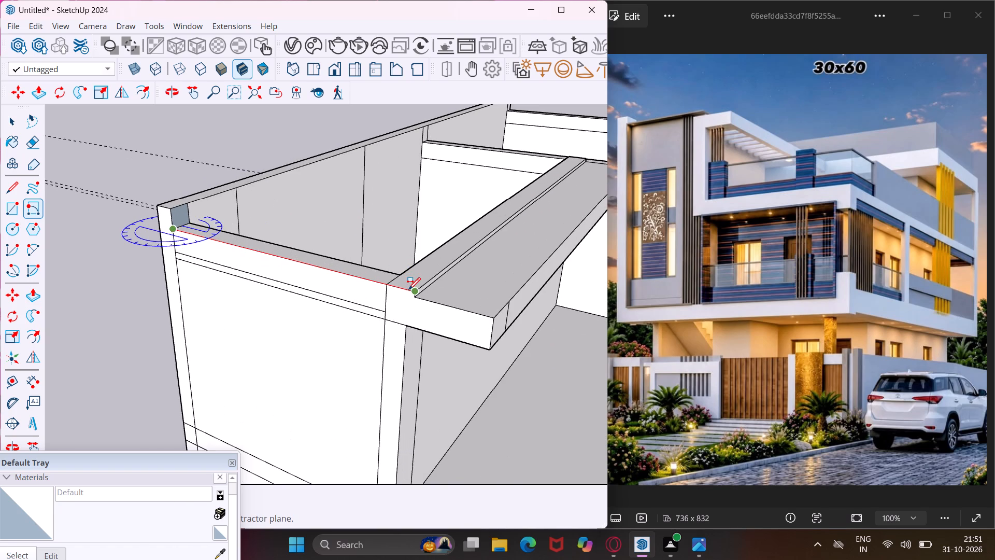
{"action": "left_click", "coordinate": [415, 291]}
{"action": "middle_click_drag", "start_coordinate": [415, 283], "coordinate": [422, 236]}
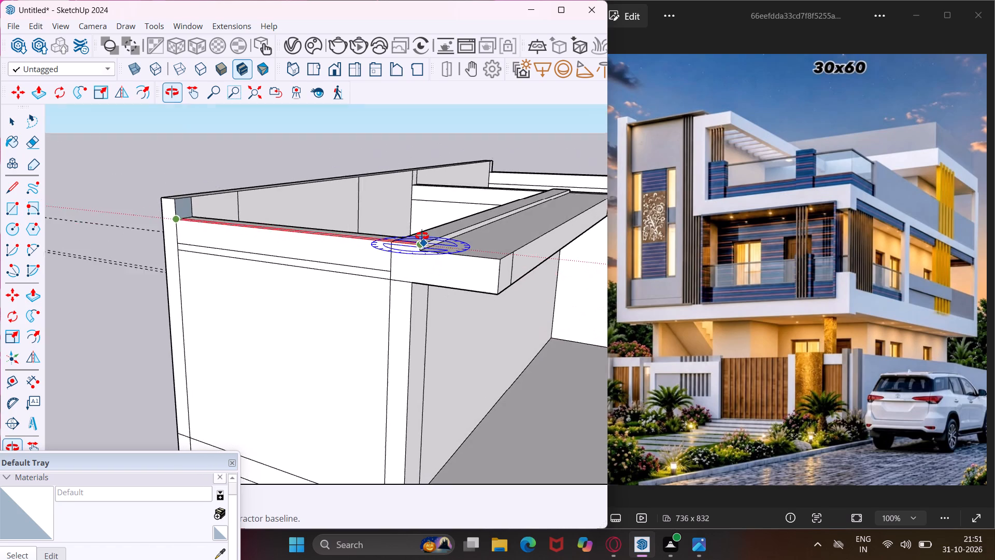
{"action": "middle_click_drag", "start_coordinate": [422, 236], "coordinate": [423, 232]}
{"action": "scroll", "coordinate": [423, 232], "scroll_direction": "up", "scroll_amount": 2}
{"action": "middle_click_drag", "start_coordinate": [421, 228], "coordinate": [410, 185]}
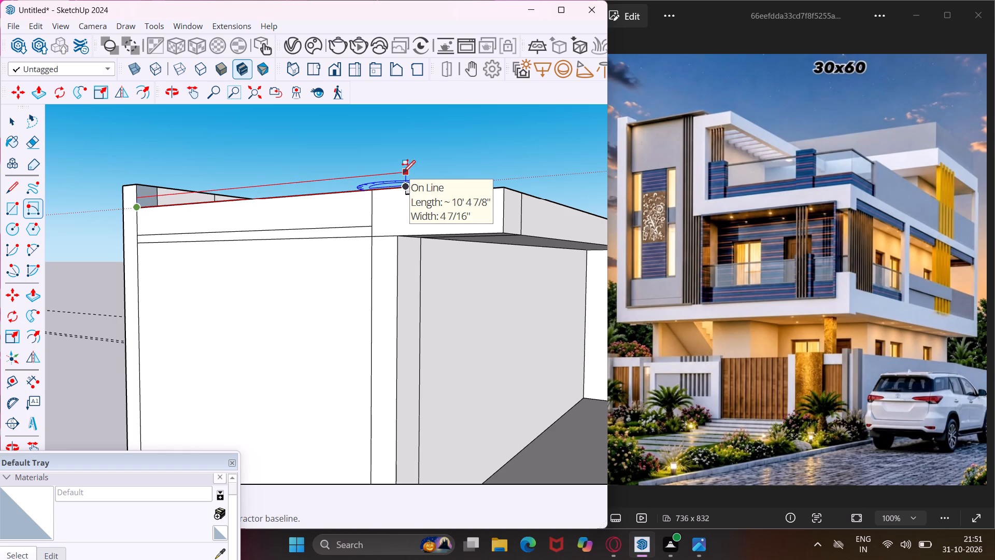
{"action": "type", "text": "4\""}
{"action": "key", "text": "Return"}
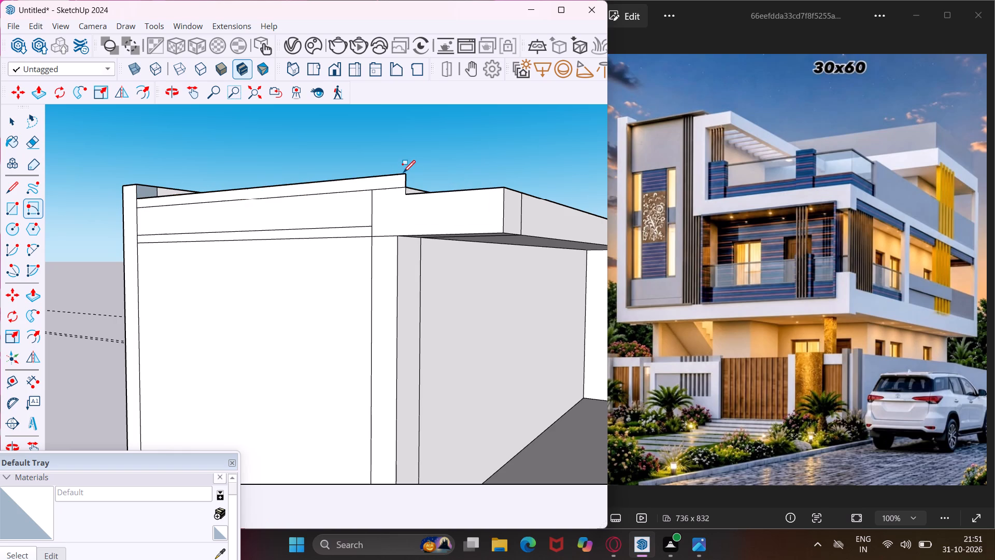
{"action": "key", "text": "Escape"}
{"action": "key", "text": "space"}
Push/Pull the upright 4" rectangle back across the front room to the lengthwise wall's rear end, forming a roof slab.
{"action": "middle_click_drag", "start_coordinate": [403, 172], "coordinate": [271, 240]}
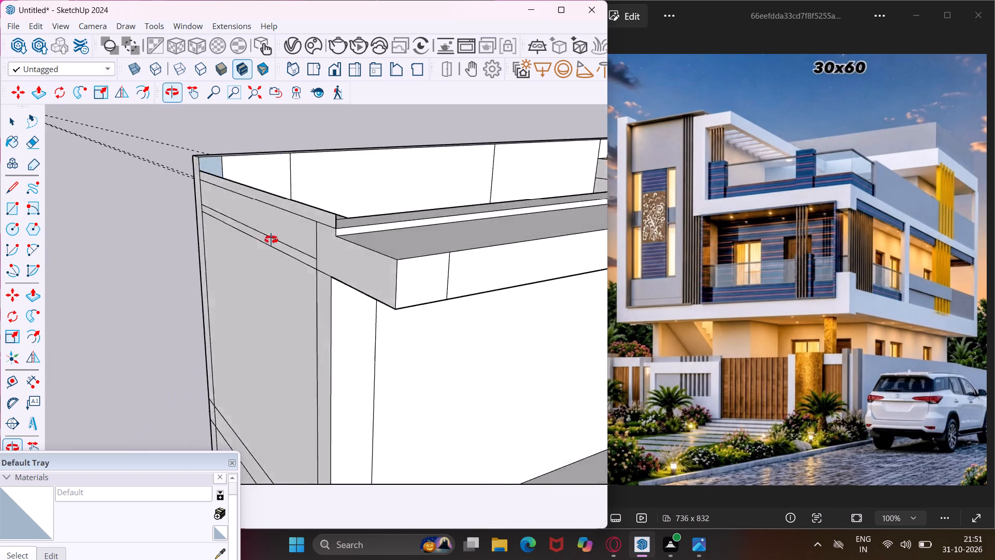
{"action": "middle_click_drag", "start_coordinate": [271, 240], "coordinate": [152, 286]}
{"action": "scroll", "coordinate": [244, 251], "scroll_direction": "up", "scroll_amount": 7}
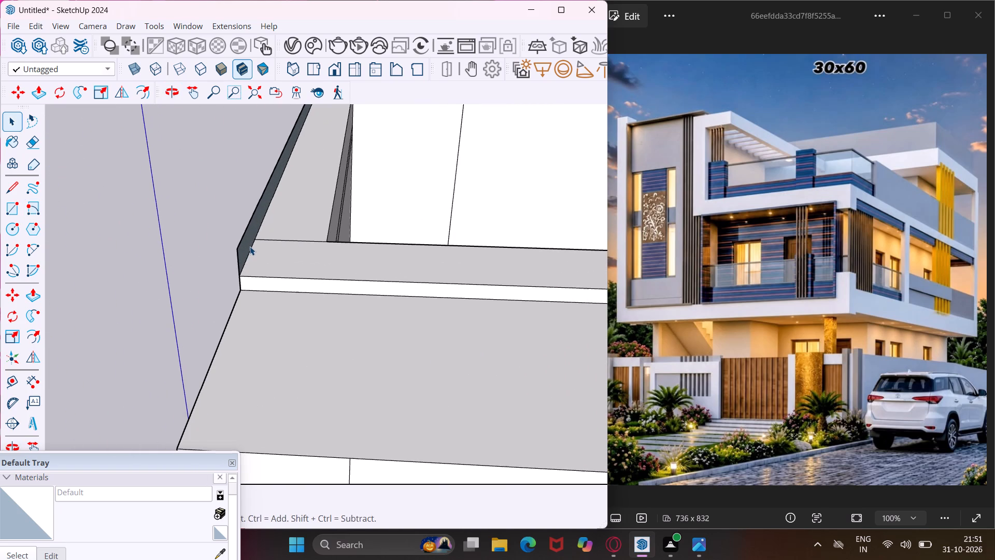
{"action": "left_click", "coordinate": [249, 245]}
{"action": "key", "text": "p"}
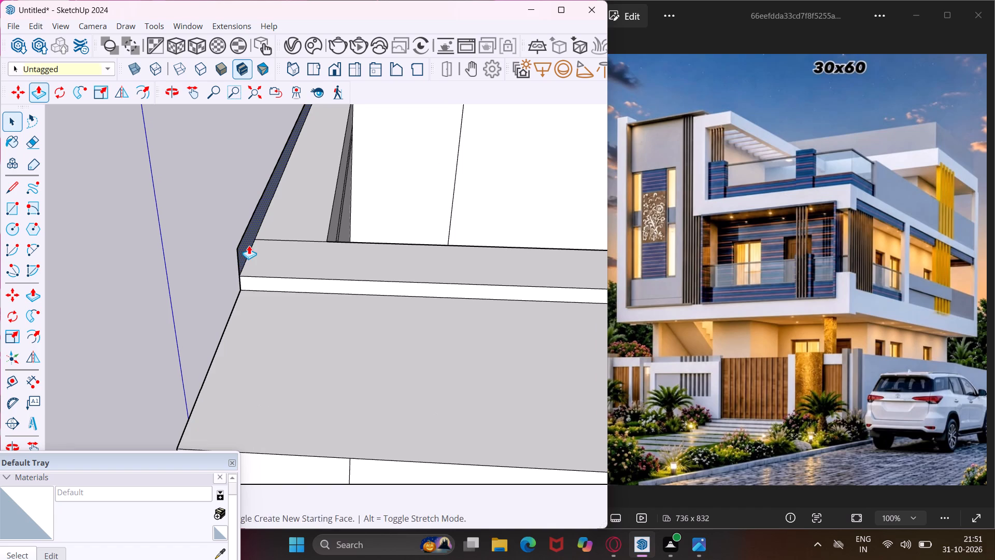
{"action": "left_click", "coordinate": [249, 245]}
{"action": "scroll", "coordinate": [288, 244], "scroll_direction": "down", "scroll_amount": 6}
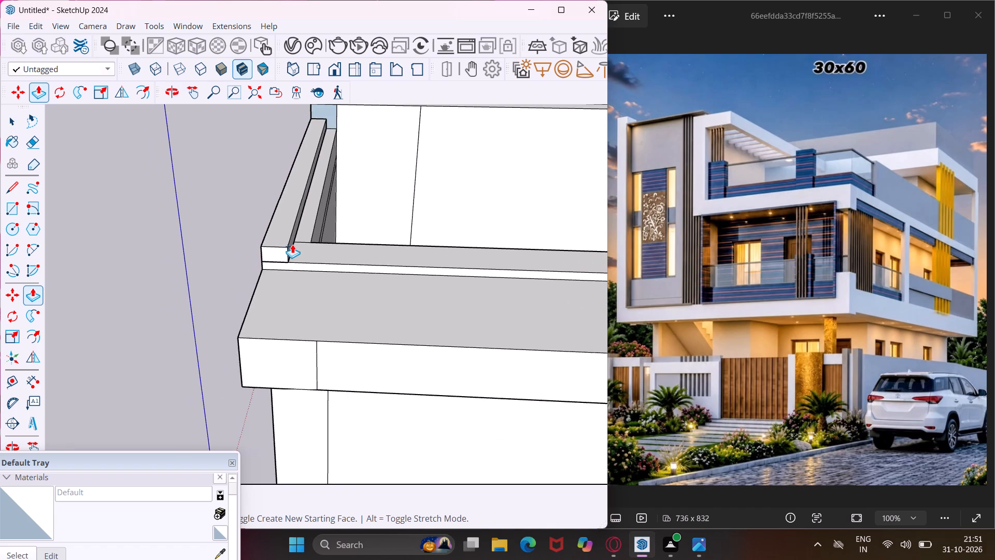
{"action": "scroll", "coordinate": [292, 244], "scroll_direction": "down", "scroll_amount": 15}
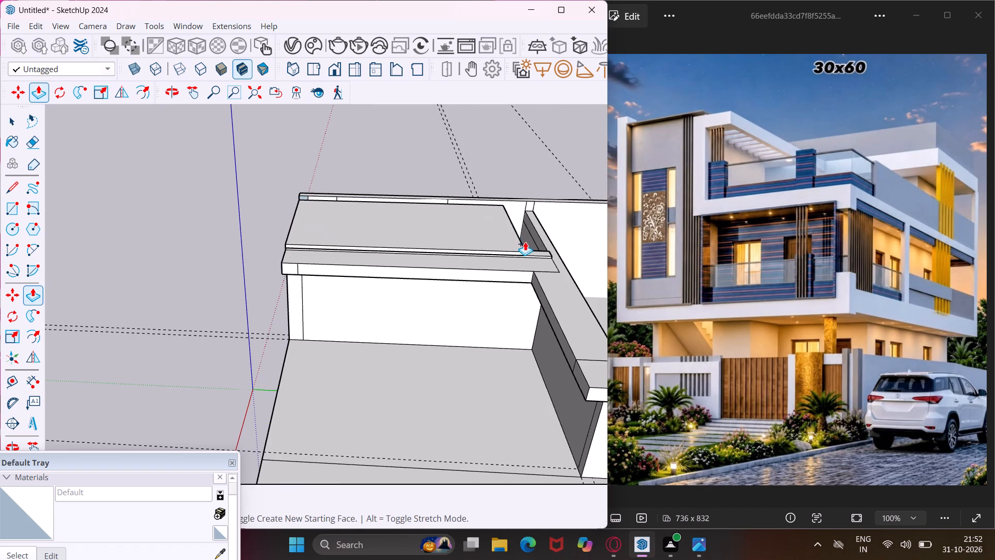
{"action": "scroll", "coordinate": [544, 250], "scroll_direction": "up", "scroll_amount": 3}
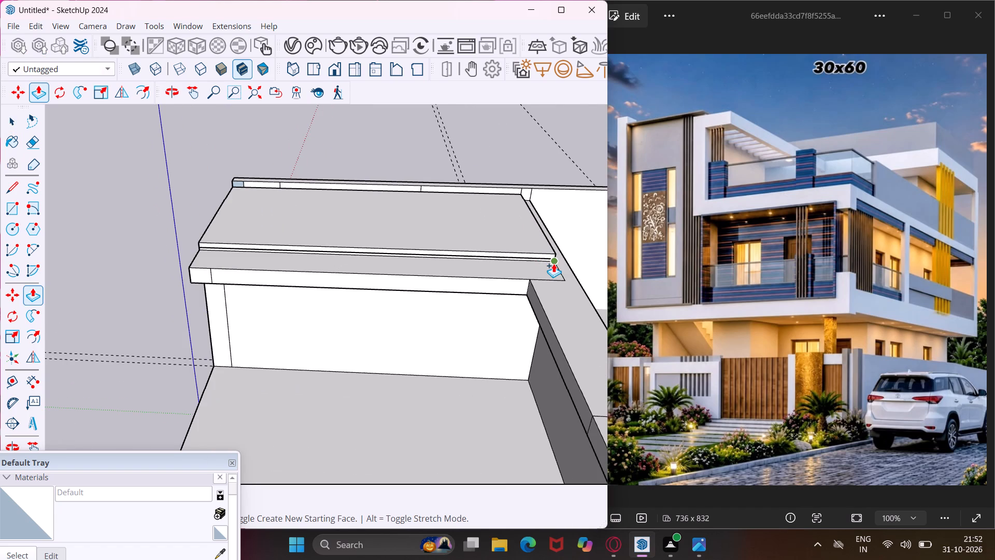
{"action": "left_click", "coordinate": [552, 263]}
Push/Pull the roof slab's front edge face outward slightly to form an overhang beyond the front wall.
{"action": "middle_click_drag", "start_coordinate": [310, 254], "coordinate": [320, 256]}
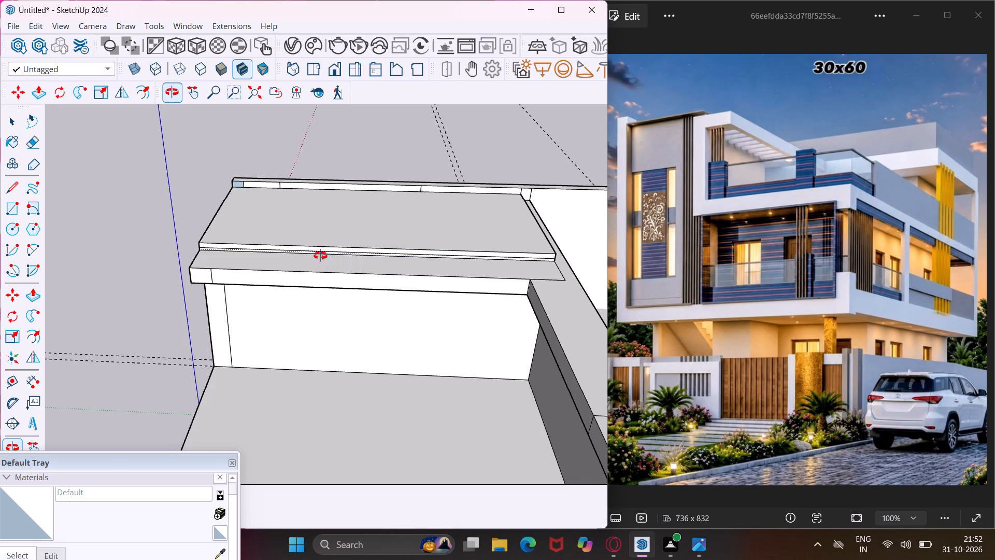
{"action": "middle_click_drag", "start_coordinate": [320, 256], "coordinate": [540, 243]}
{"action": "scroll", "coordinate": [342, 258], "scroll_direction": "up", "scroll_amount": 7}
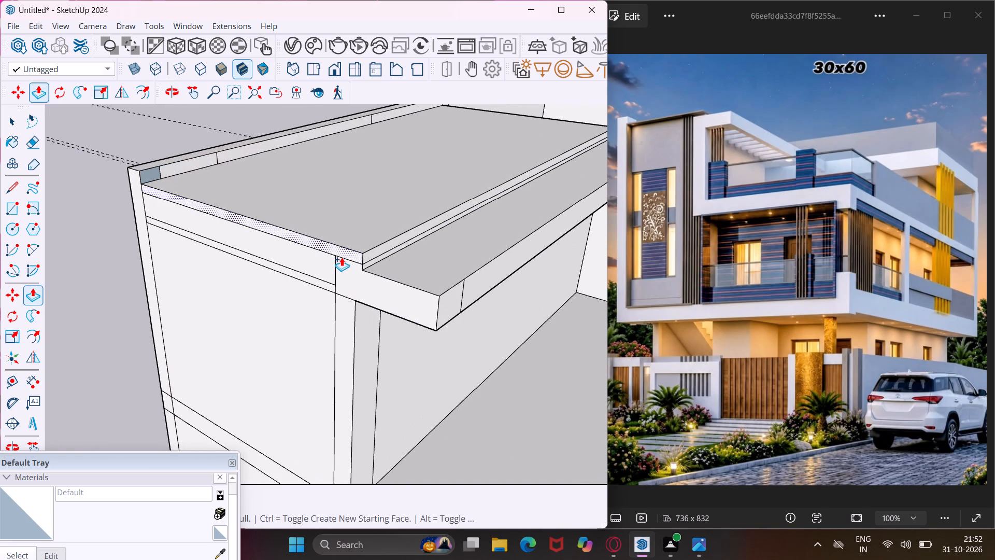
{"action": "left_click", "coordinate": [344, 254]}
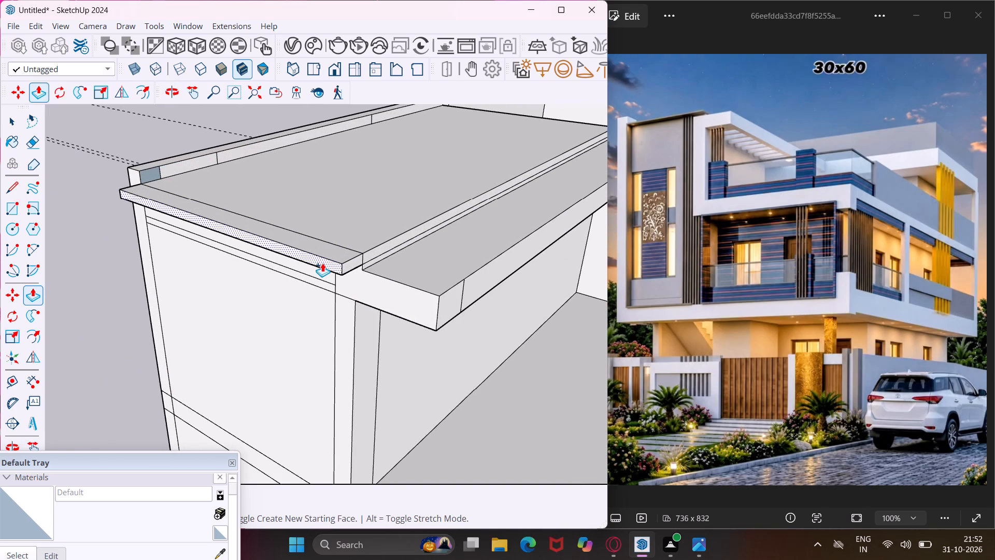
{"action": "left_click", "coordinate": [321, 263]}
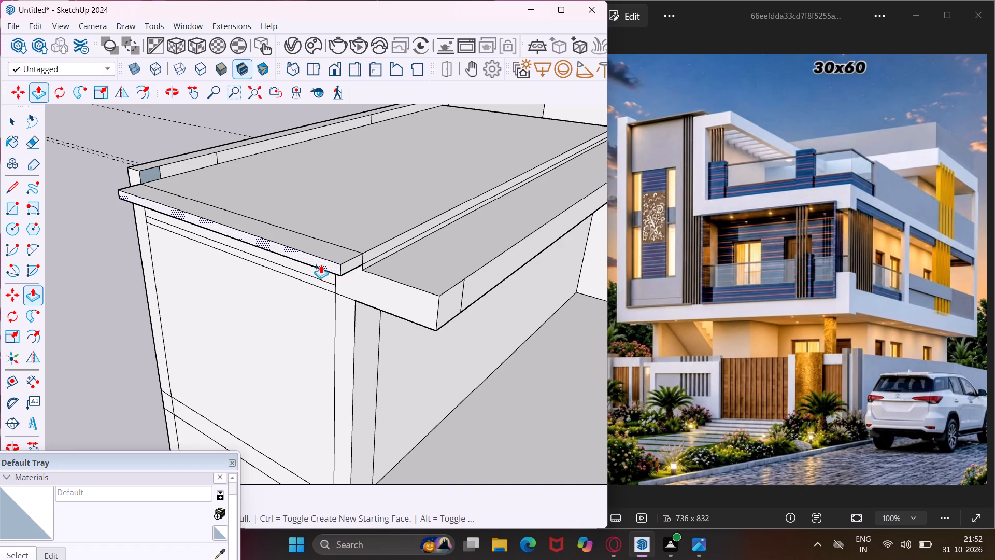
Push/Pull the slab's terrace-side faces outward slightly, bringing the long edge flush with the extended front corner.
{"action": "scroll", "coordinate": [359, 257], "scroll_direction": "up", "scroll_amount": 8}
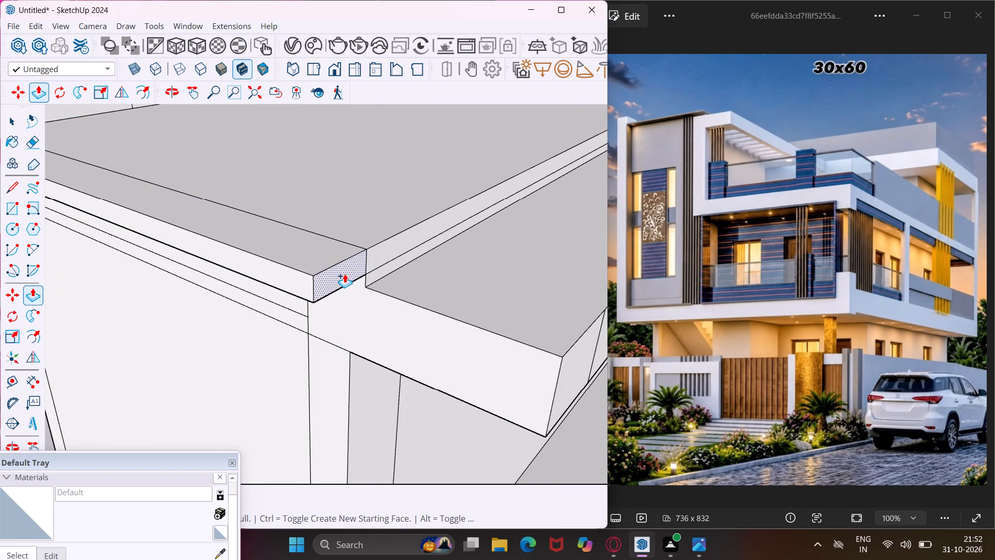
{"action": "left_click", "coordinate": [345, 274]}
{"action": "left_click", "coordinate": [363, 281]}
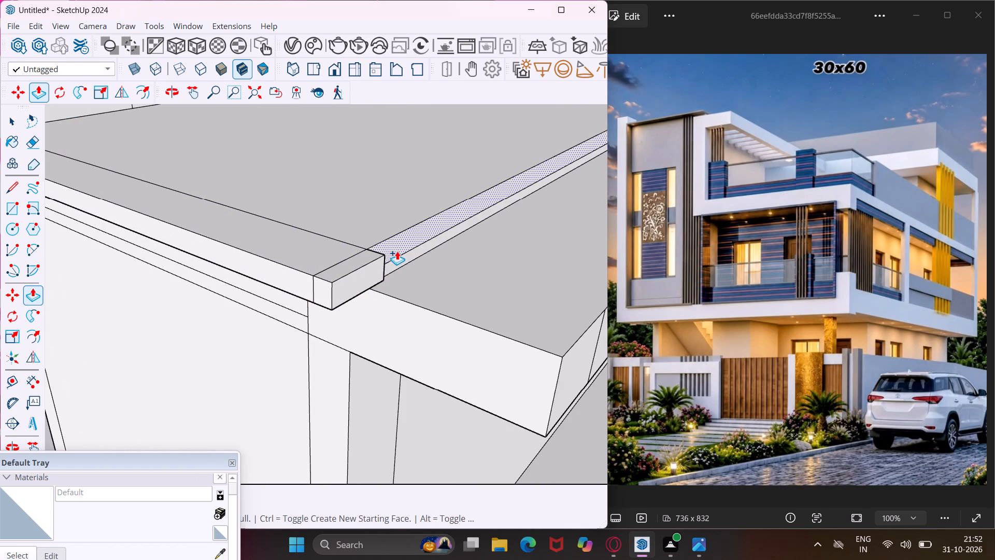
{"action": "left_click", "coordinate": [397, 251]}
{"action": "left_click", "coordinate": [361, 281]}
Push/Pull the long outer wall's top-storey front end face outward, flush with the roof slab's front overhang.
{"action": "scroll", "coordinate": [308, 283], "scroll_direction": "down", "scroll_amount": 4}
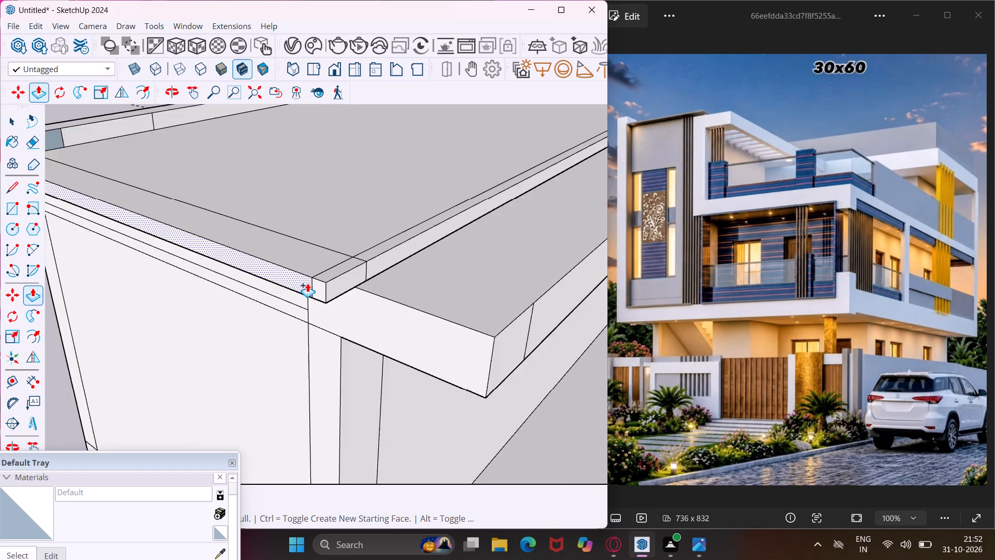
{"action": "scroll", "coordinate": [307, 283], "scroll_direction": "down", "scroll_amount": 7}
{"action": "middle_click_drag", "start_coordinate": [305, 286], "coordinate": [473, 206]}
{"action": "scroll", "coordinate": [183, 250], "scroll_direction": "down", "scroll_amount": 5}
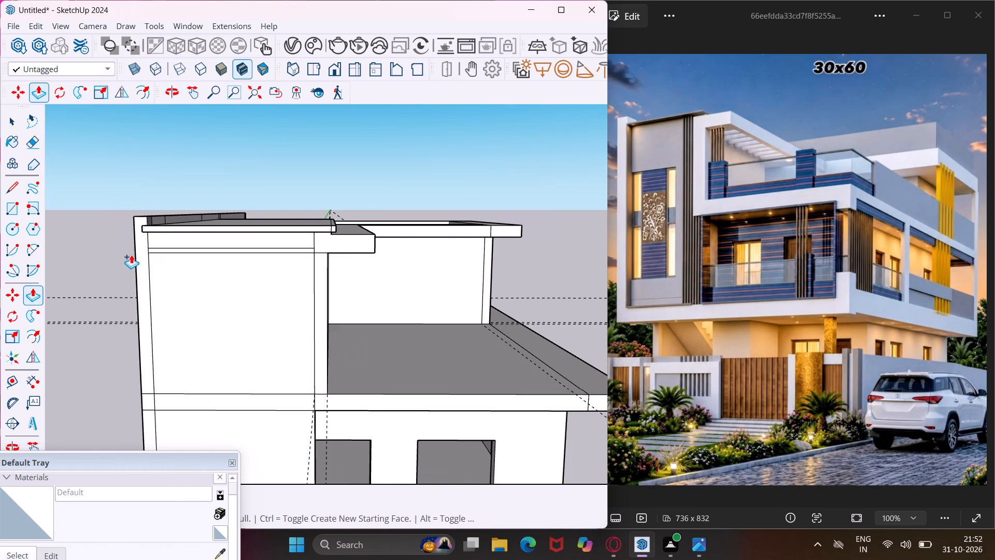
{"action": "scroll", "coordinate": [131, 255], "scroll_direction": "up", "scroll_amount": 4}
{"action": "middle_click_drag", "start_coordinate": [152, 257], "coordinate": [445, 309]}
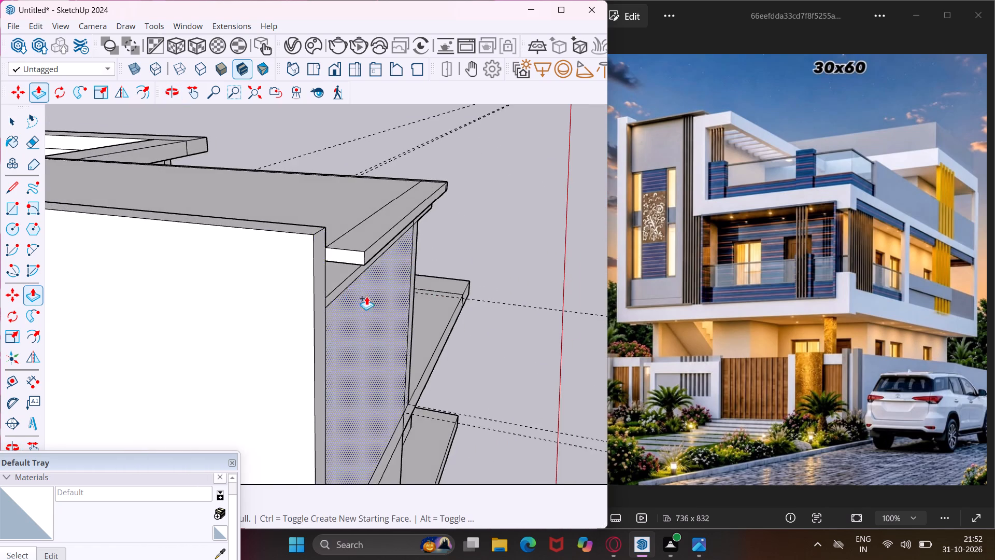
{"action": "scroll", "coordinate": [345, 280], "scroll_direction": "up", "scroll_amount": 4}
{"action": "left_click", "coordinate": [314, 271]}
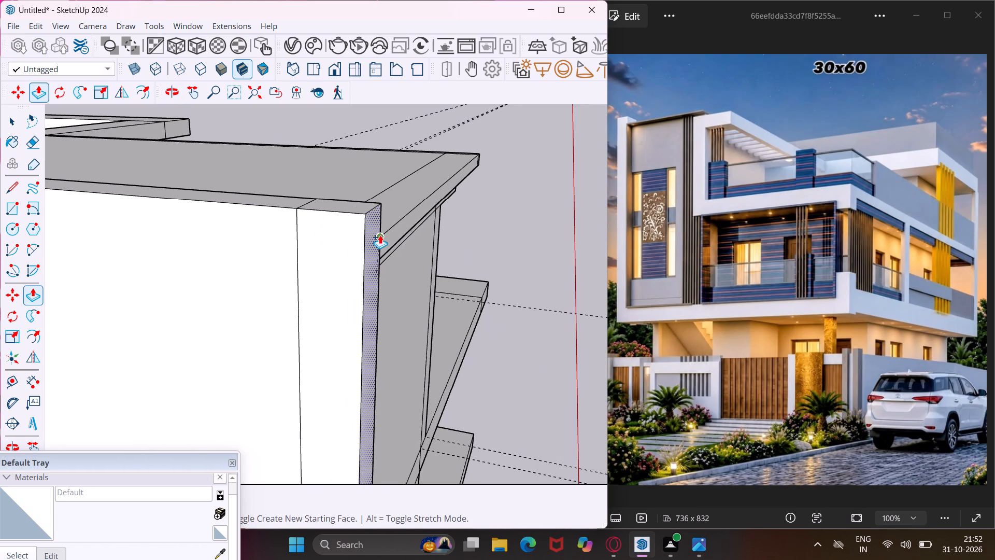
{"action": "left_click", "coordinate": [384, 238]}
Push/Pull the long outer wall's front end faces at the terrace-slab band and middle storey outward, flush with the extended top-storey end.
{"action": "scroll", "coordinate": [301, 227], "scroll_direction": "down", "scroll_amount": 3}
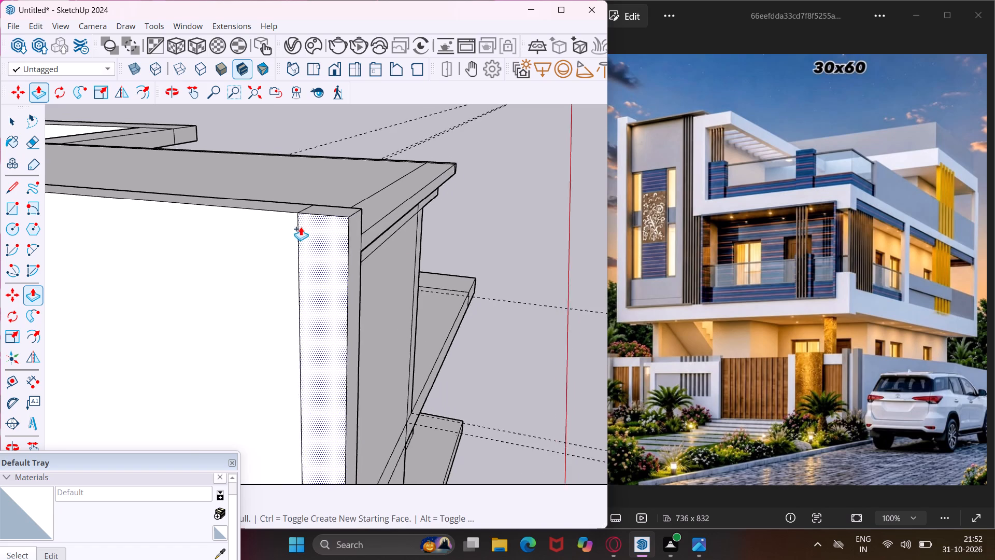
{"action": "scroll", "coordinate": [301, 227], "scroll_direction": "down", "scroll_amount": 13}
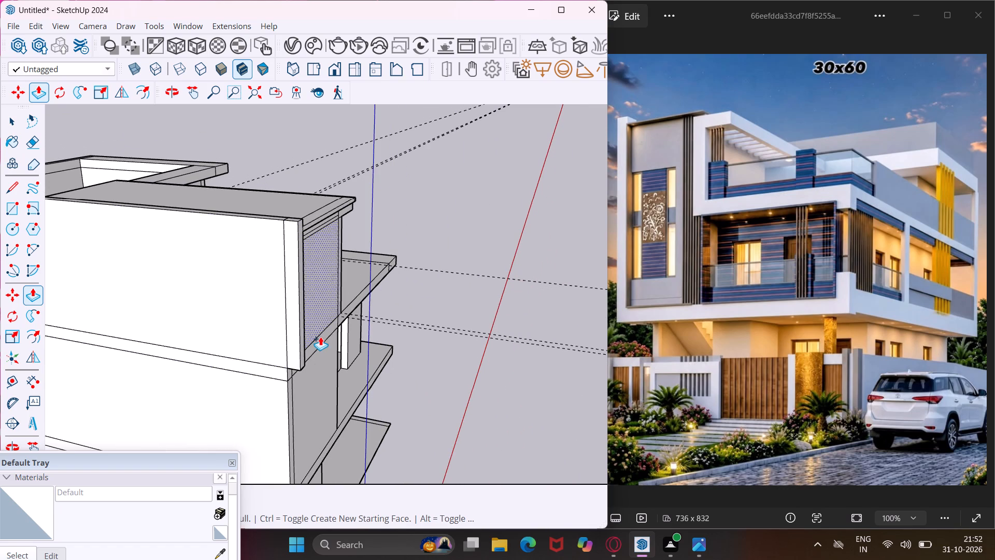
{"action": "middle_click_drag", "start_coordinate": [326, 337], "coordinate": [208, 342]}
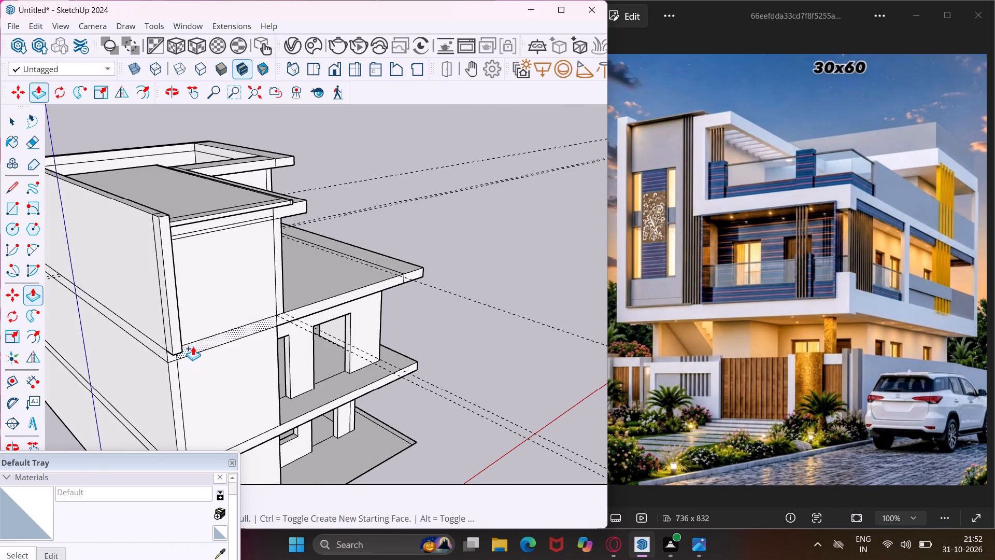
{"action": "scroll", "coordinate": [223, 234], "scroll_direction": "down", "scroll_amount": 5}
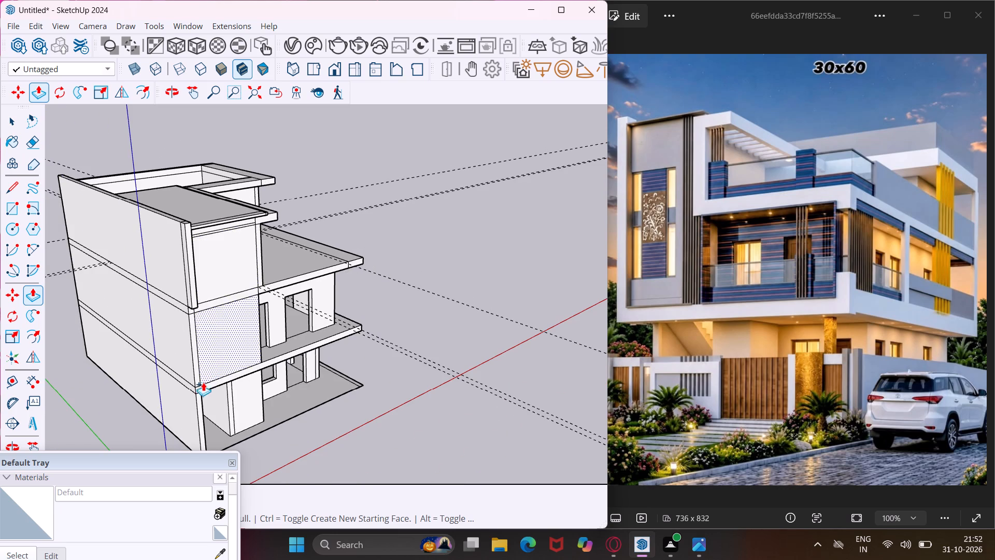
{"action": "scroll", "coordinate": [202, 384], "scroll_direction": "up", "scroll_amount": 7}
{"action": "scroll", "coordinate": [183, 234], "scroll_direction": "up", "scroll_amount": 2}
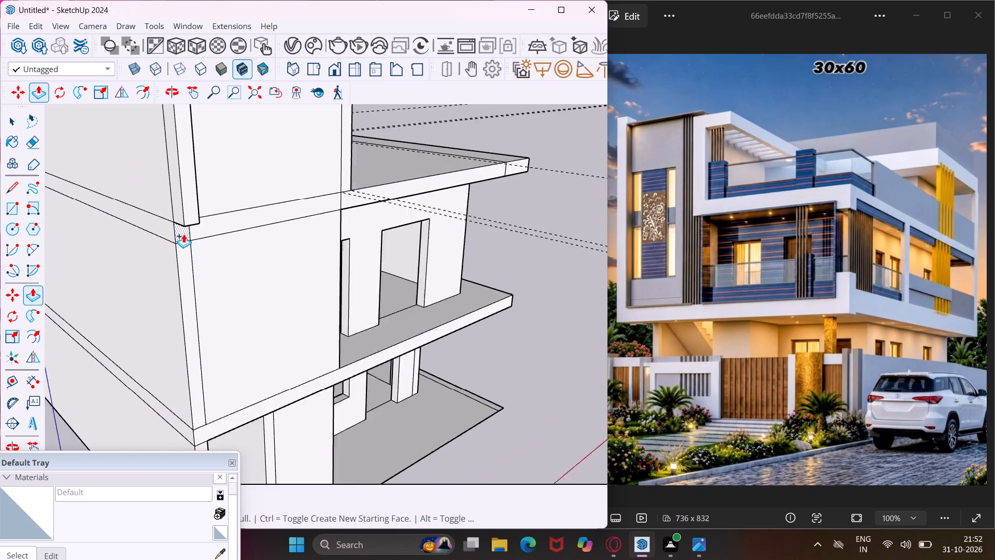
{"action": "scroll", "coordinate": [183, 234], "scroll_direction": "up", "scroll_amount": 2}
{"action": "left_click", "coordinate": [183, 234]}
{"action": "left_click", "coordinate": [201, 195]}
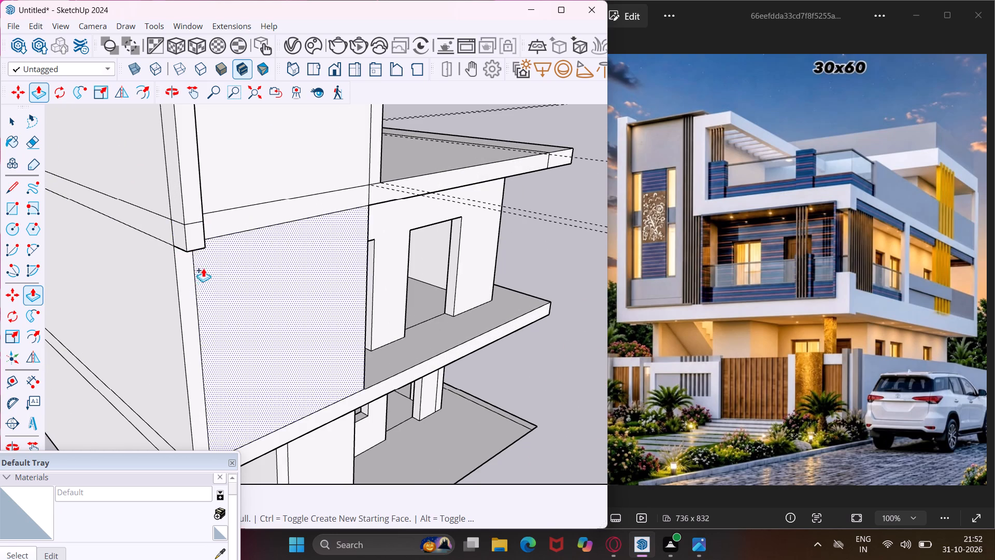
{"action": "left_click", "coordinate": [186, 282]}
{"action": "left_click", "coordinate": [186, 222]}
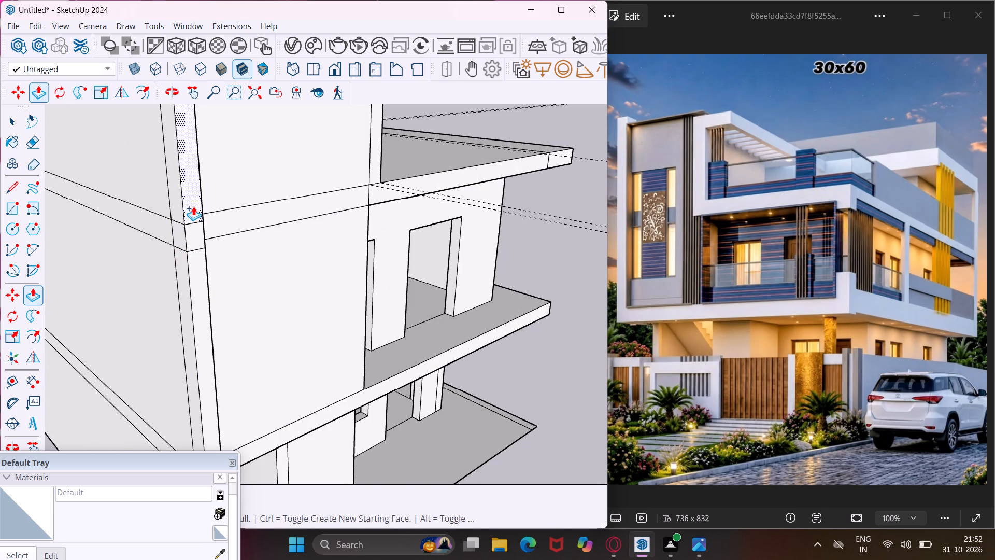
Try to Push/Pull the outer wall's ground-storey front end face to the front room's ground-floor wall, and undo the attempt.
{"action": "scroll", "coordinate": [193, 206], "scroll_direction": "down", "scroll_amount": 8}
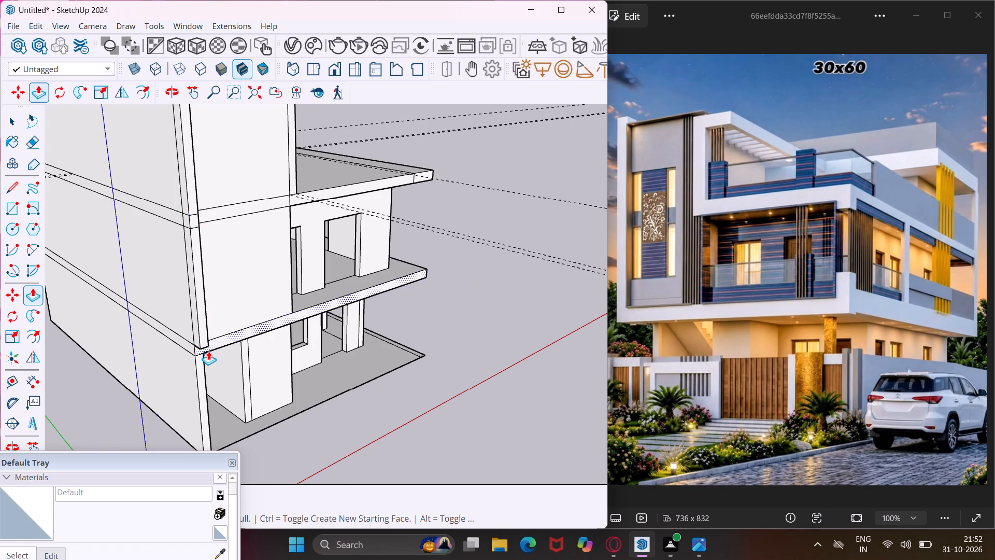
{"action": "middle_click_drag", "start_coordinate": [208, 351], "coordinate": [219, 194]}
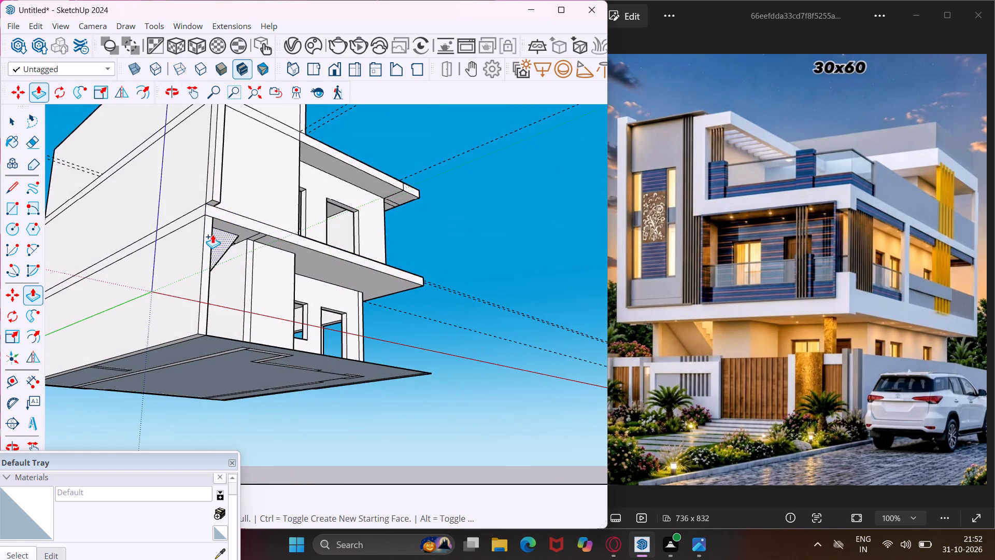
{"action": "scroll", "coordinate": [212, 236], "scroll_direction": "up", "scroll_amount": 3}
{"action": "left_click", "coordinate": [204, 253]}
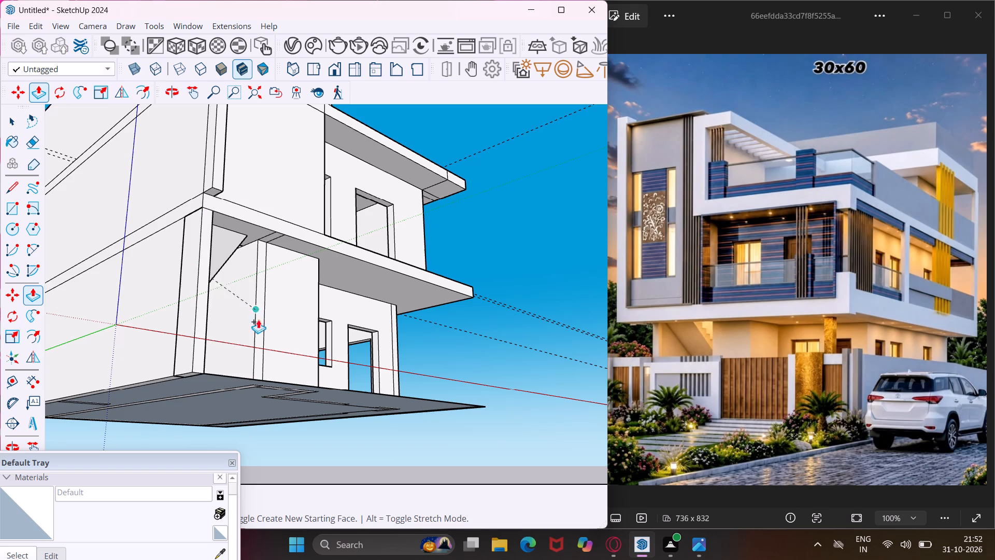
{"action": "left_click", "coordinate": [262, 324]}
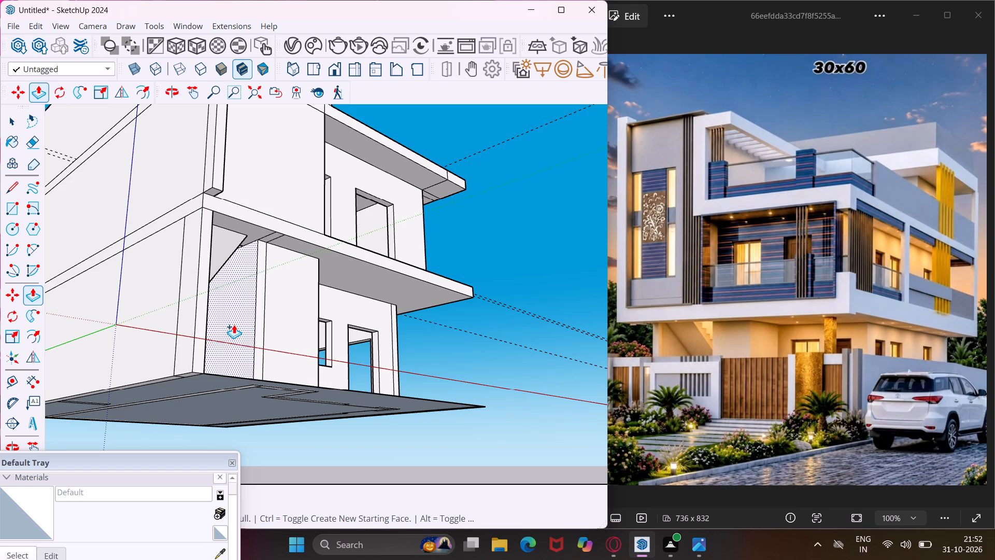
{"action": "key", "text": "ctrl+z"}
Push/Pull the outer wall's ground-storey front end face using the front room's ground-floor wall as reference, leaving it behind the slab's front edge.
{"action": "left_click", "coordinate": [203, 306]}
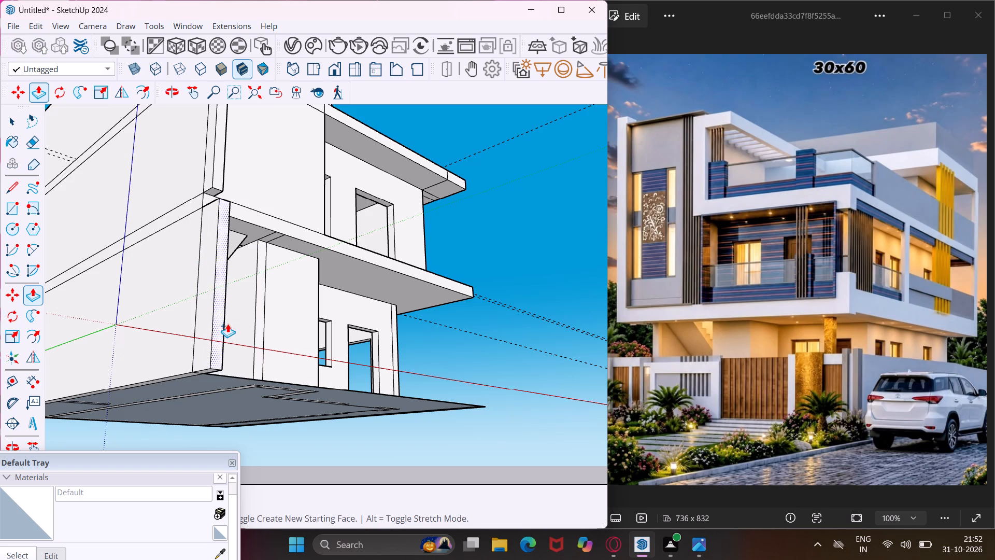
{"action": "left_click", "coordinate": [264, 332]}
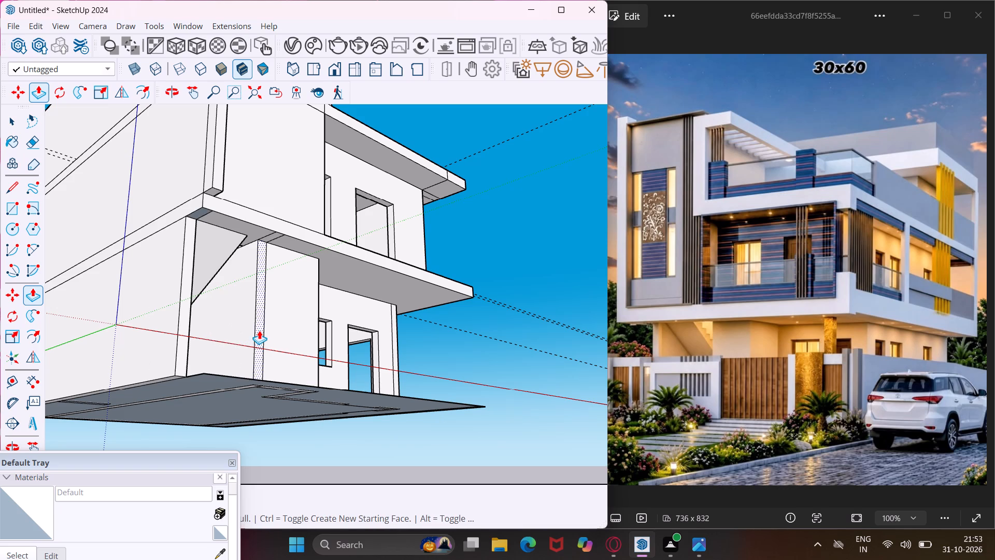
{"action": "key", "text": "Escape"}
{"action": "key", "text": "space"}
Push/Pull the first-floor slab's front edge face outward, flush with the extended end of the outer wall above.
{"action": "middle_click_drag", "start_coordinate": [229, 188], "coordinate": [229, 296]}
{"action": "scroll", "coordinate": [219, 300], "scroll_direction": "up", "scroll_amount": 3}
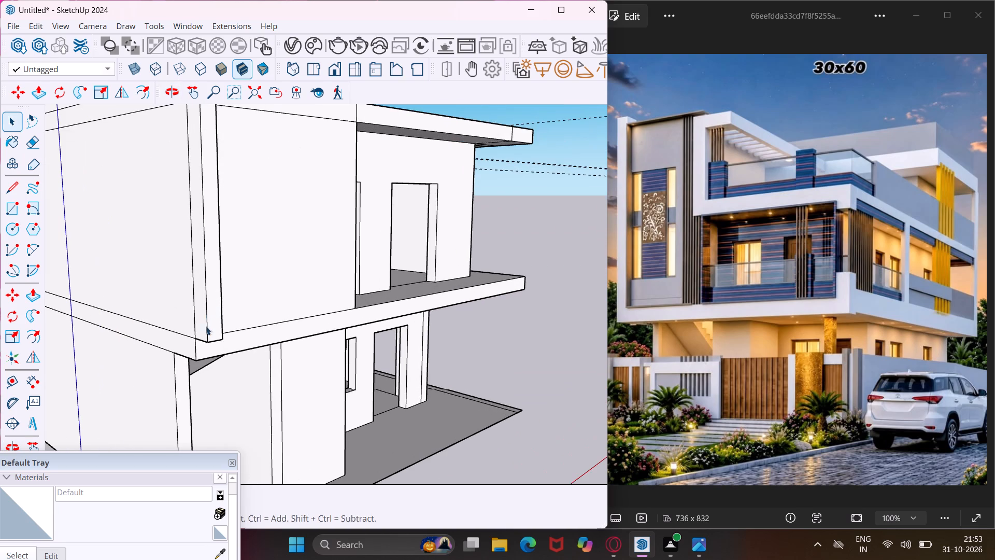
{"action": "left_click", "coordinate": [210, 346]}
{"action": "key", "text": "p"}
{"action": "left_click", "coordinate": [209, 346]}
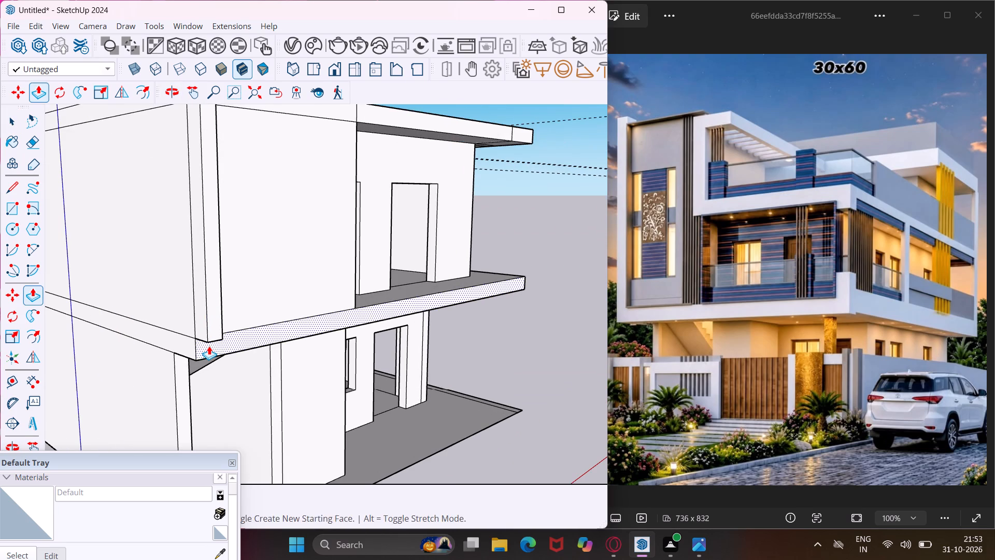
{"action": "left_click", "coordinate": [208, 321]}
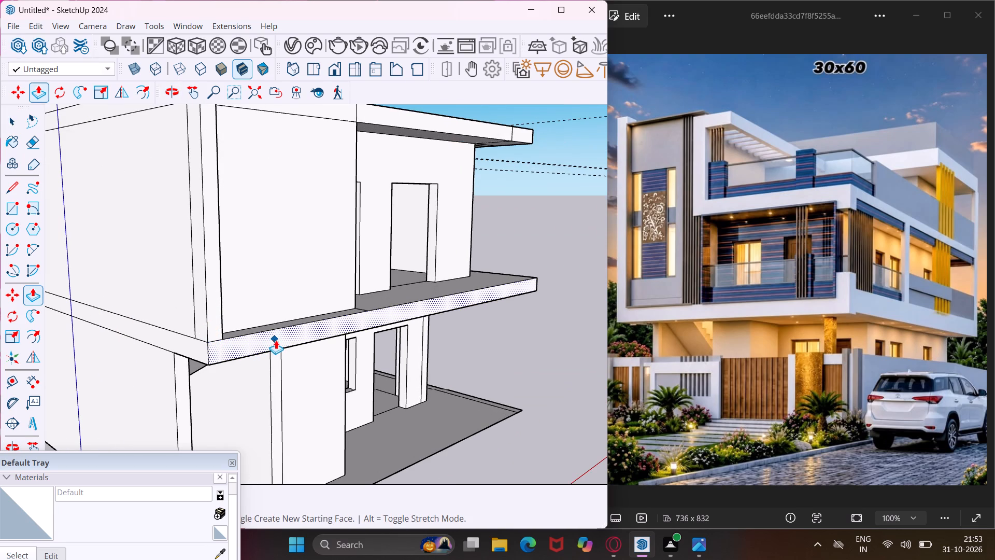
{"action": "key", "text": "Escape"}
Push/Pull the inner face of the rear block's roof rim across the opening to the opposite inner corner, closing the roof.
{"action": "scroll", "coordinate": [381, 330], "scroll_direction": "up", "scroll_amount": 1}
{"action": "middle_click_drag", "start_coordinate": [381, 330], "coordinate": [332, 340]}
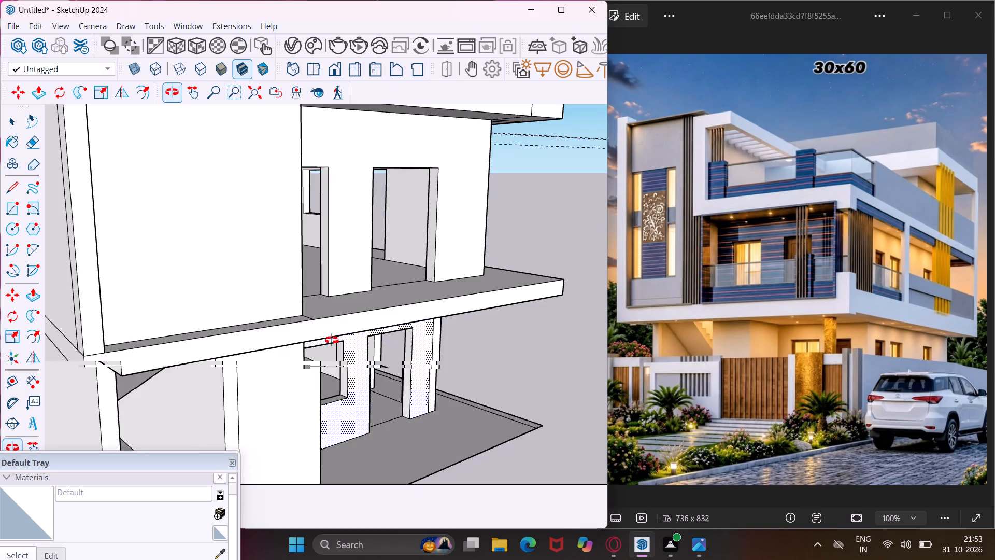
{"action": "middle_click_drag", "start_coordinate": [332, 340], "coordinate": [137, 383]}
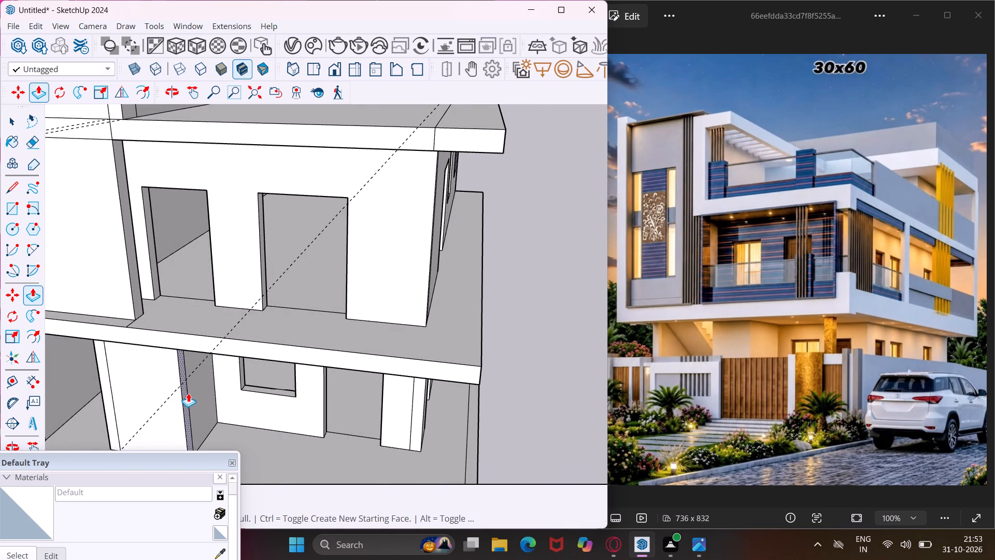
{"action": "scroll", "coordinate": [188, 393], "scroll_direction": "down", "scroll_amount": 10}
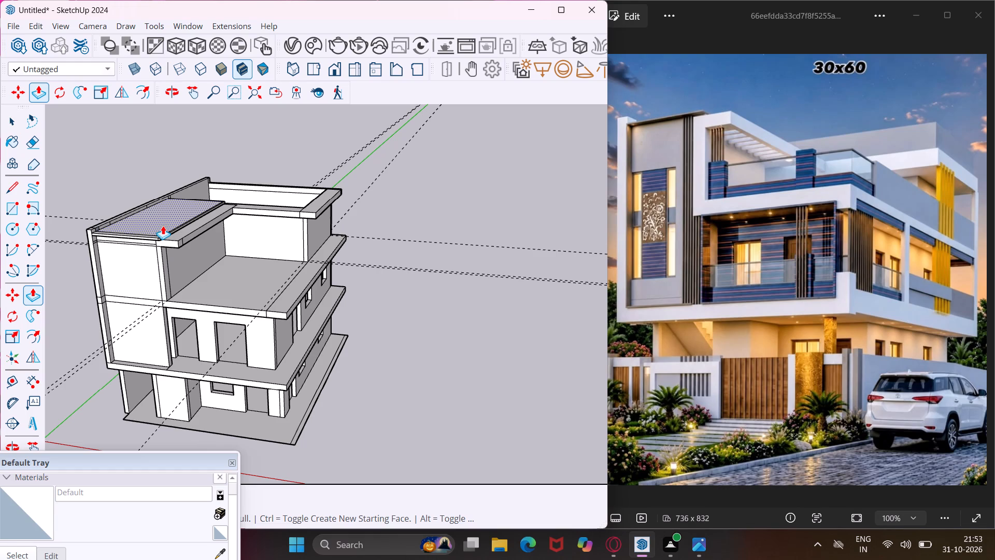
{"action": "key", "text": "Escape"}
{"action": "key", "text": "space"}
{"action": "middle_click_drag", "start_coordinate": [149, 257], "coordinate": [182, 258]}
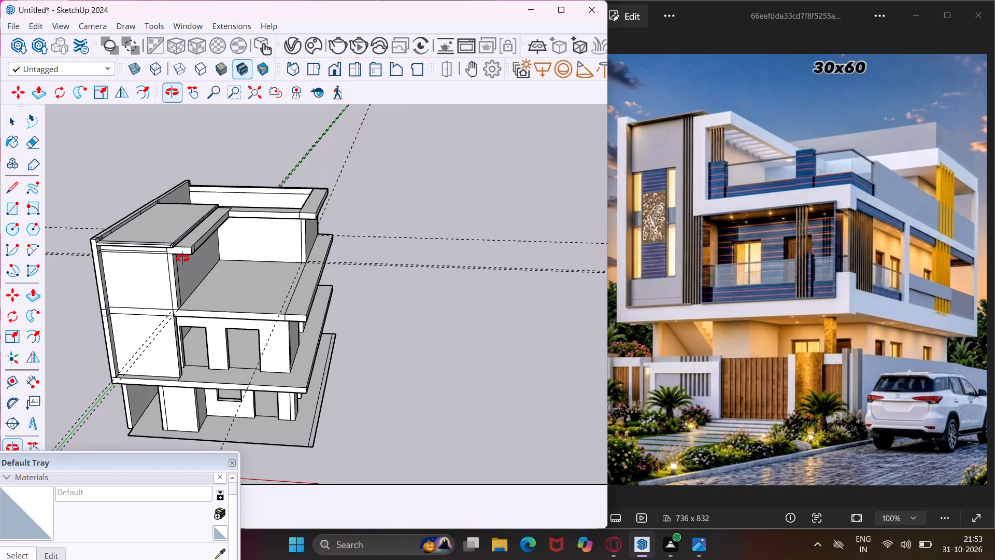
{"action": "middle_click_drag", "start_coordinate": [182, 258], "coordinate": [0, 398]}
{"action": "scroll", "coordinate": [292, 237], "scroll_direction": "up", "scroll_amount": 2}
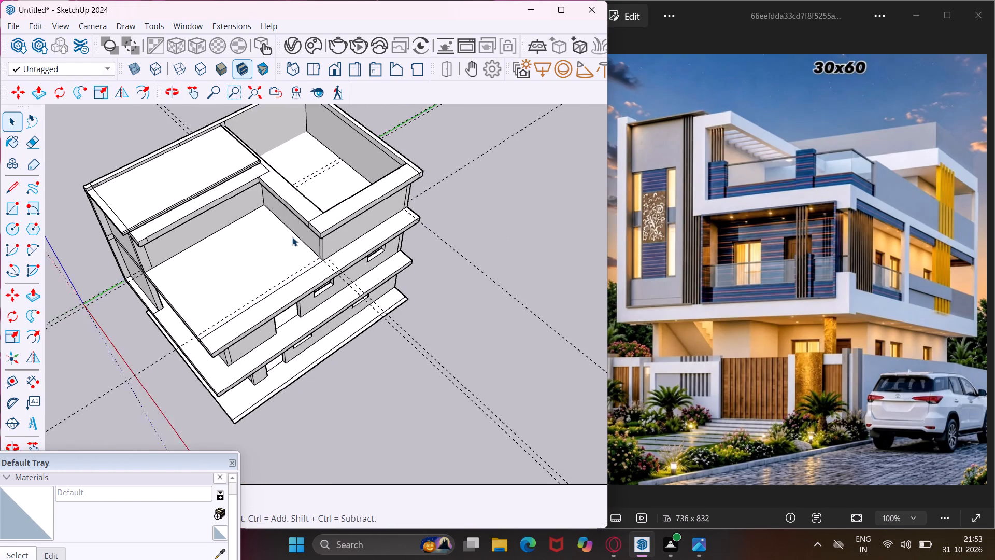
{"action": "scroll", "coordinate": [292, 237], "scroll_direction": "up", "scroll_amount": 2}
{"action": "middle_click_drag", "start_coordinate": [315, 215], "coordinate": [154, 255]}
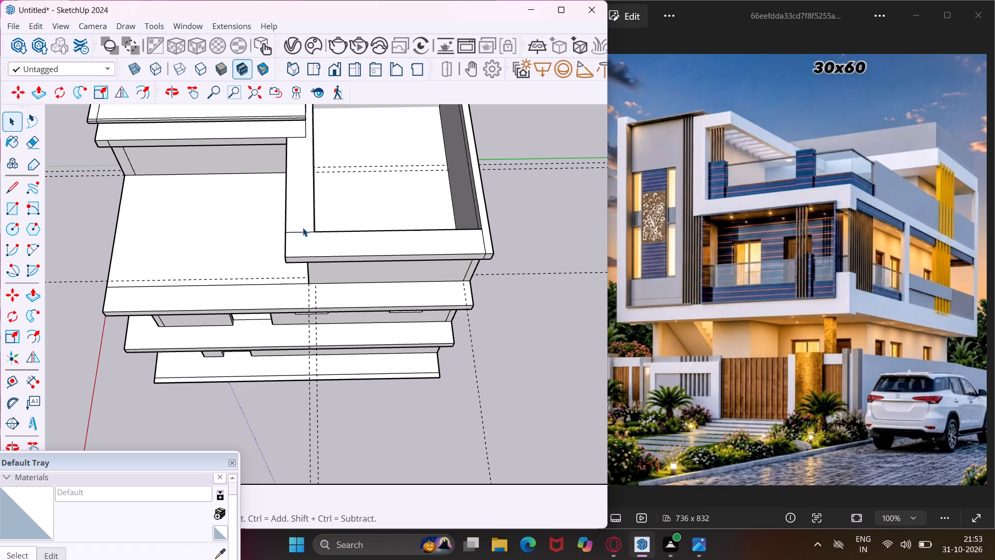
{"action": "scroll", "coordinate": [308, 228], "scroll_direction": "down", "scroll_amount": 3}
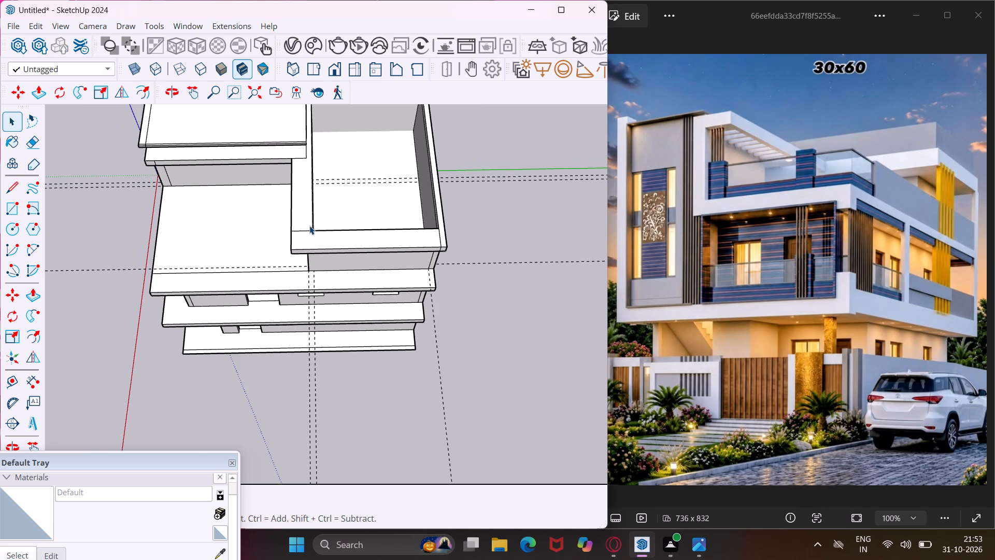
{"action": "scroll", "coordinate": [435, 216], "scroll_direction": "up", "scroll_amount": 4}
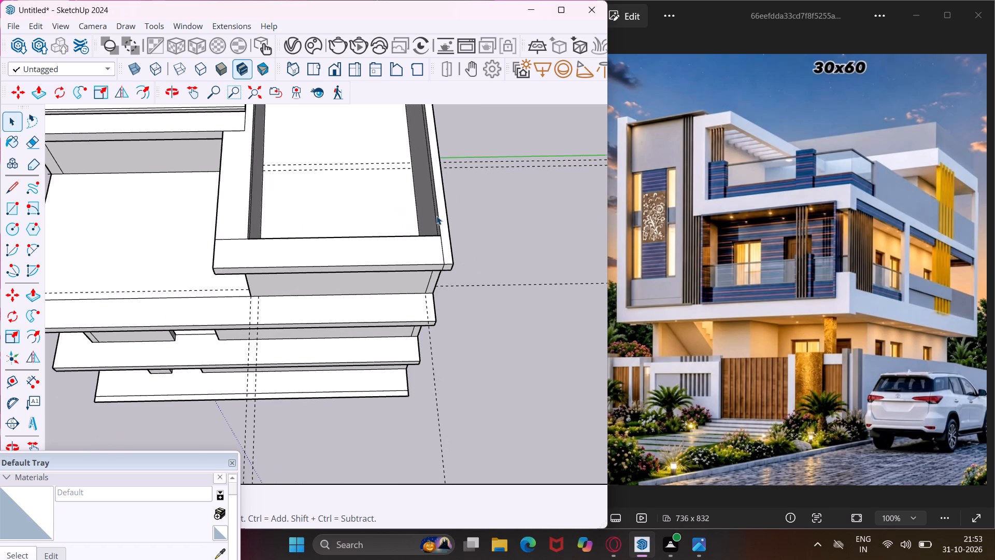
{"action": "middle_click_drag", "start_coordinate": [437, 216], "coordinate": [552, 185]}
{"action": "scroll", "coordinate": [458, 162], "scroll_direction": "up", "scroll_amount": 4}
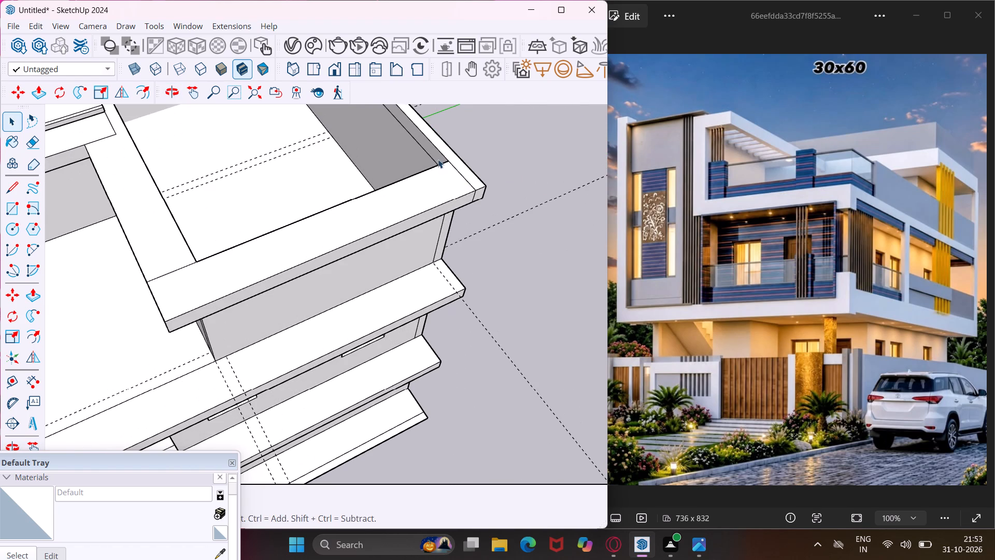
{"action": "left_click", "coordinate": [437, 156]}
{"action": "key", "text": "p"}
{"action": "left_click", "coordinate": [437, 156]}
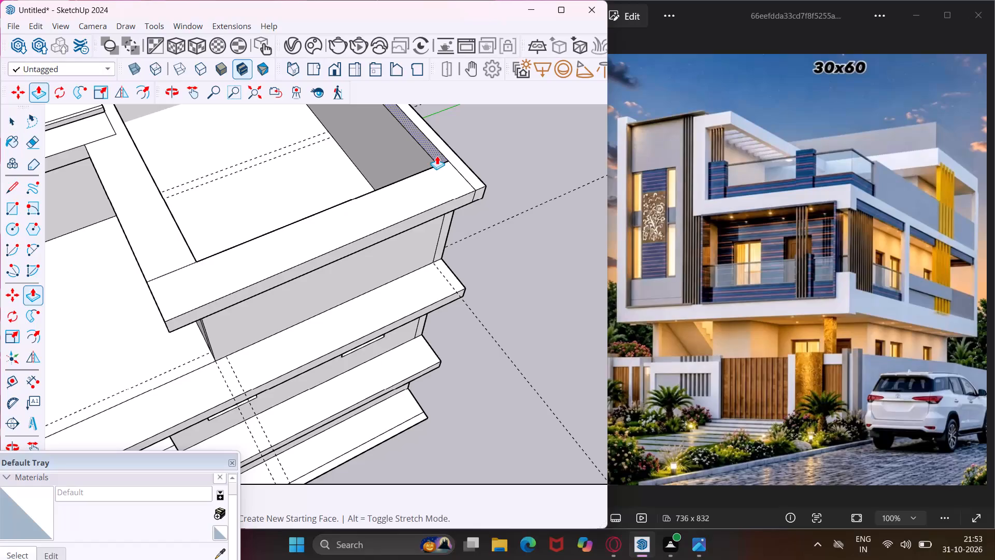
{"action": "left_click", "coordinate": [195, 260]}
{"action": "key", "text": "Escape"}
{"action": "key", "text": "space"}
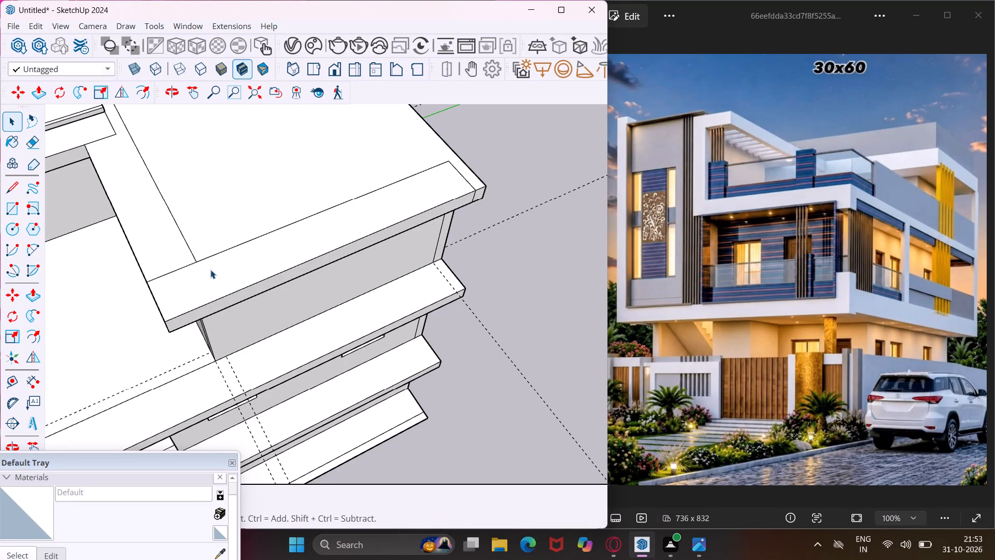
Erase the leftover seam edges on top of the rear block's roof slab to merge it into one face.
{"action": "scroll", "coordinate": [208, 272], "scroll_direction": "down", "scroll_amount": 10}
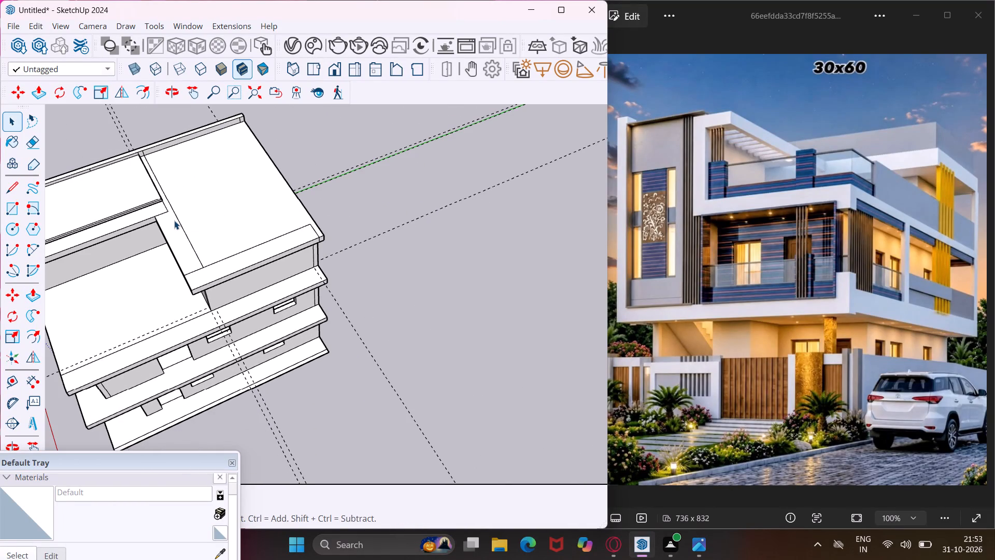
{"action": "middle_click_drag", "start_coordinate": [174, 220], "coordinate": [78, 220]}
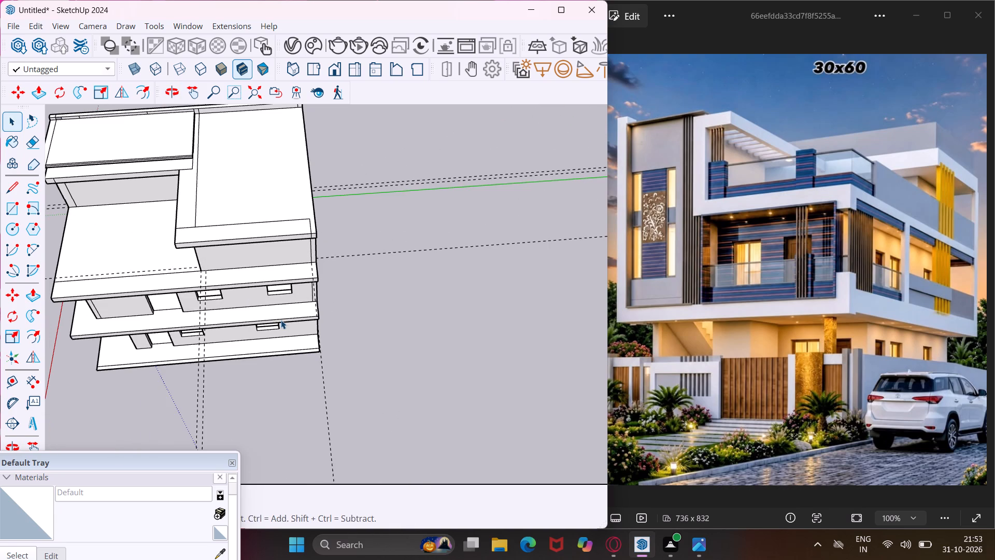
{"action": "scroll", "coordinate": [224, 199], "scroll_direction": "up", "scroll_amount": 3}
{"action": "left_click", "coordinate": [224, 199]}
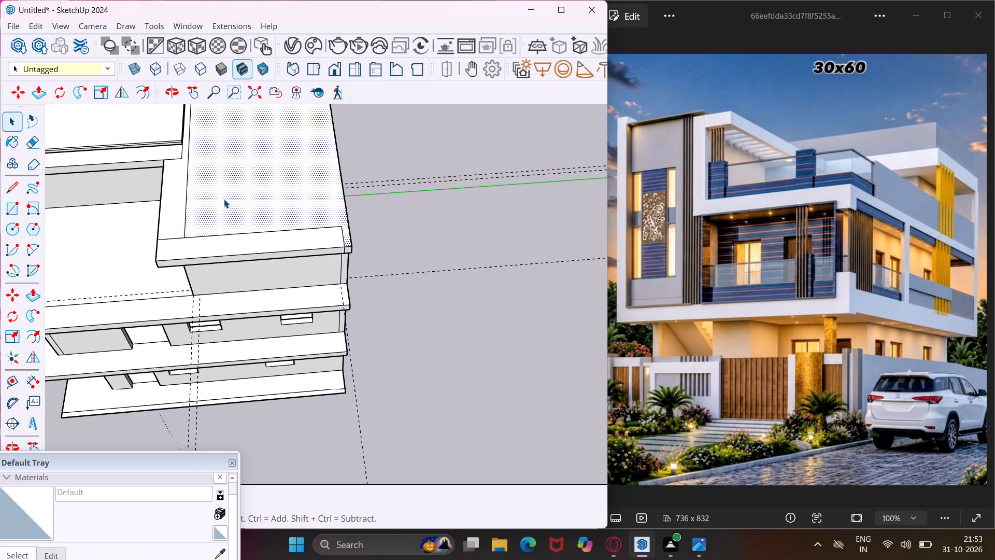
{"action": "key", "text": "e"}
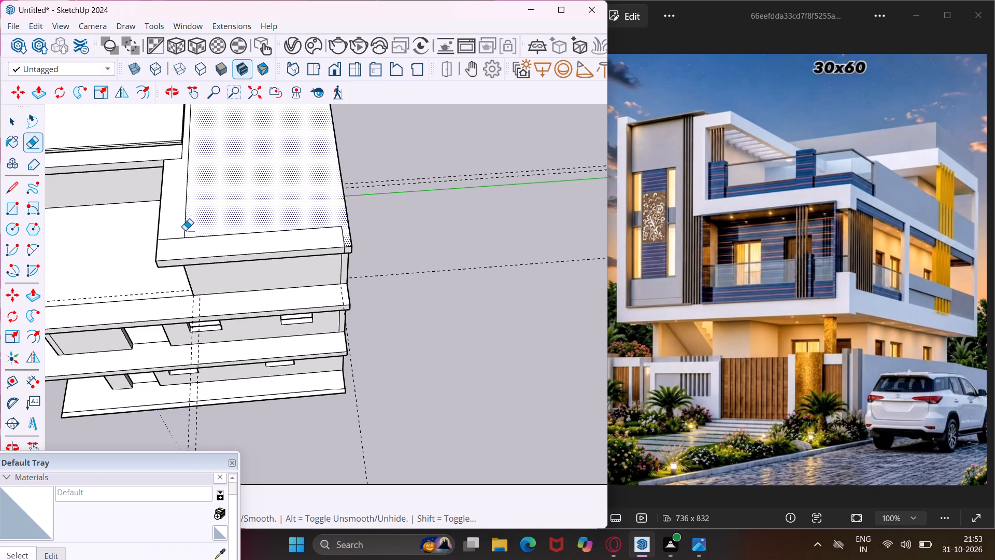
{"action": "left_click", "coordinate": [185, 230]}
{"action": "left_click", "coordinate": [184, 240]}
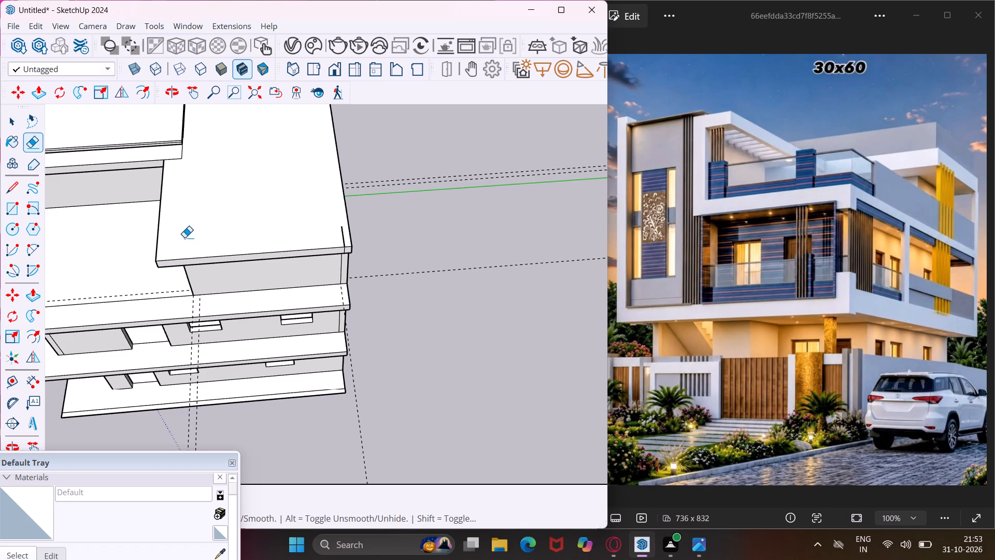
{"action": "left_click", "coordinate": [342, 237]}
{"action": "key", "text": "Escape"}
{"action": "key", "text": "space"}
Offset the outline of the rear block's roof slab top face inward to form a parapet-width border.
{"action": "middle_click_drag", "start_coordinate": [274, 227], "coordinate": [282, 176]}
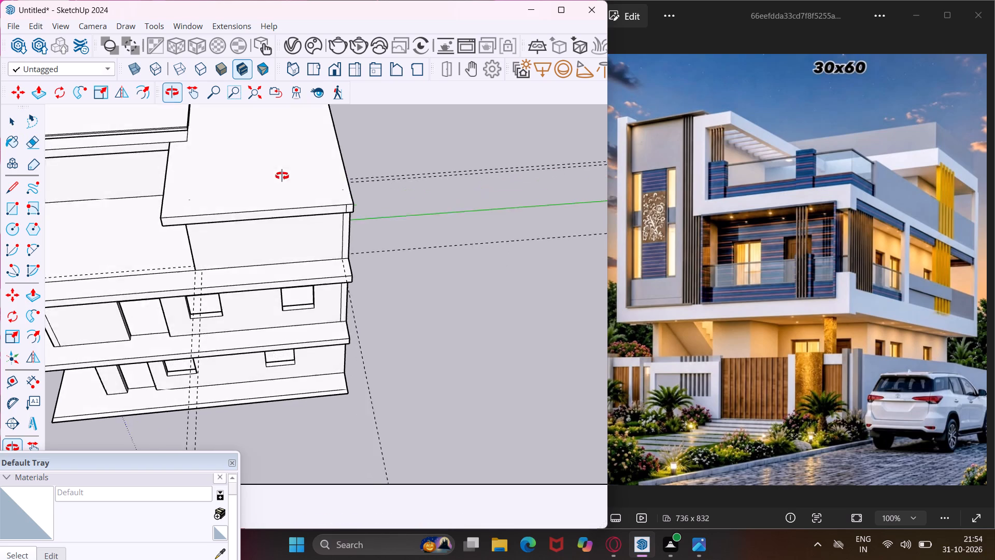
{"action": "middle_click_drag", "start_coordinate": [282, 176], "coordinate": [286, 158]}
{"action": "left_click", "coordinate": [285, 160]}
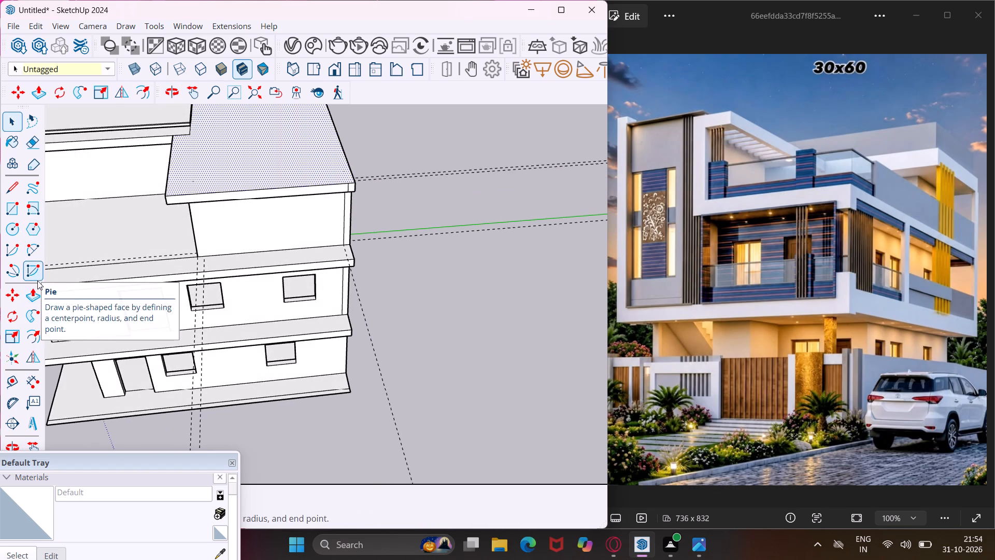
{"action": "left_click", "coordinate": [26, 332]}
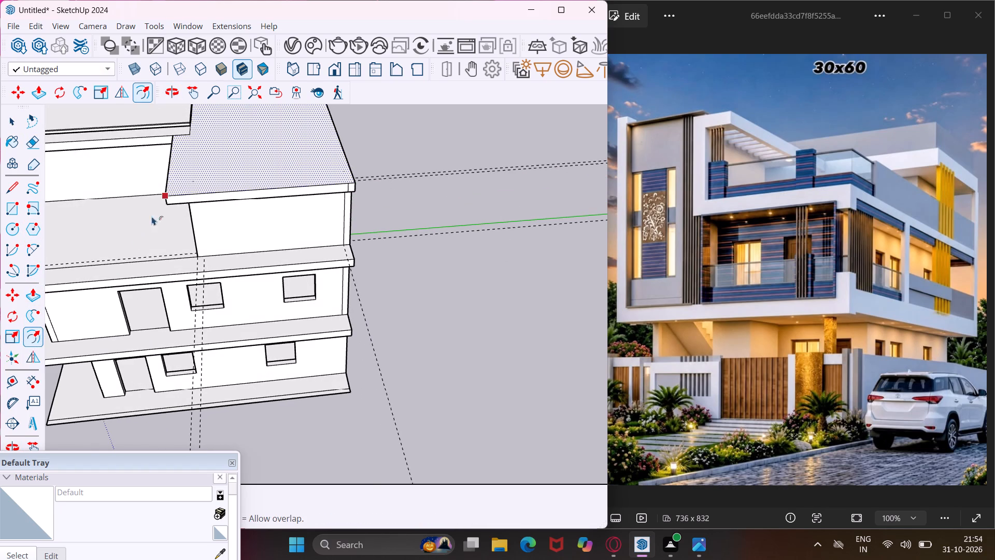
{"action": "scroll", "coordinate": [167, 190], "scroll_direction": "up", "scroll_amount": 3}
{"action": "left_click", "coordinate": [174, 181]}
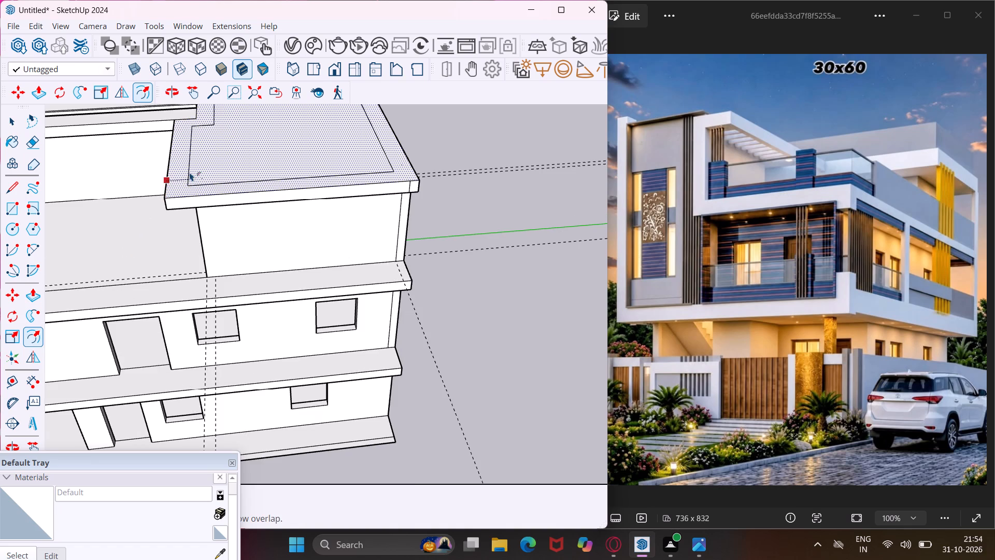
{"action": "left_click", "coordinate": [194, 167]}
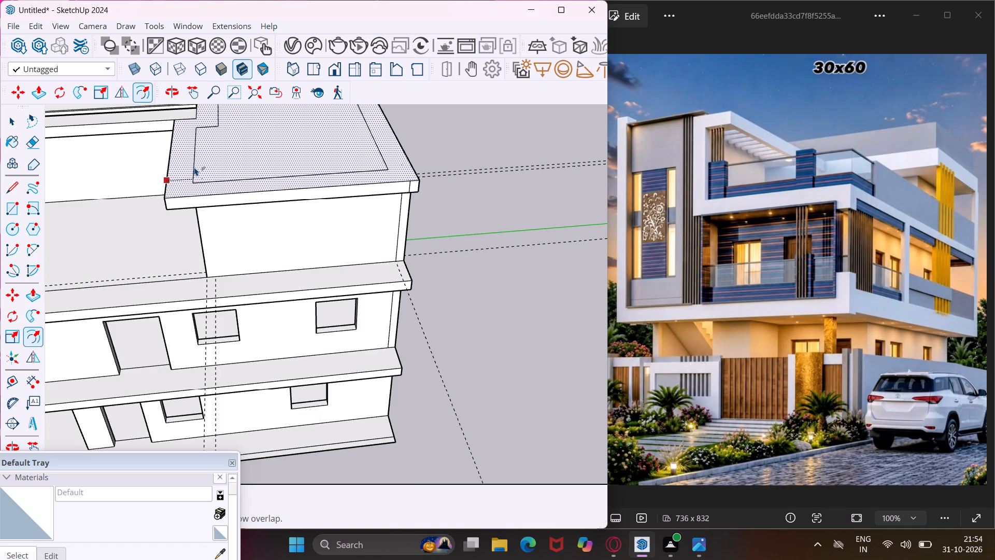
{"action": "key", "text": "Escape"}
{"action": "key", "text": "space"}
Move the jogged inner offset edge on the rear block's roof into line with the adjacent long inner edge.
{"action": "middle_click_drag", "start_coordinate": [194, 166], "coordinate": [335, 216]}
{"action": "scroll", "coordinate": [260, 184], "scroll_direction": "up", "scroll_amount": 4}
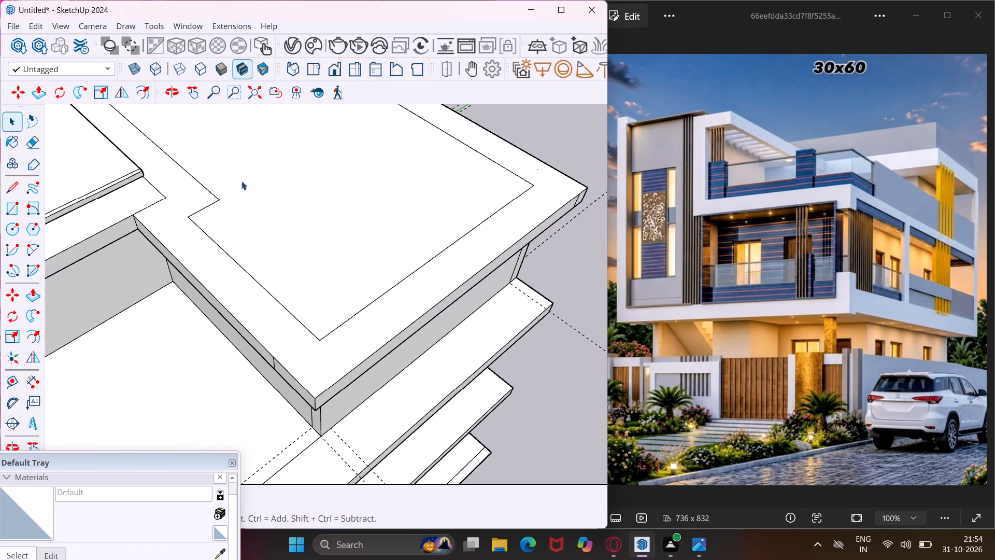
{"action": "left_click", "coordinate": [216, 196]}
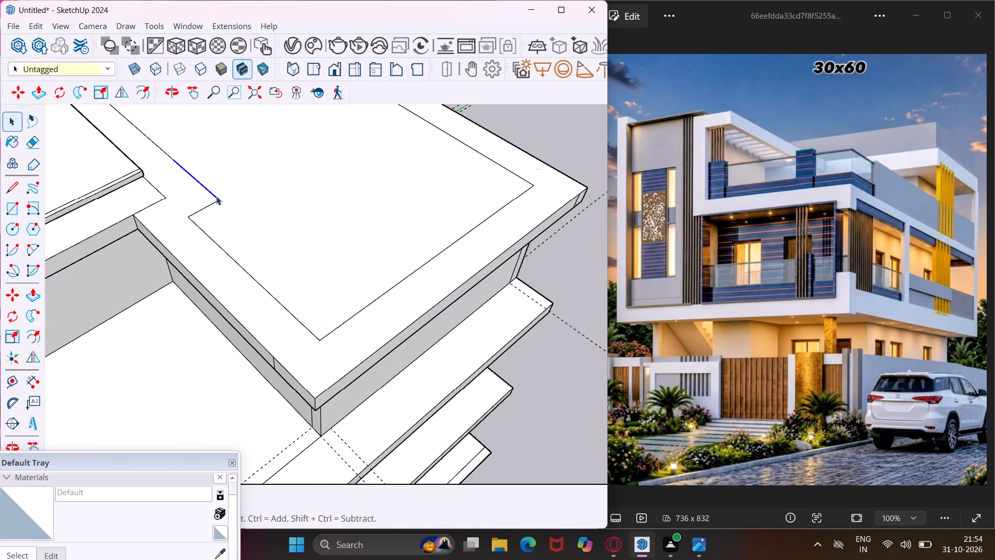
{"action": "left_click", "coordinate": [169, 157], "text": "ctrl"}
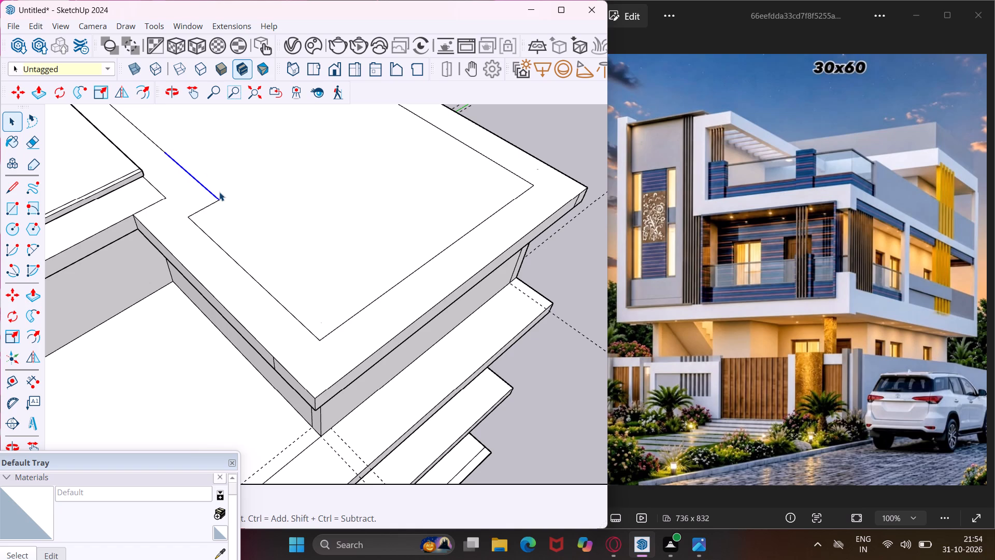
{"action": "key", "text": "m"}
{"action": "scroll", "coordinate": [219, 193], "scroll_direction": "up", "scroll_amount": 4}
{"action": "left_click", "coordinate": [221, 204]}
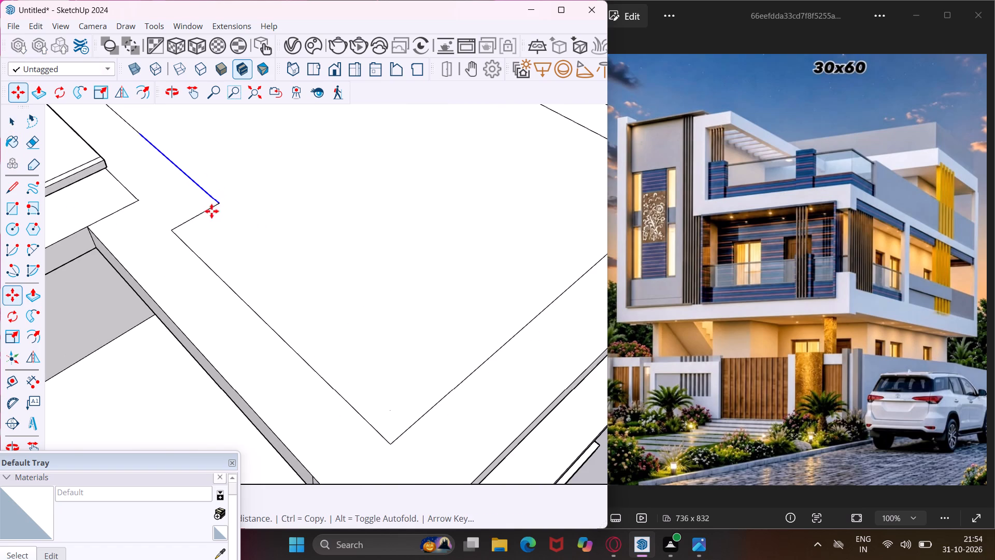
{"action": "left_click", "coordinate": [172, 234]}
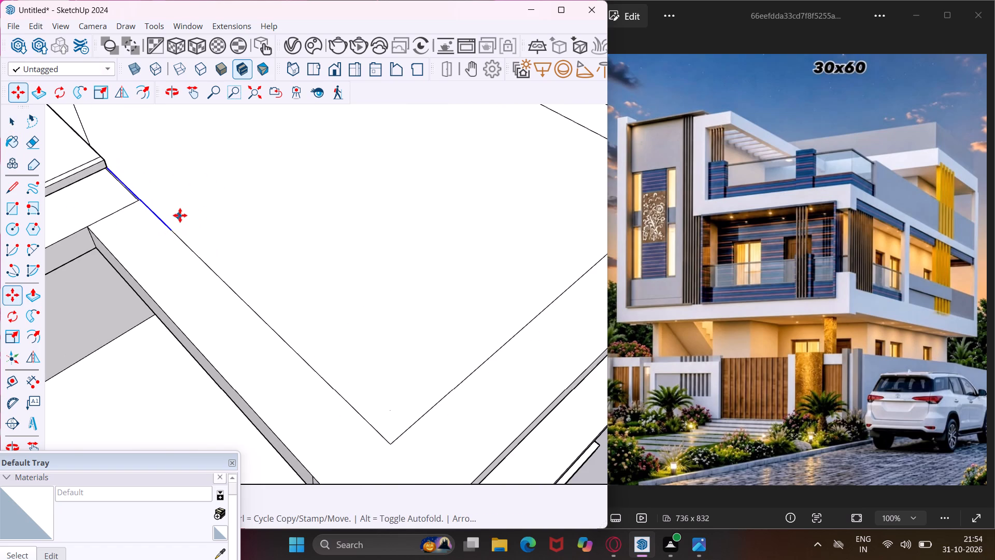
{"action": "middle_click_drag", "start_coordinate": [180, 215], "coordinate": [99, 265]}
{"action": "scroll", "coordinate": [158, 229], "scroll_direction": "down", "scroll_amount": 6}
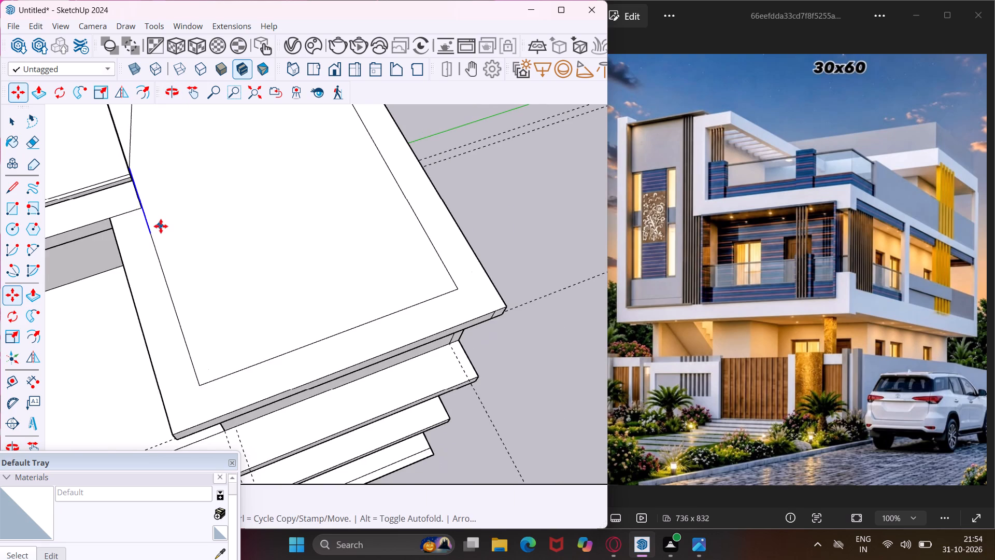
{"action": "scroll", "coordinate": [161, 226], "scroll_direction": "down", "scroll_amount": 6}
{"action": "key", "text": "Escape"}
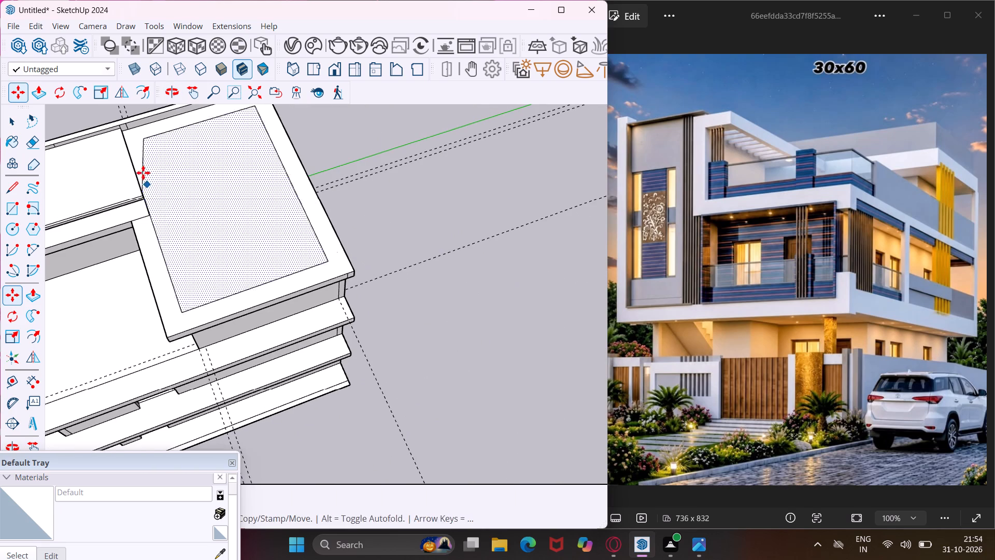
{"action": "key", "text": "space"}
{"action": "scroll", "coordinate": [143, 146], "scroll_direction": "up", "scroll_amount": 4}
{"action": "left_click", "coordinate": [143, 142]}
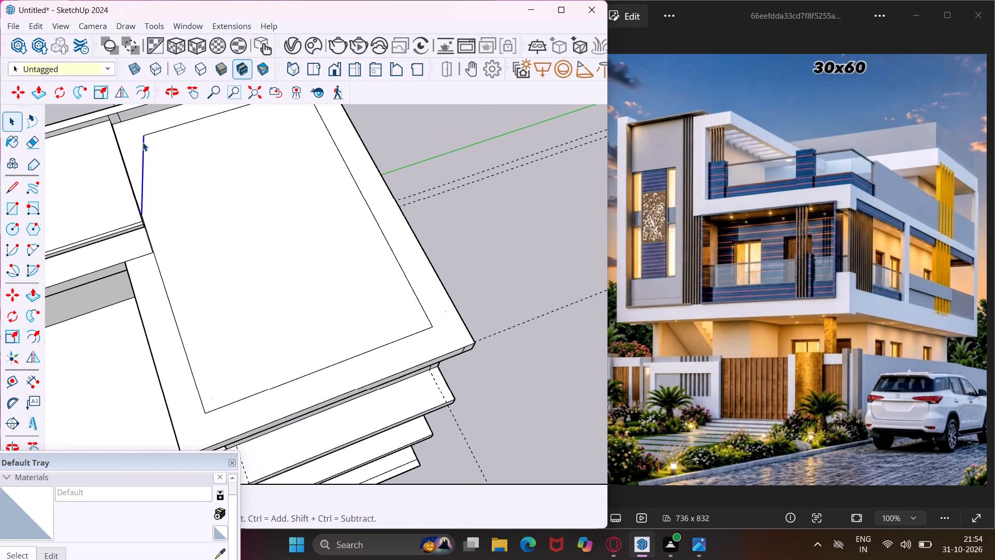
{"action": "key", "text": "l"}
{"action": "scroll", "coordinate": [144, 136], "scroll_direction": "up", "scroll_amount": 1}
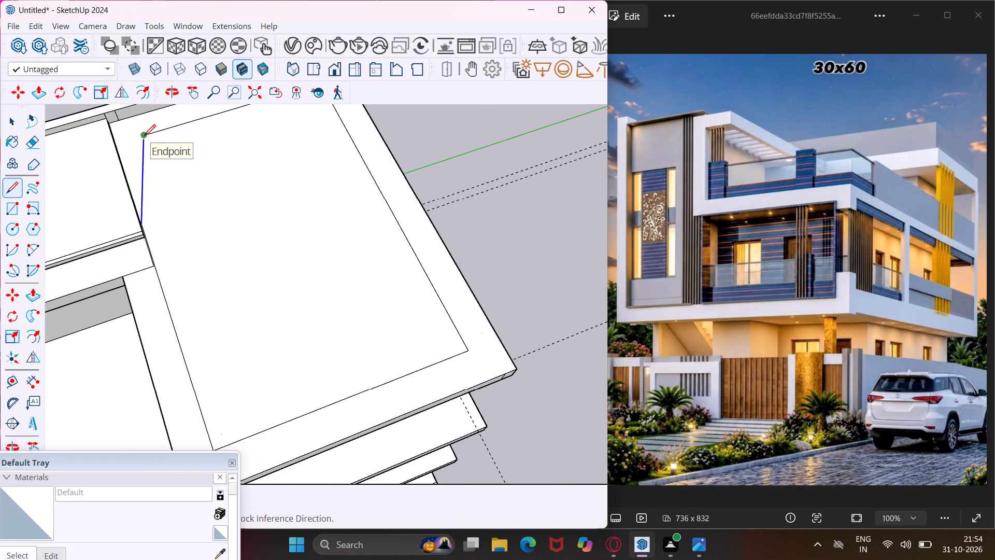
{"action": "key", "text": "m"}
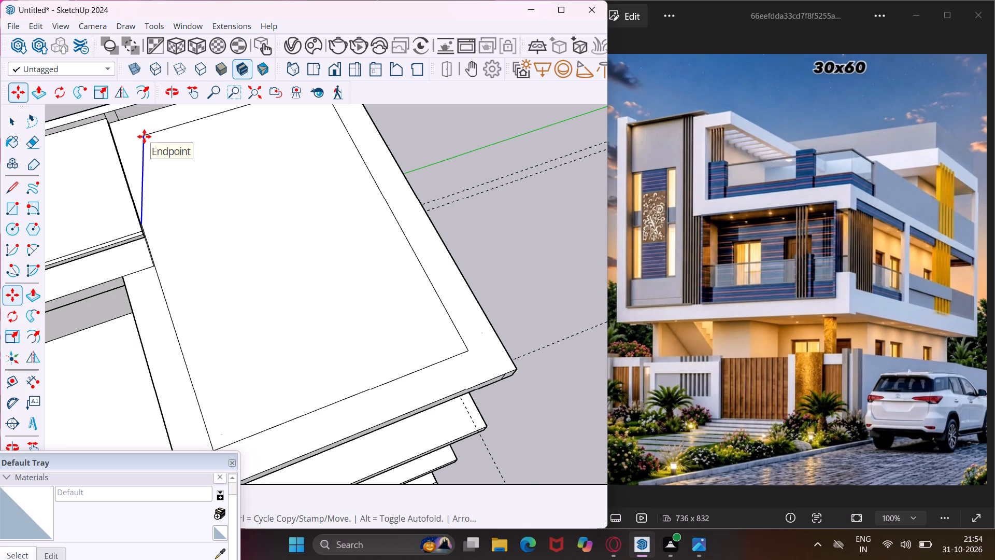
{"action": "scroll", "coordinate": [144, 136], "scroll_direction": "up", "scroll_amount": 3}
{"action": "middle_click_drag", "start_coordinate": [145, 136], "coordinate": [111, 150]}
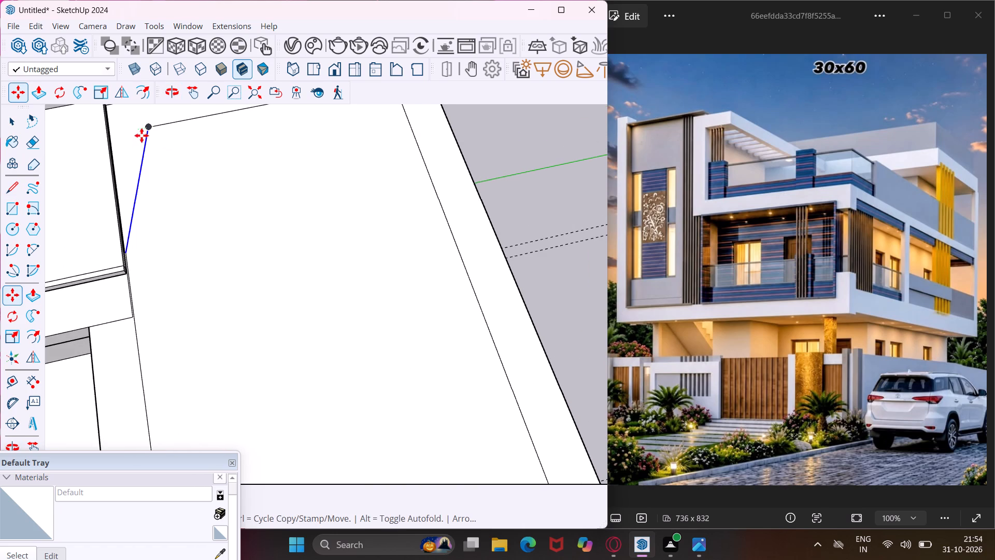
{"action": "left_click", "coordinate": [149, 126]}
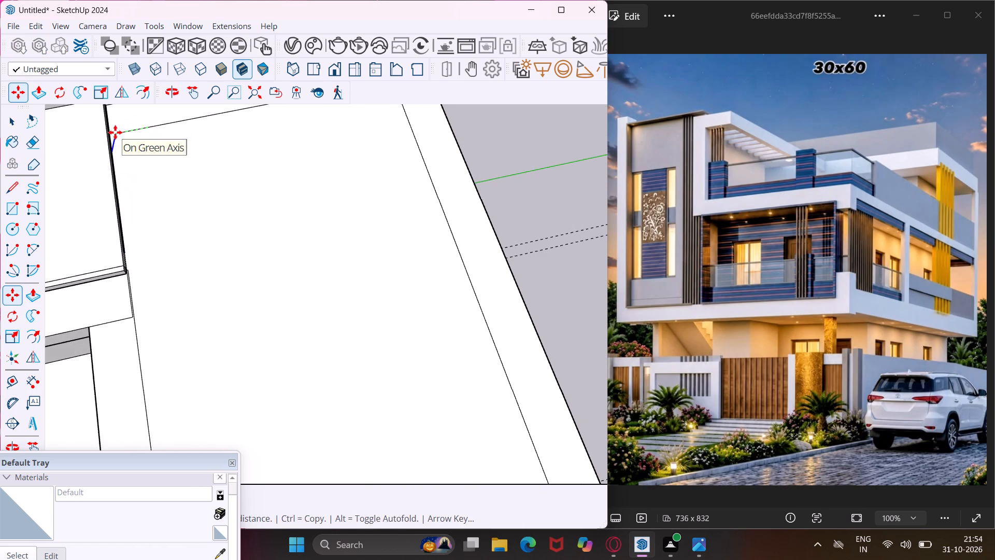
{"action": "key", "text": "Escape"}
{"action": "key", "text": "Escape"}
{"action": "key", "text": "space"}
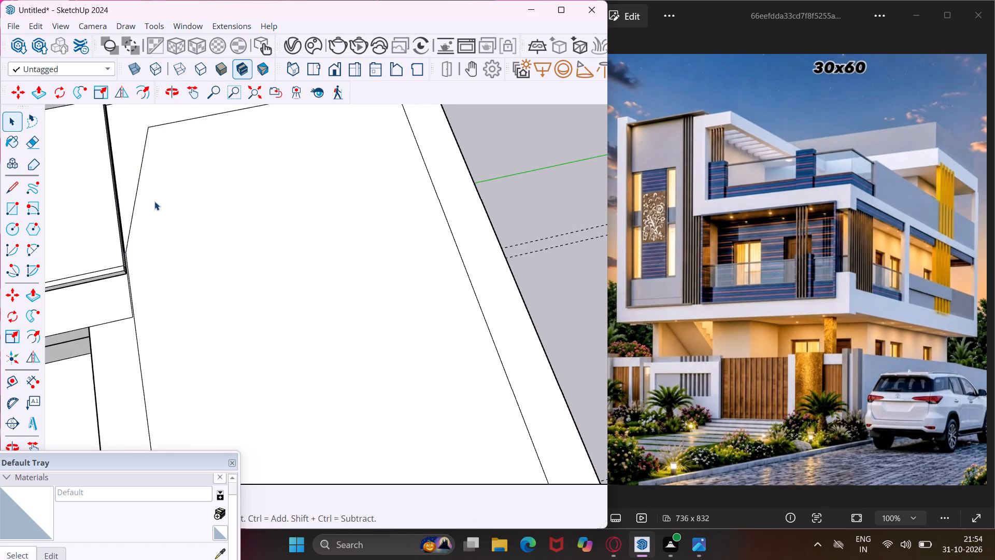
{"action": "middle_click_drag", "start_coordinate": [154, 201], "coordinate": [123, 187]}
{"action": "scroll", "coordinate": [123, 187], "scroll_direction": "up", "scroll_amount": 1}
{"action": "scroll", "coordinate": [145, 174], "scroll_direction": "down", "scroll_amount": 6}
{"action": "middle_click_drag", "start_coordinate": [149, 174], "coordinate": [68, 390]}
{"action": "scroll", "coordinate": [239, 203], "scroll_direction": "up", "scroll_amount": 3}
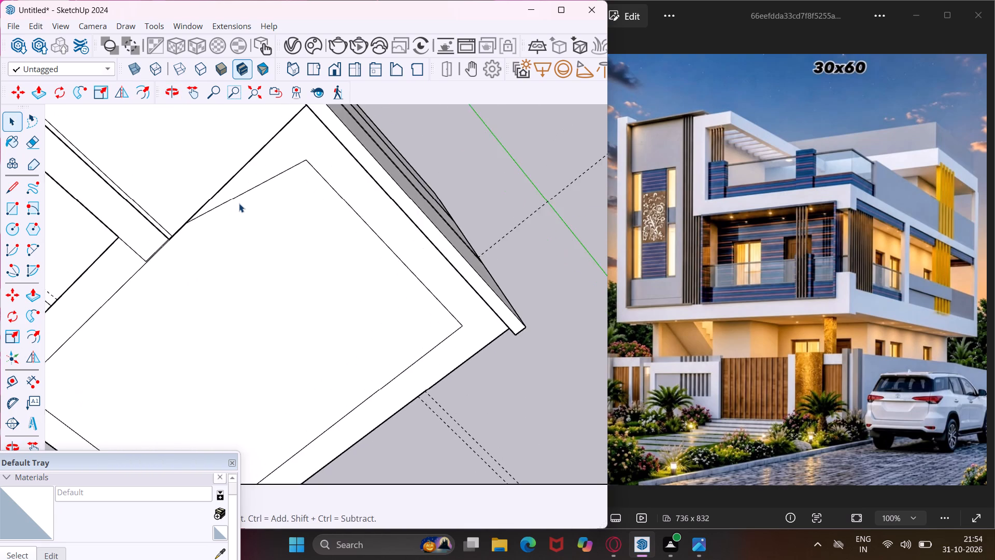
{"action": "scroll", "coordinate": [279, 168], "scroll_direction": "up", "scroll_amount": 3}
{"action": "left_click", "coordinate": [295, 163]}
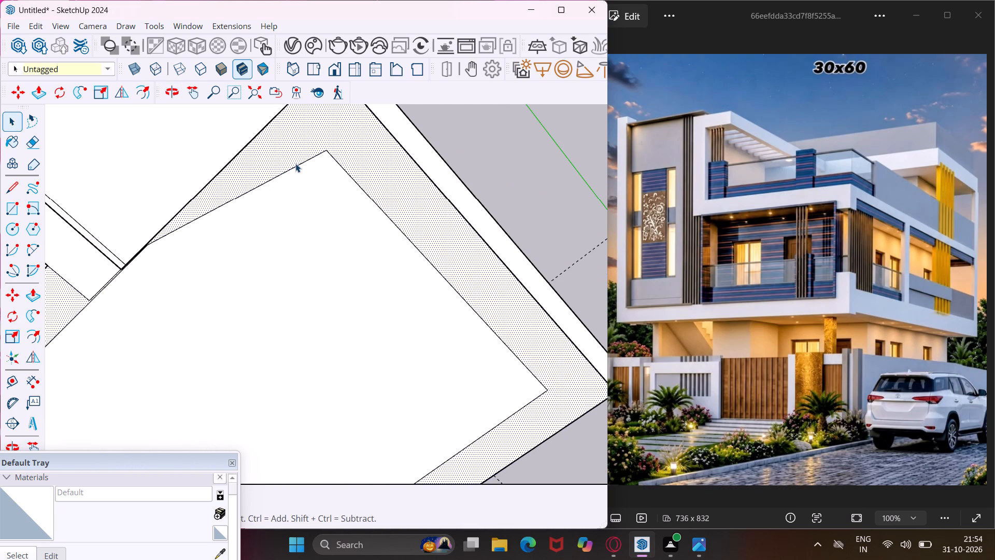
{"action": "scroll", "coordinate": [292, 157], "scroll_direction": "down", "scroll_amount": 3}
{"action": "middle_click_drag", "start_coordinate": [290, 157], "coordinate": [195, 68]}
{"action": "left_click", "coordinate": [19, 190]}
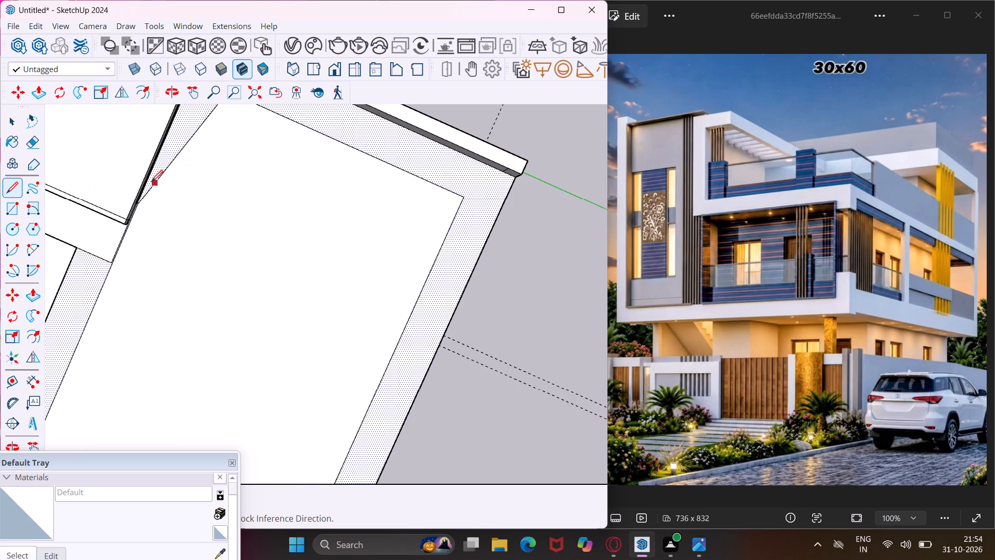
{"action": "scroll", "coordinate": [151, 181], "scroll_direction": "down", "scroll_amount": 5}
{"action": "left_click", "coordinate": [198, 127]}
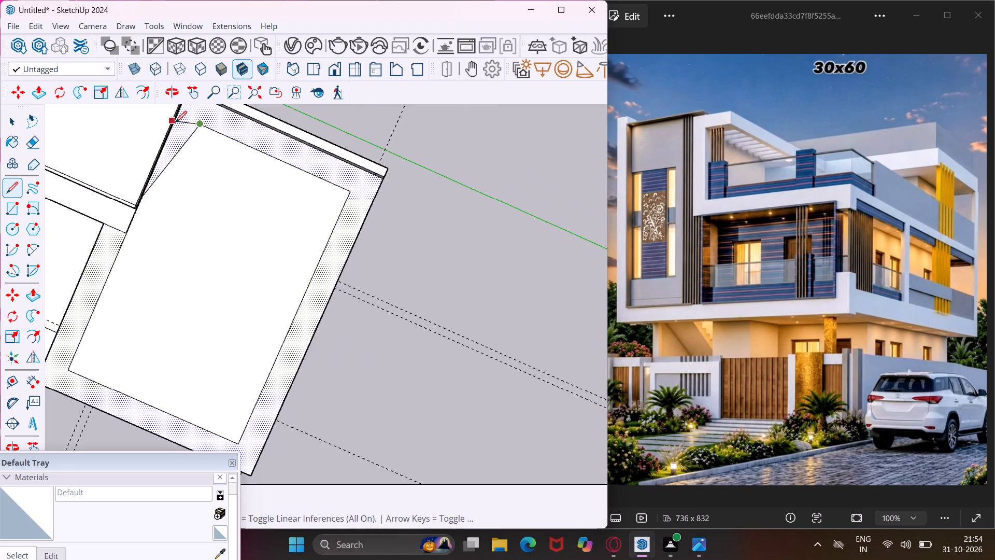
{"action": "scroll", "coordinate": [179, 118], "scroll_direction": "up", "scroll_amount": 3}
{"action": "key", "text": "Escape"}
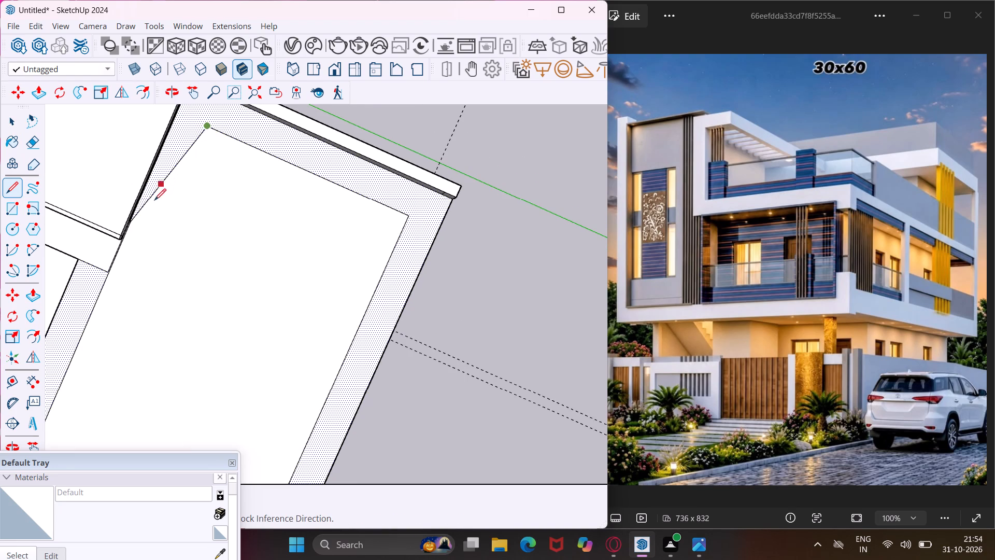
Draw two lines from the slanted inner edge's lower end, straight along the roof's side and square across to the offset outline's corner.
{"action": "scroll", "coordinate": [134, 217], "scroll_direction": "up", "scroll_amount": 7}
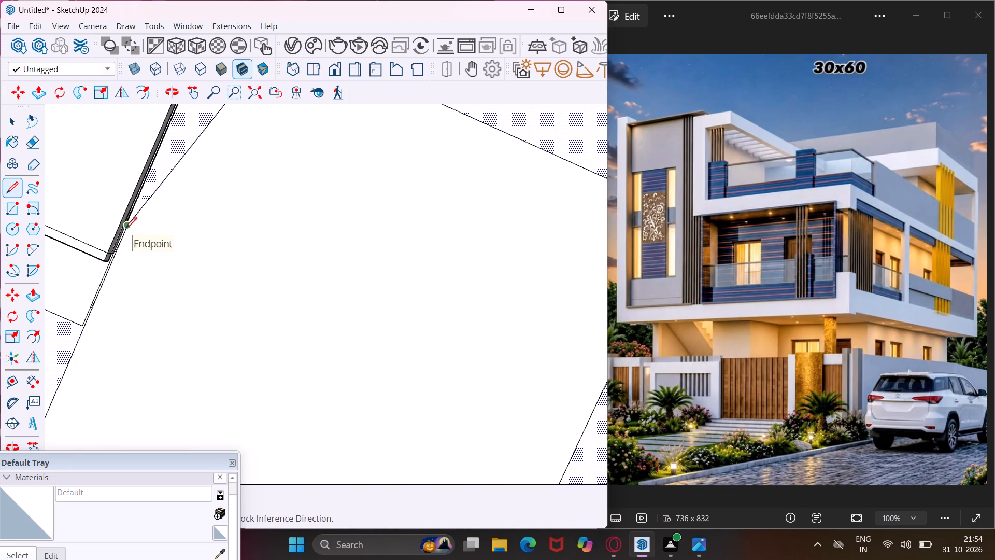
{"action": "left_click", "coordinate": [125, 228]}
{"action": "scroll", "coordinate": [166, 170], "scroll_direction": "down", "scroll_amount": 14}
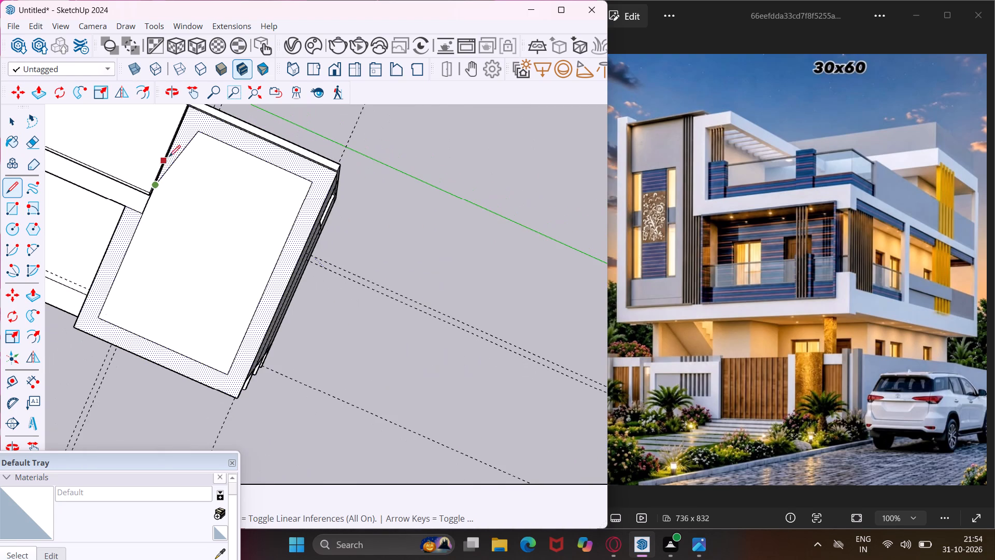
{"action": "scroll", "coordinate": [186, 126], "scroll_direction": "up", "scroll_amount": 8}
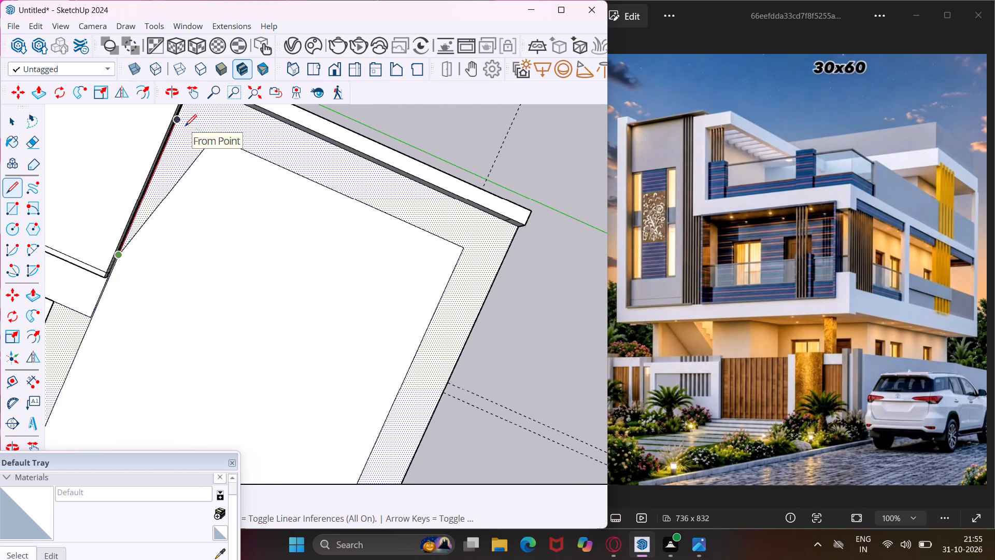
{"action": "middle_click_drag", "start_coordinate": [179, 136], "coordinate": [104, 98]}
{"action": "middle_click_drag", "start_coordinate": [146, 156], "coordinate": [141, 122]}
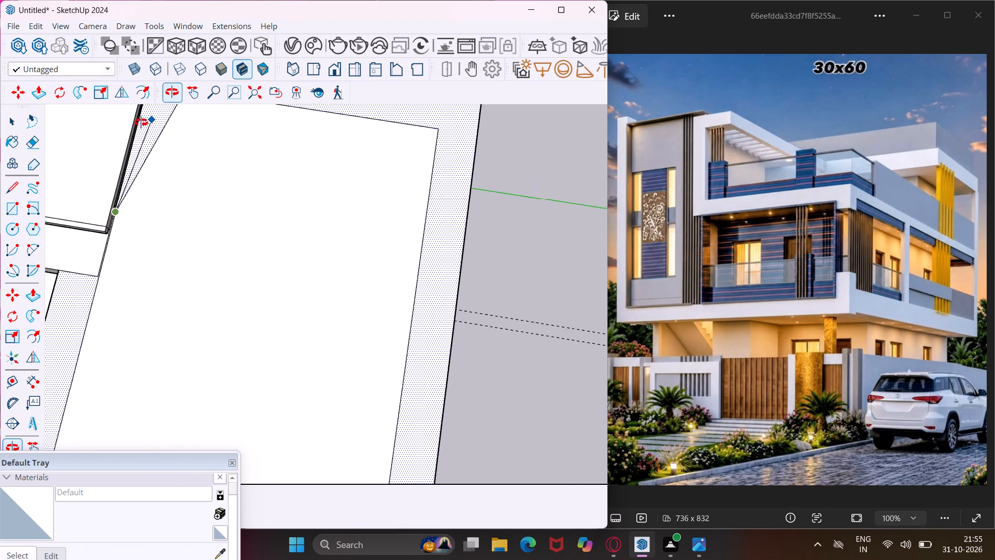
{"action": "middle_click_drag", "start_coordinate": [141, 122], "coordinate": [141, 118]}
{"action": "scroll", "coordinate": [141, 120], "scroll_direction": "down", "scroll_amount": 6}
{"action": "middle_click_drag", "start_coordinate": [142, 127], "coordinate": [313, 151]}
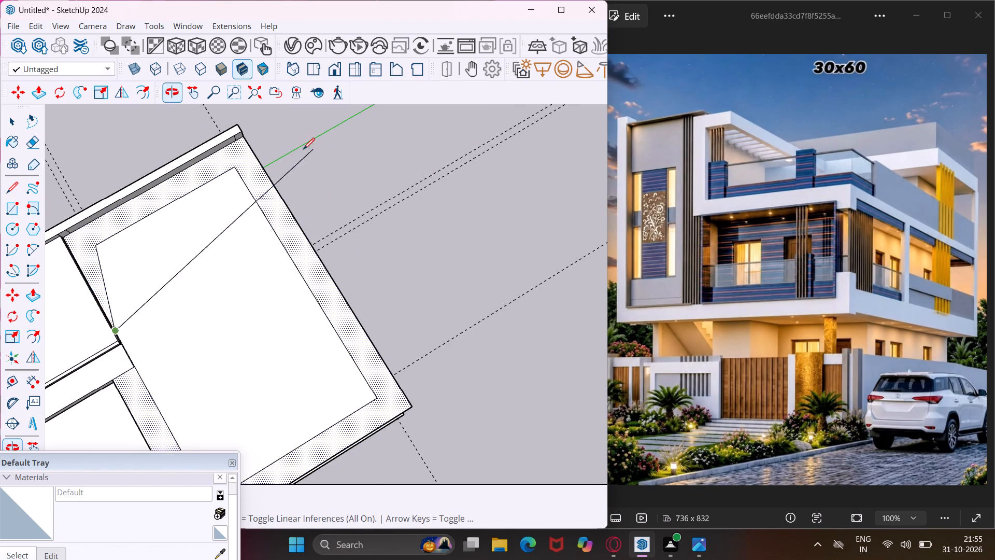
{"action": "scroll", "coordinate": [92, 254], "scroll_direction": "up", "scroll_amount": 9}
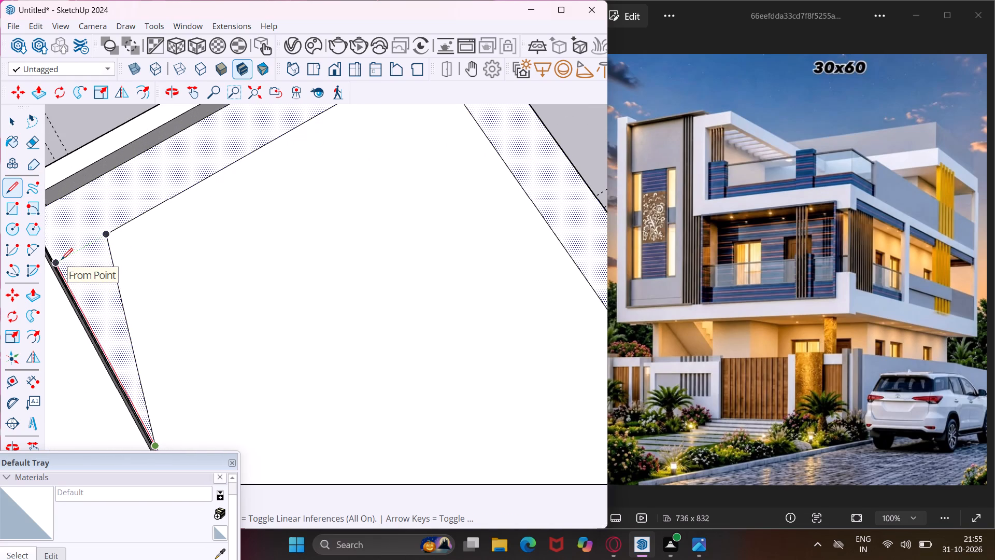
{"action": "left_click", "coordinate": [61, 260]}
{"action": "left_click", "coordinate": [59, 261]}
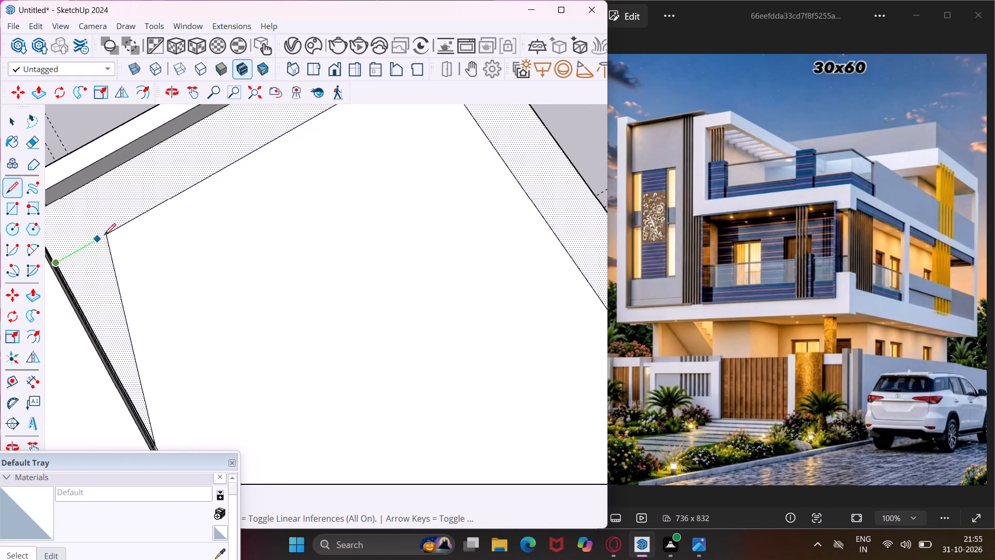
{"action": "left_click", "coordinate": [107, 233]}
{"action": "key", "text": "Escape"}
{"action": "key", "text": "space"}
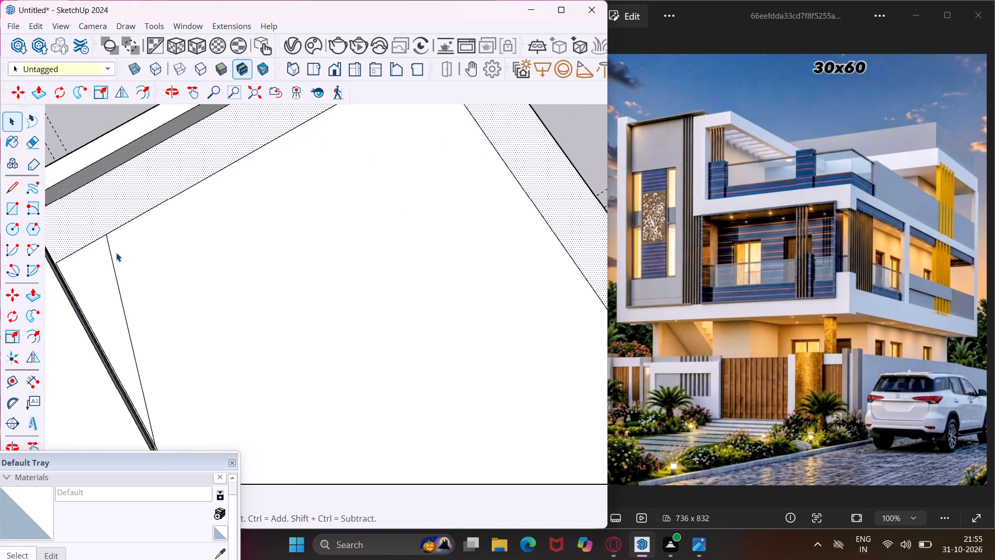
Erase the slanted inner edge on the rear block's roof to leave a squared offset outline.
{"action": "key", "text": "e"}
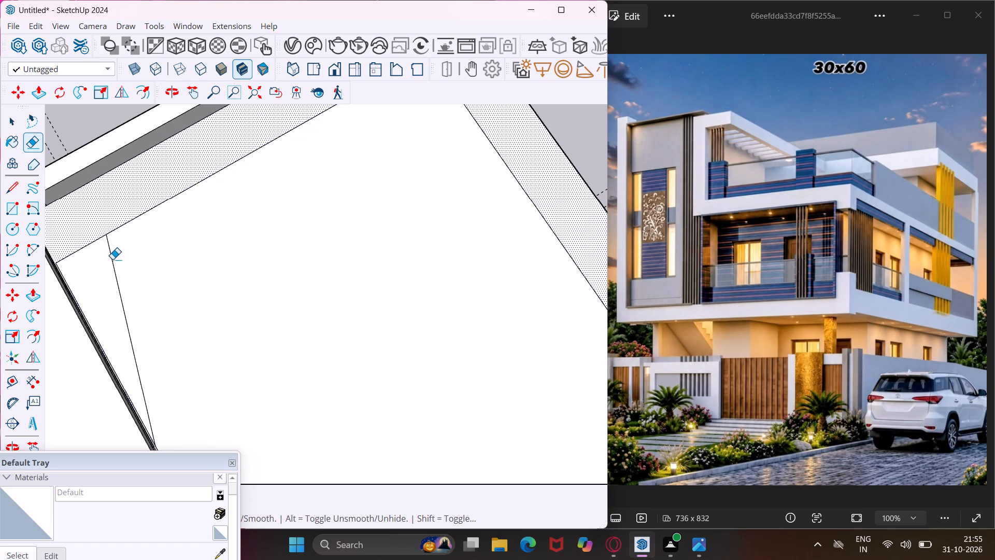
{"action": "left_click", "coordinate": [112, 259]}
{"action": "scroll", "coordinate": [183, 199], "scroll_direction": "down", "scroll_amount": 12}
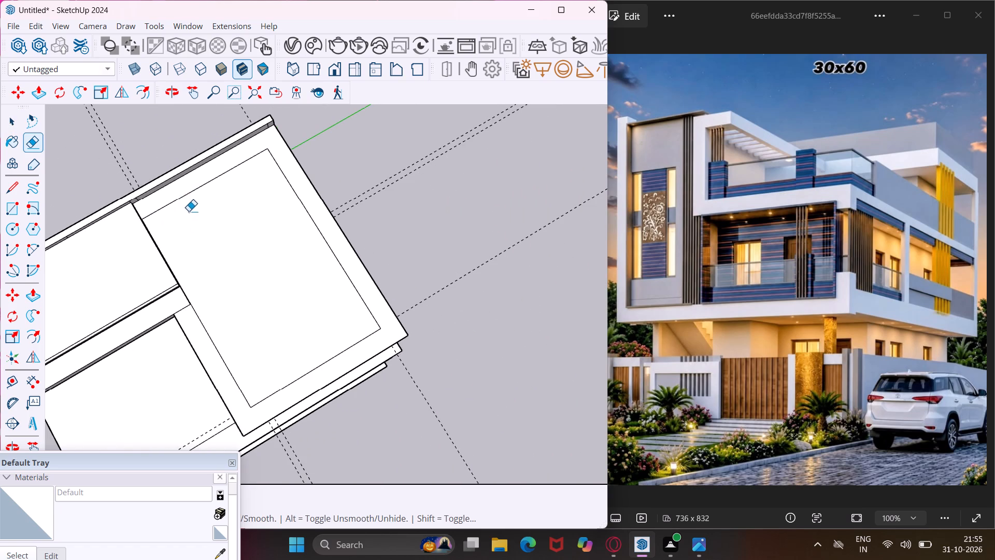
{"action": "key", "text": "Escape"}
{"action": "key", "text": "space"}
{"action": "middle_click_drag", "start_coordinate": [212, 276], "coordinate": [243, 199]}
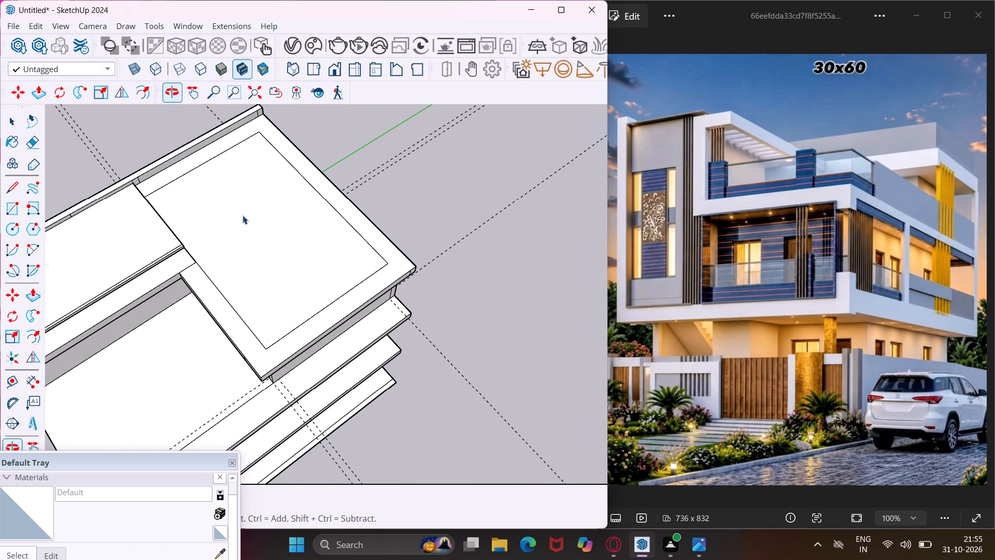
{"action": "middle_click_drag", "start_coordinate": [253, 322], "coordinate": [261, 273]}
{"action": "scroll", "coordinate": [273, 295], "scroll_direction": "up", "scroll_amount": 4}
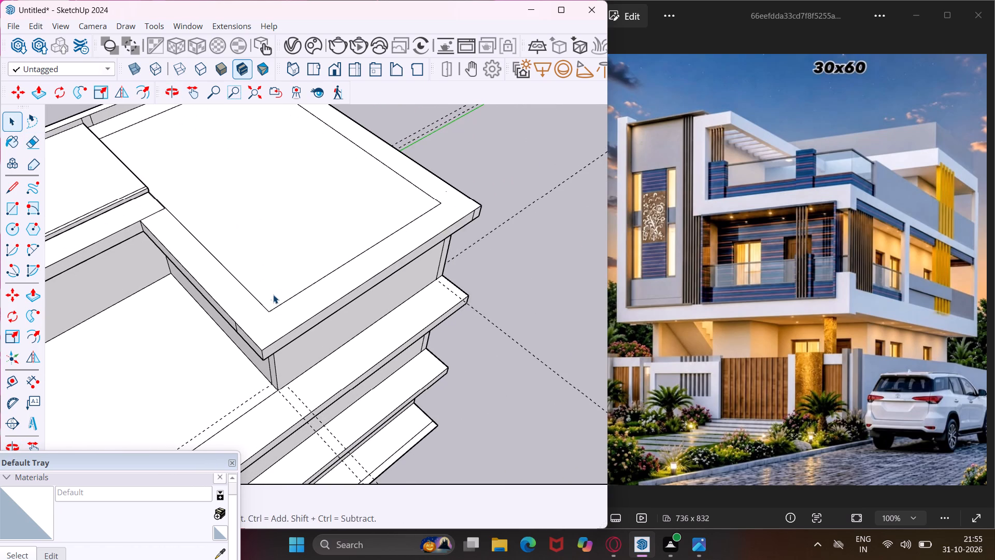
Offset the face inside the border on the rear block's roof slightly inward to outline a thin parapet wall band.
{"action": "left_click", "coordinate": [274, 288]}
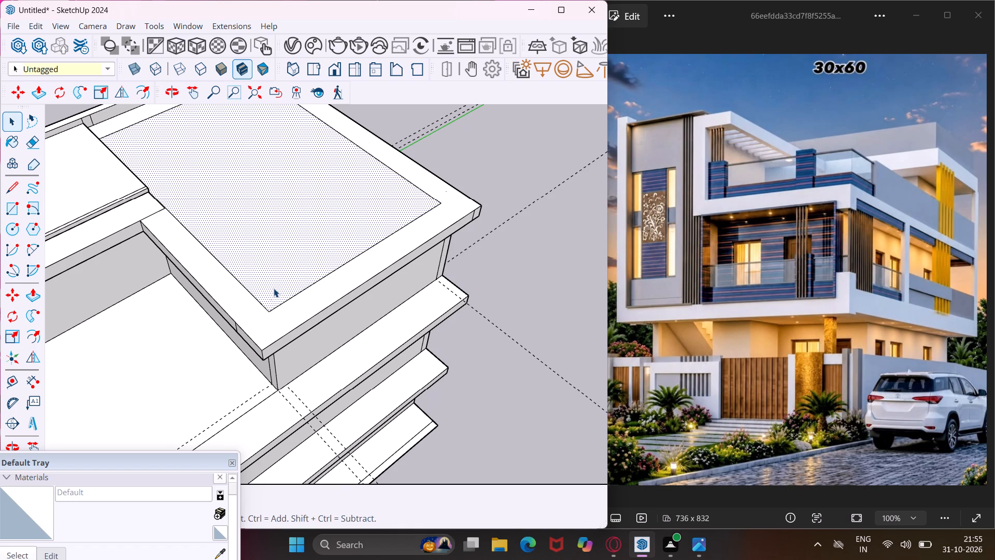
{"action": "left_click", "coordinate": [32, 334]}
{"action": "scroll", "coordinate": [243, 288], "scroll_direction": "up", "scroll_amount": 3}
{"action": "left_click", "coordinate": [246, 284]}
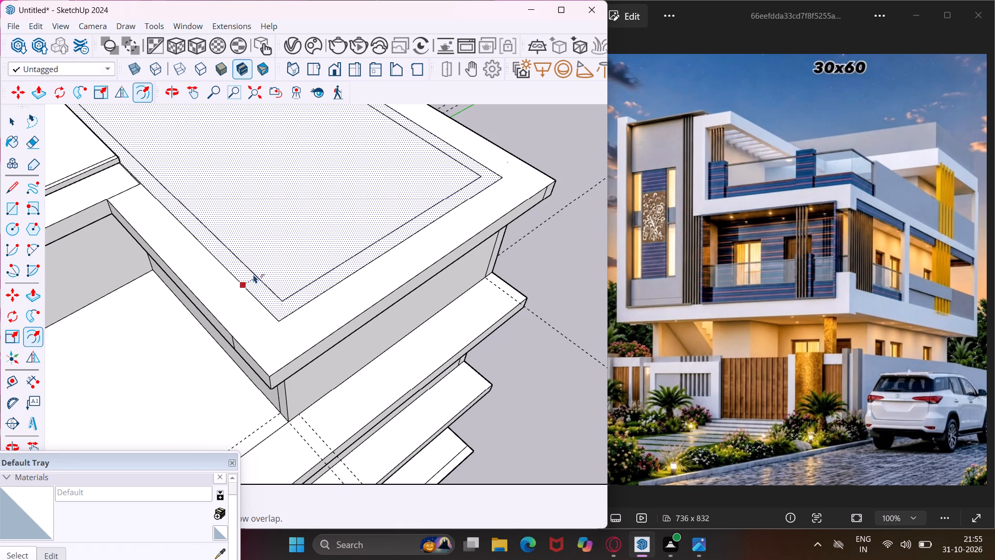
{"action": "left_click", "coordinate": [254, 273]}
{"action": "key", "text": "Escape"}
{"action": "key", "text": "space"}
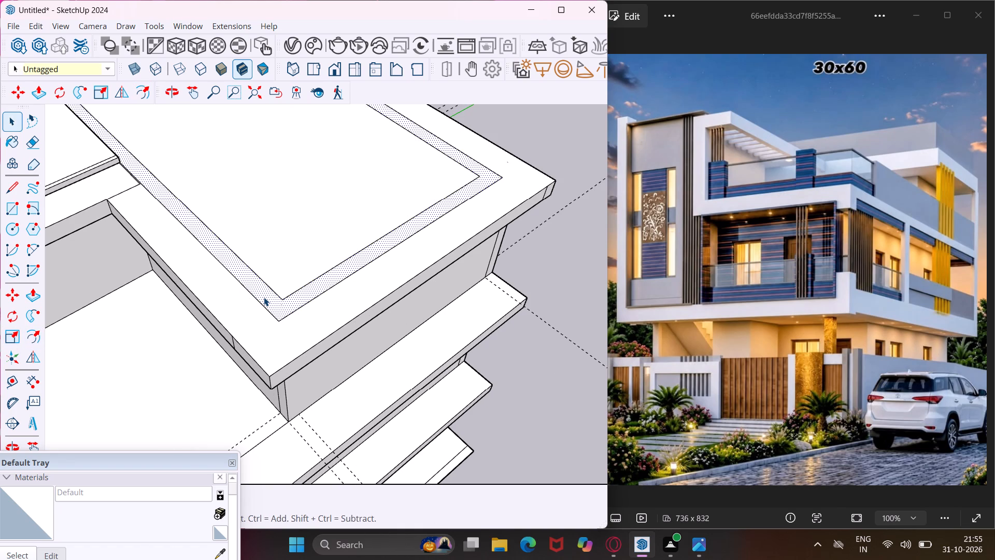
Extrude the thin band on the rear block's roof upward to form a parapet wall around it.
{"action": "left_click", "coordinate": [264, 297]}
{"action": "key", "text": "p"}
{"action": "left_click", "coordinate": [264, 297]}
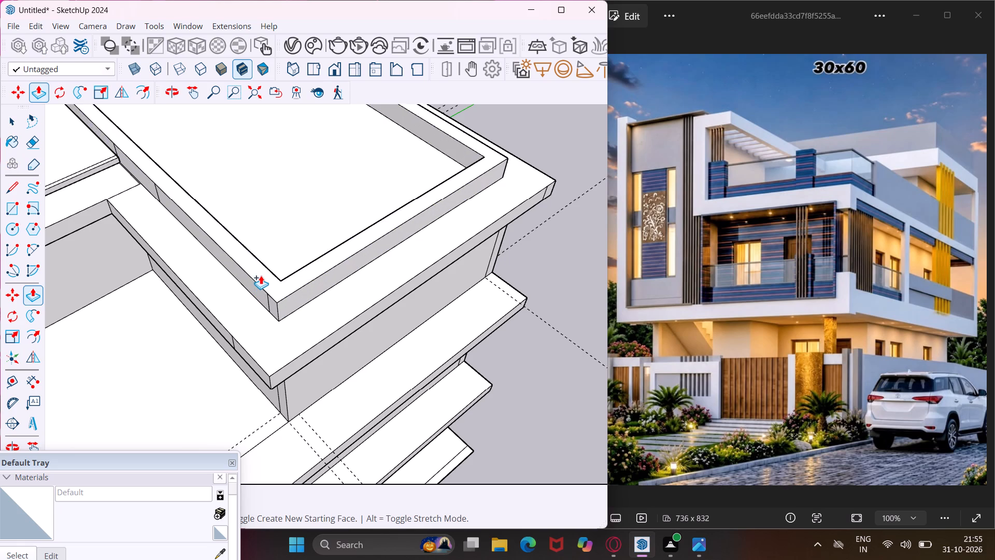
{"action": "left_click", "coordinate": [260, 247]}
{"action": "middle_click_drag", "start_coordinate": [260, 250], "coordinate": [325, 144]}
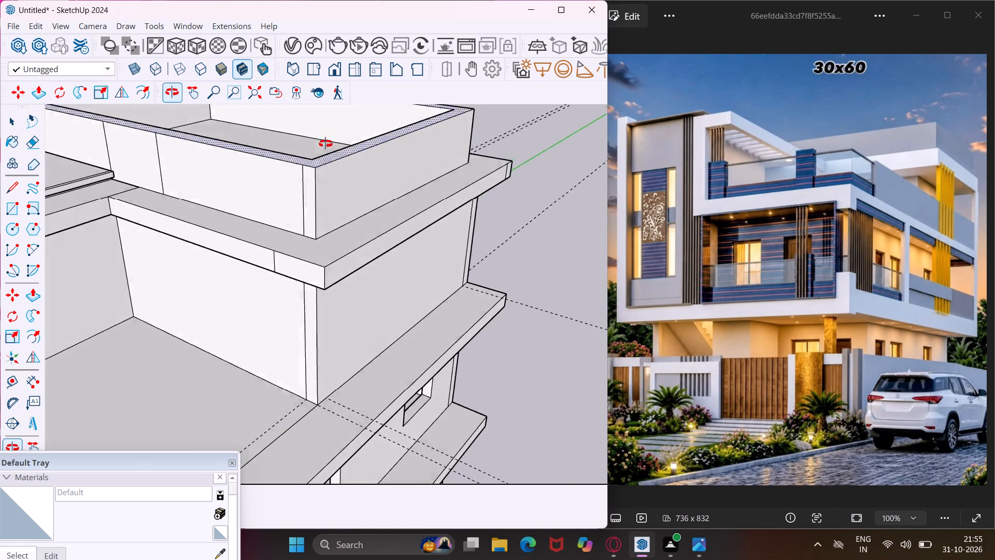
{"action": "middle_click_drag", "start_coordinate": [325, 144], "coordinate": [332, 136]}
{"action": "key", "text": "Escape"}
{"action": "key", "text": "space"}
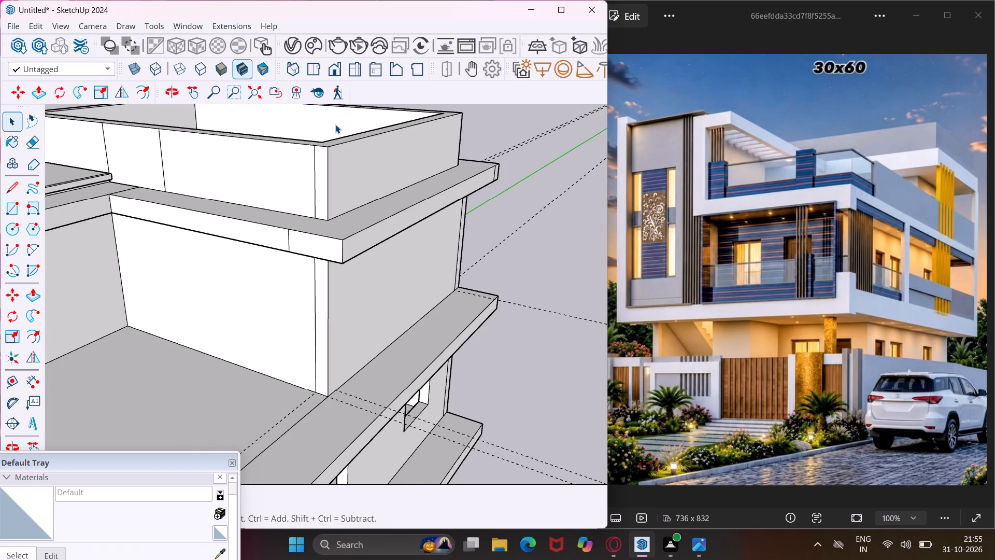
{"action": "scroll", "coordinate": [331, 130], "scroll_direction": "down", "scroll_amount": 2}
{"action": "scroll", "coordinate": [335, 183], "scroll_direction": "down", "scroll_amount": 1}
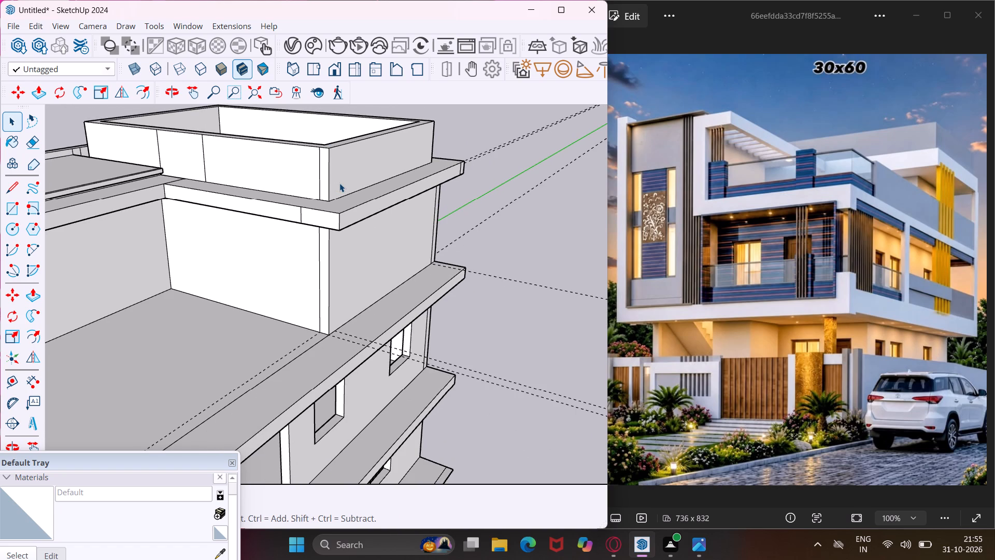
{"action": "key", "text": "Escape"}
{"action": "key", "text": "space"}
Pull the front face of the terrace-level slab beside the tower forward, in line with the projecting slab one floor below.
{"action": "scroll", "coordinate": [360, 207], "scroll_direction": "down", "scroll_amount": 4}
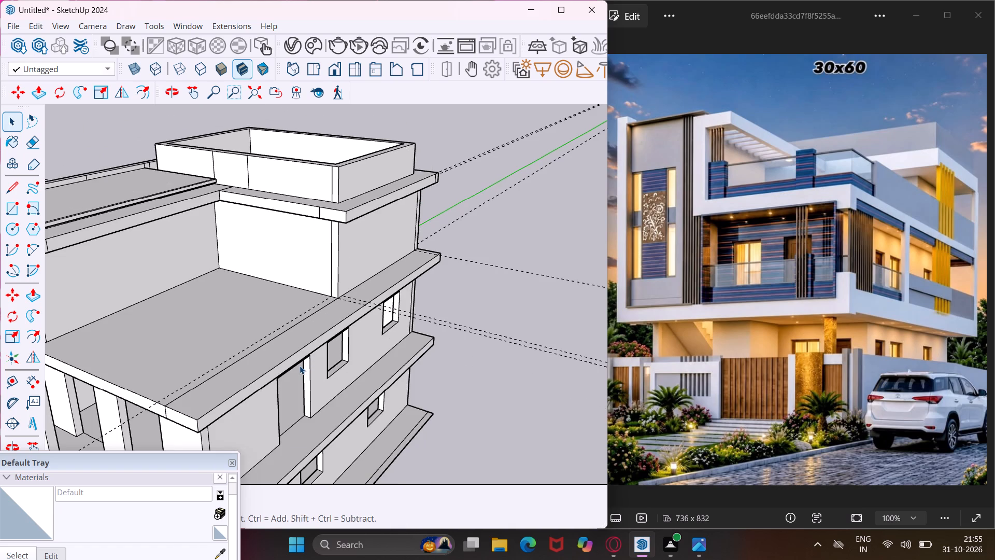
{"action": "middle_click_drag", "start_coordinate": [299, 363], "coordinate": [381, 305]}
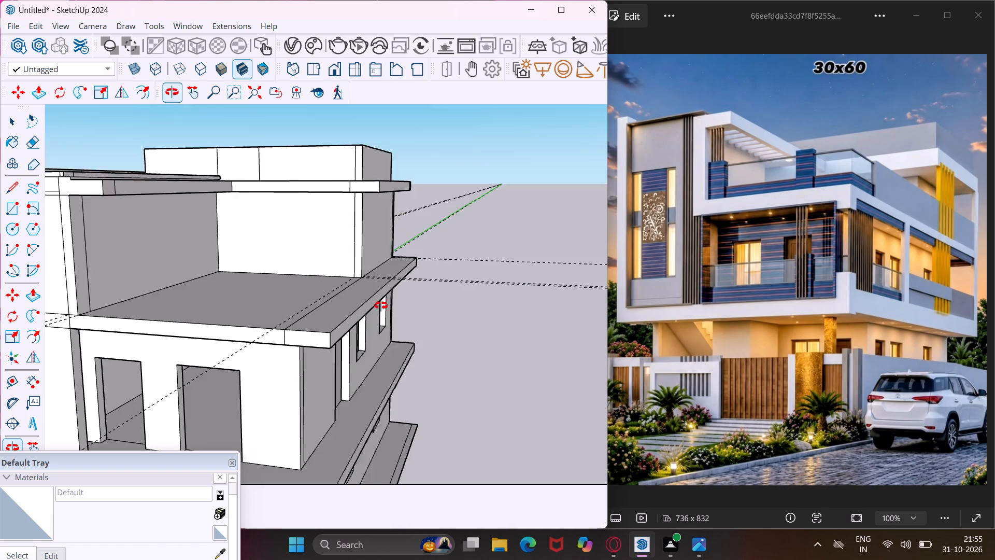
{"action": "middle_click_drag", "start_coordinate": [381, 305], "coordinate": [506, 281]}
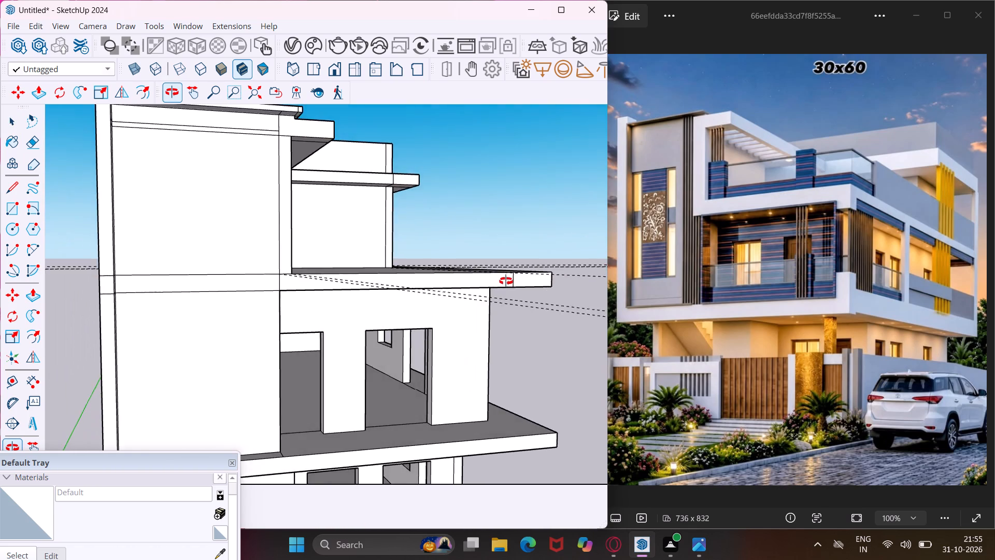
{"action": "middle_click_drag", "start_coordinate": [506, 281], "coordinate": [522, 291]}
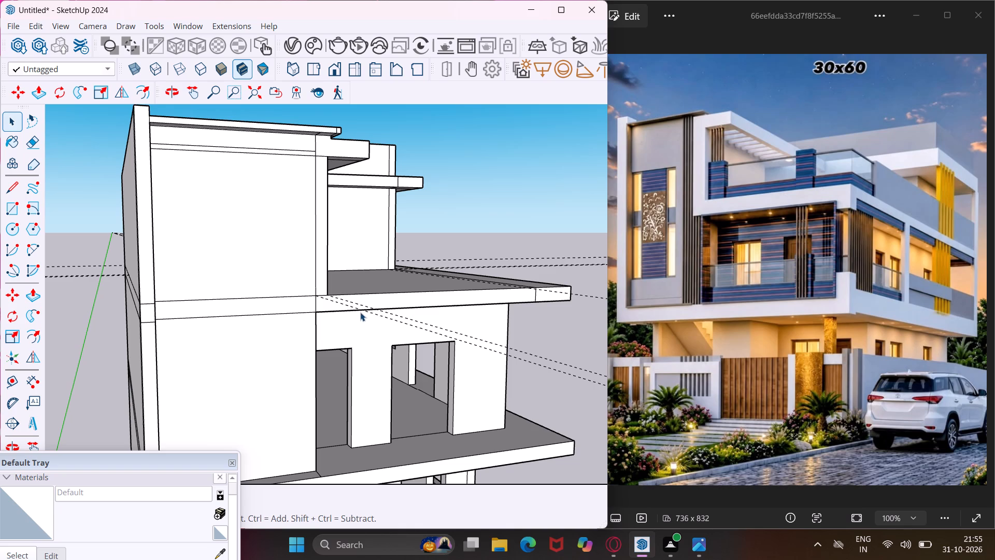
{"action": "middle_click_drag", "start_coordinate": [360, 312], "coordinate": [365, 294]}
{"action": "scroll", "coordinate": [333, 292], "scroll_direction": "up", "scroll_amount": 2}
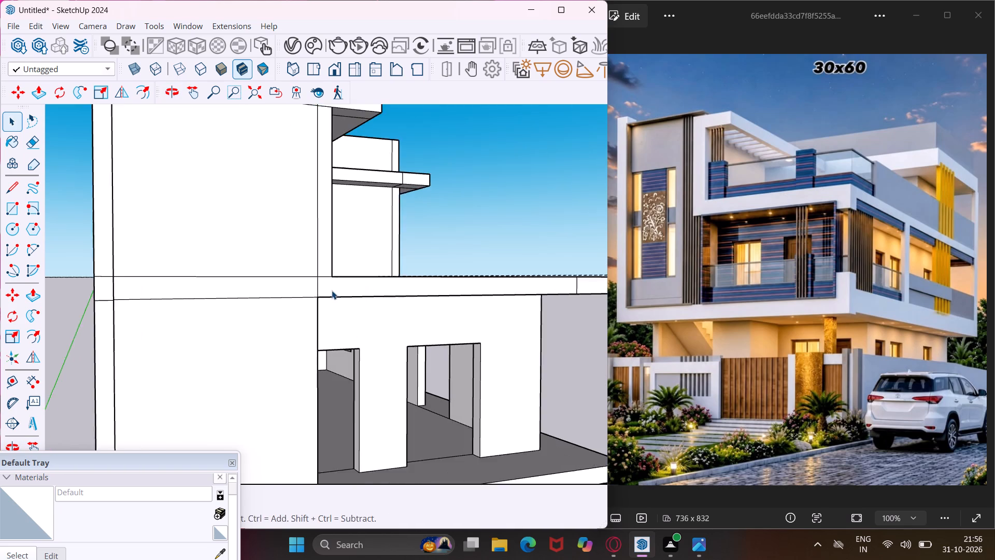
{"action": "scroll", "coordinate": [332, 290], "scroll_direction": "up", "scroll_amount": 1}
{"action": "left_click", "coordinate": [332, 290]}
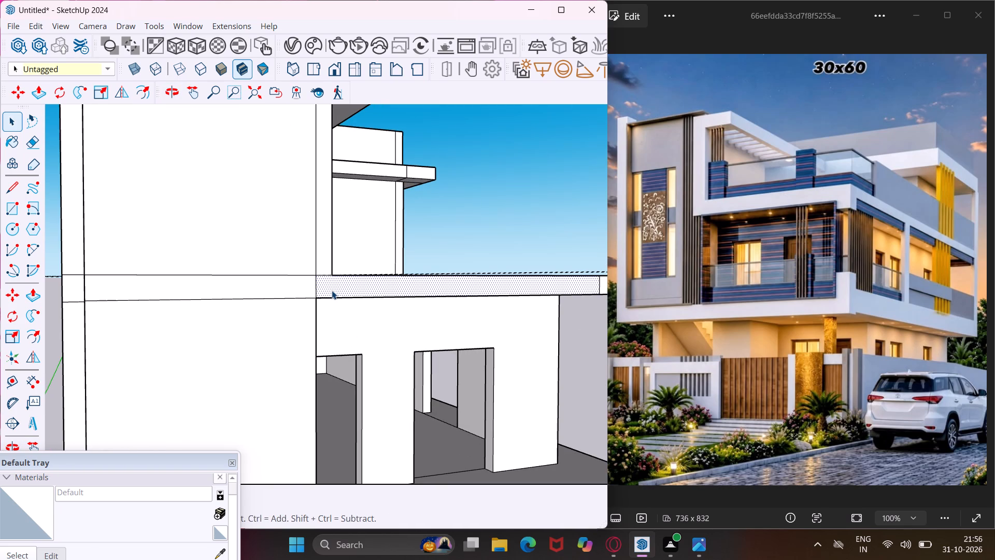
{"action": "key", "text": "p"}
{"action": "left_click", "coordinate": [332, 290]}
{"action": "scroll", "coordinate": [334, 291], "scroll_direction": "down", "scroll_amount": 6}
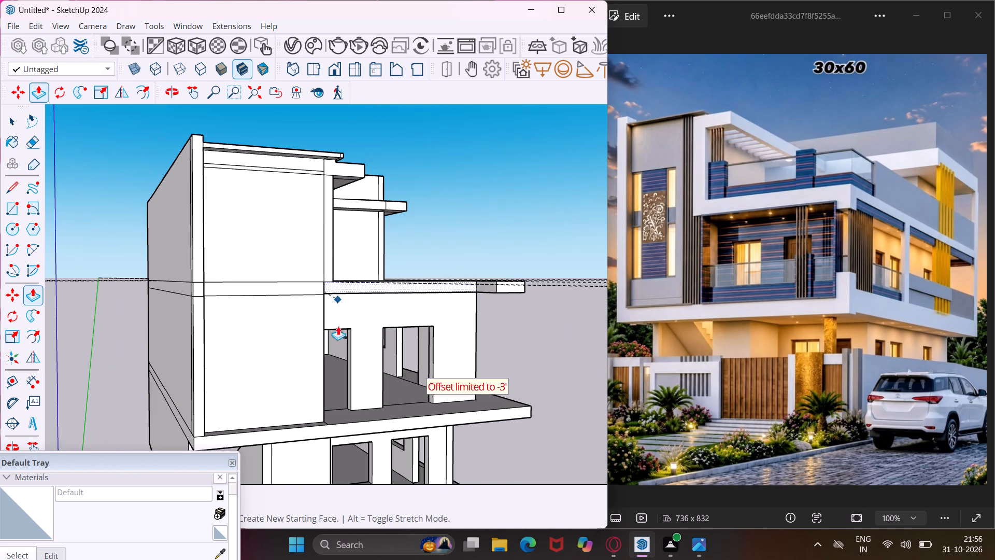
{"action": "left_click", "coordinate": [320, 425]}
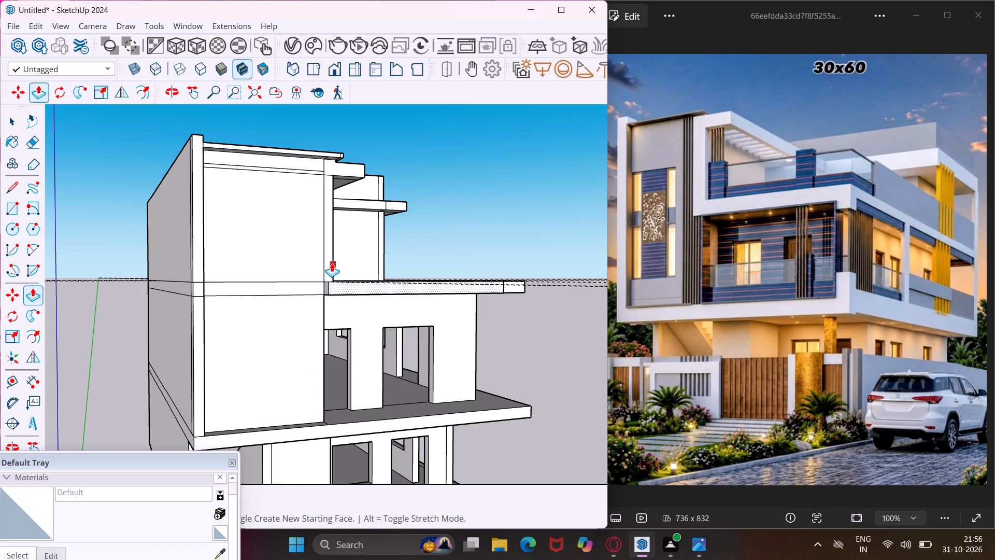
{"action": "key", "text": "Escape"}
Repeat the same forward extrusion on the narrow wall strip beside the tower and the roof beam face above it.
{"action": "scroll", "coordinate": [330, 261], "scroll_direction": "up", "scroll_amount": 4}
{"action": "double_click", "coordinate": [330, 261]}
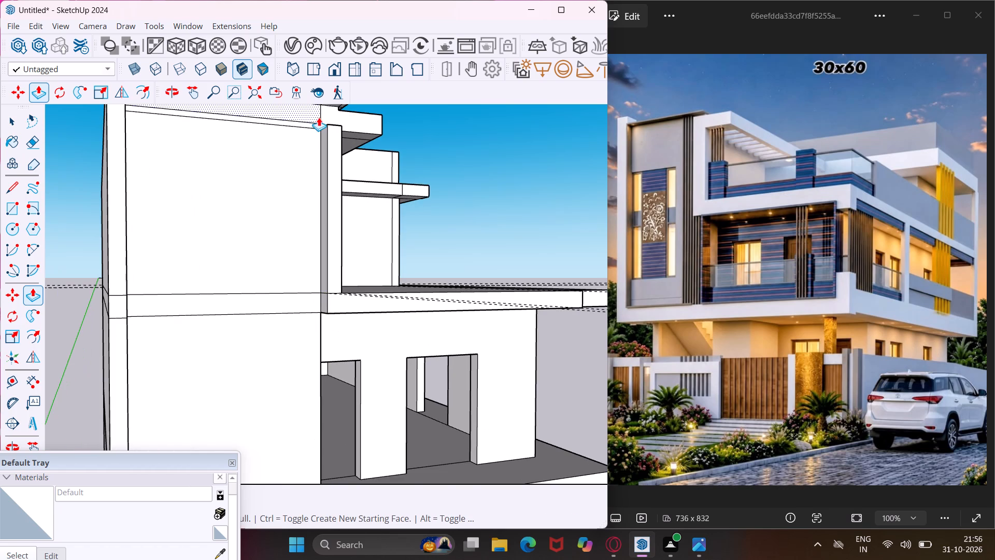
{"action": "scroll", "coordinate": [325, 113], "scroll_direction": "up", "scroll_amount": 4}
{"action": "double_click", "coordinate": [326, 113]}
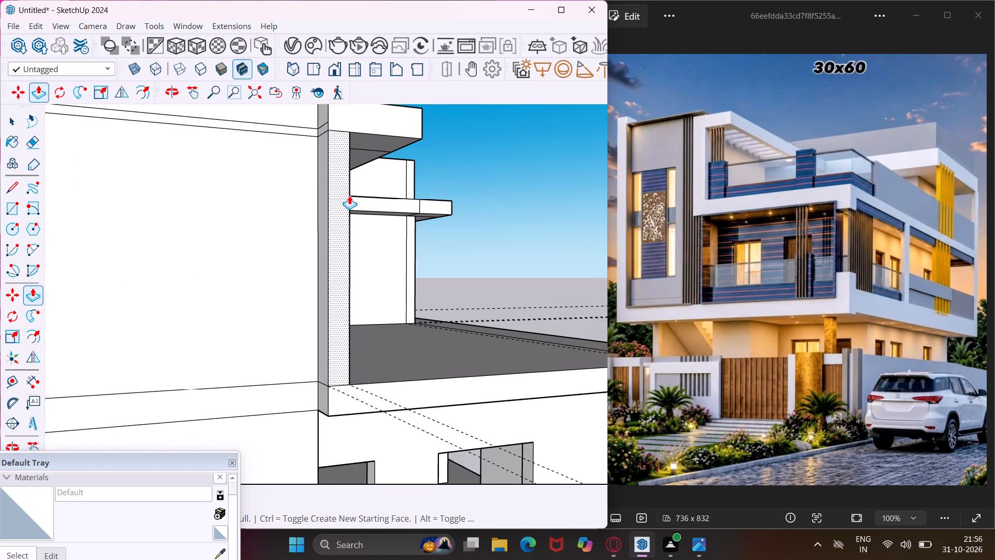
{"action": "middle_click_drag", "start_coordinate": [349, 195], "coordinate": [253, 288]}
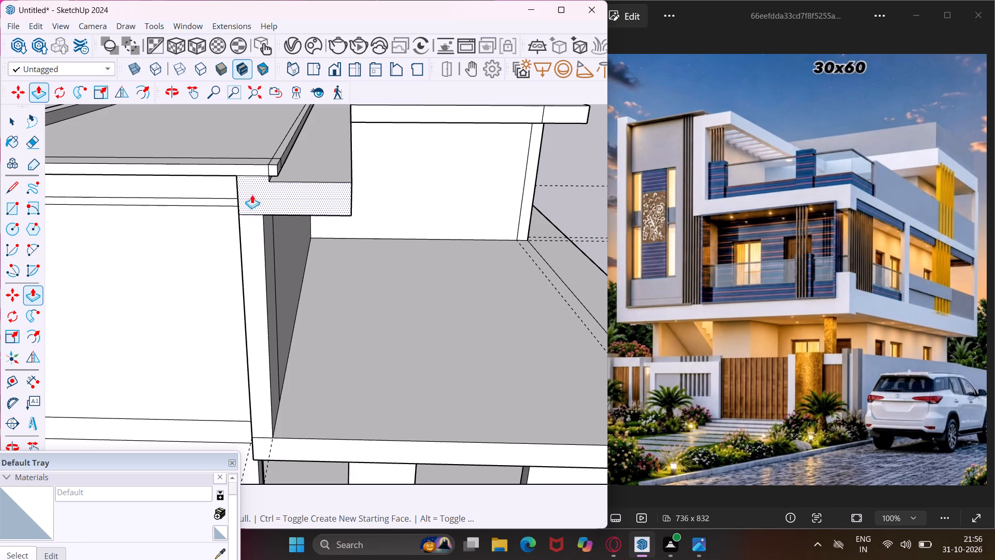
{"action": "key", "text": "Escape"}
{"action": "key", "text": "space"}
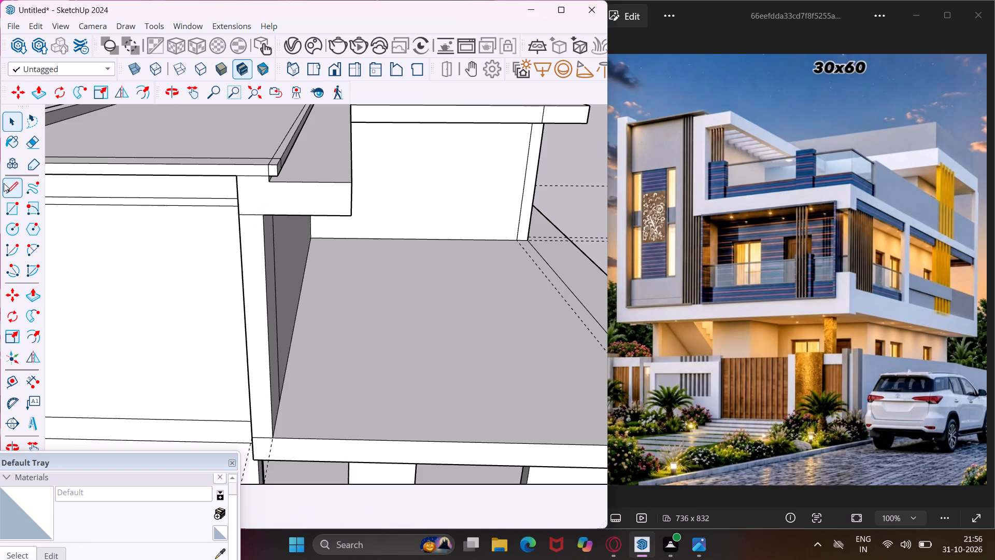
Draw a line across the roof beam's front, level with its top edge, to split off the small face under the tower slab.
{"action": "left_click", "coordinate": [7, 189]}
{"action": "scroll", "coordinate": [235, 181], "scroll_direction": "up", "scroll_amount": 4}
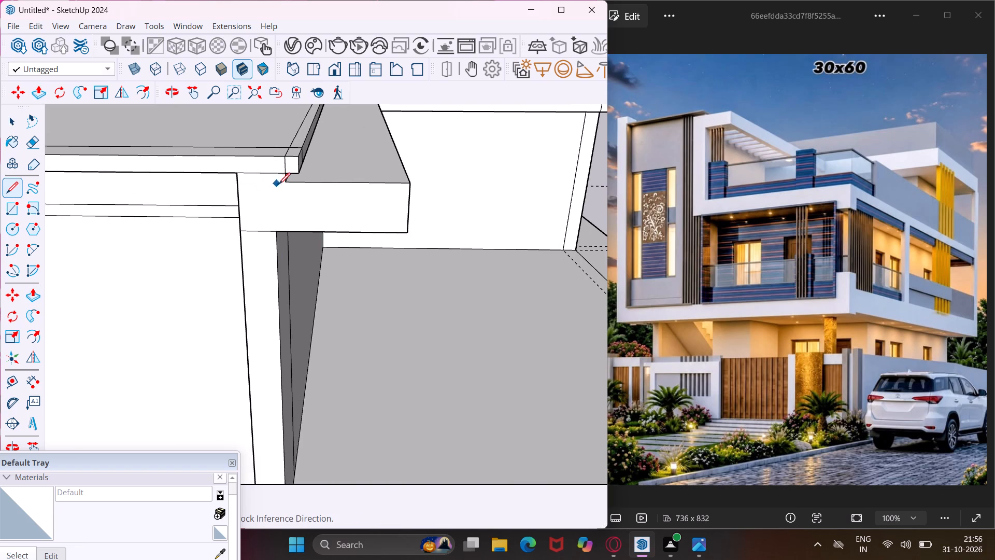
{"action": "left_click", "coordinate": [287, 183]}
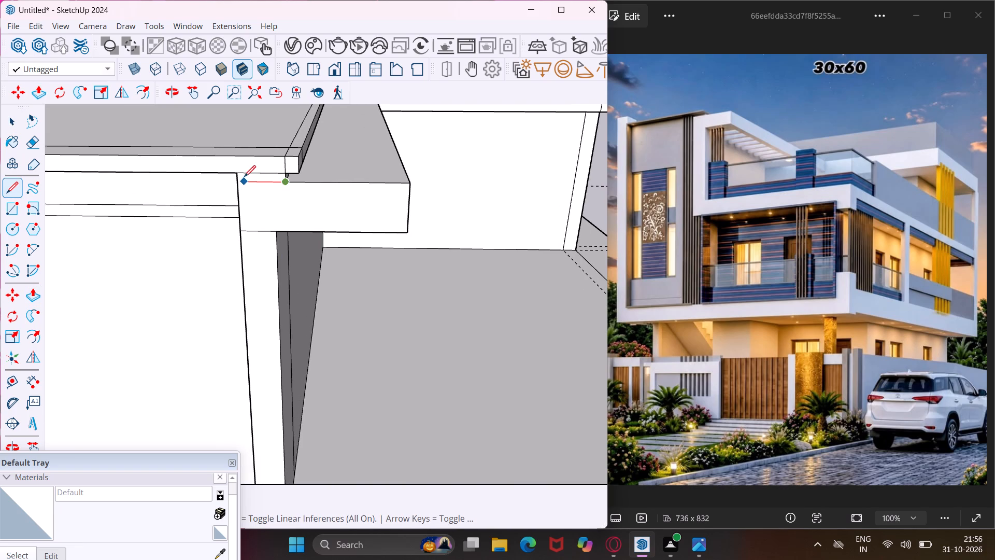
{"action": "left_click", "coordinate": [240, 181]}
{"action": "key", "text": "Escape"}
{"action": "key", "text": "space"}
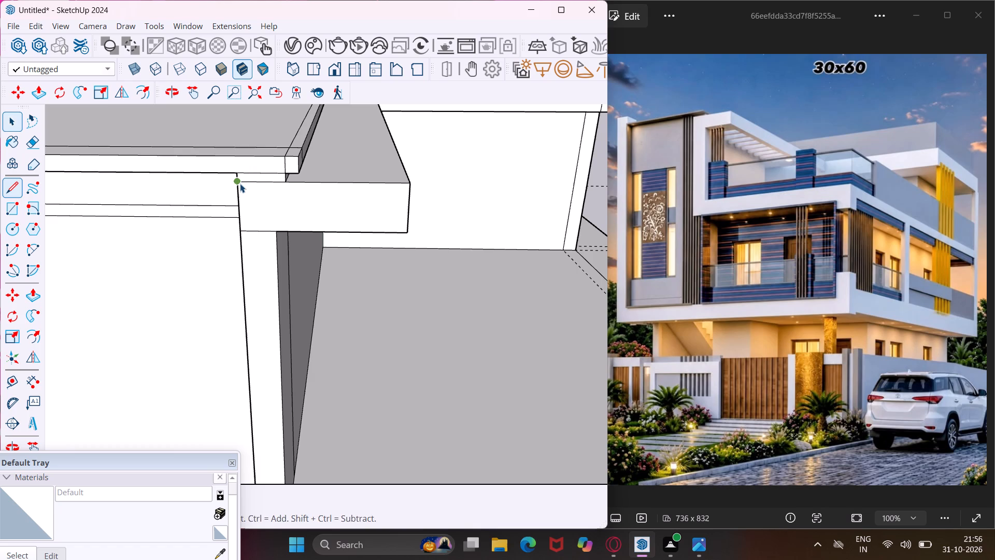
Push the small face between the roof beam and the tower's top slab back to the tower wall plane.
{"action": "middle_click_drag", "start_coordinate": [240, 184], "coordinate": [305, 158]}
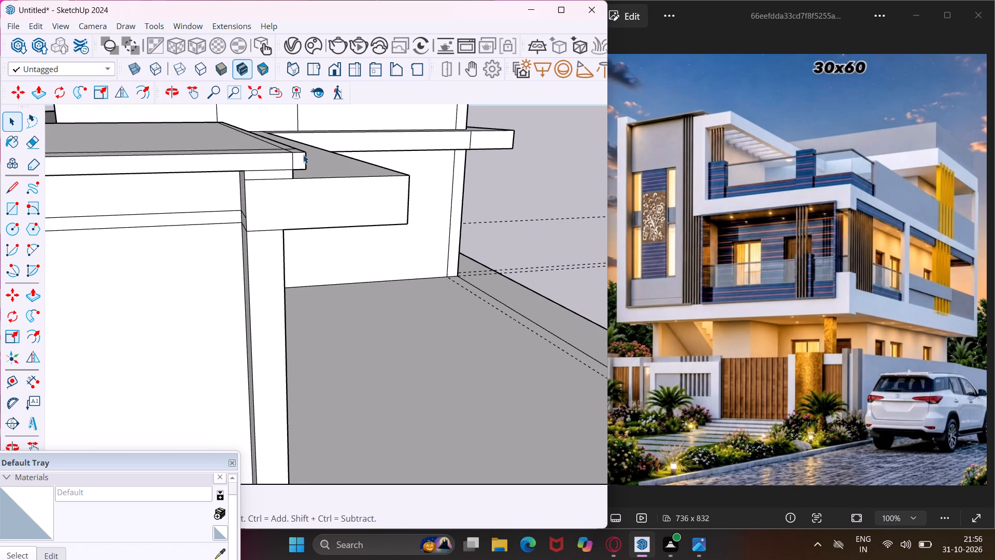
{"action": "scroll", "coordinate": [302, 154], "scroll_direction": "up", "scroll_amount": 7}
{"action": "left_click", "coordinate": [251, 189]}
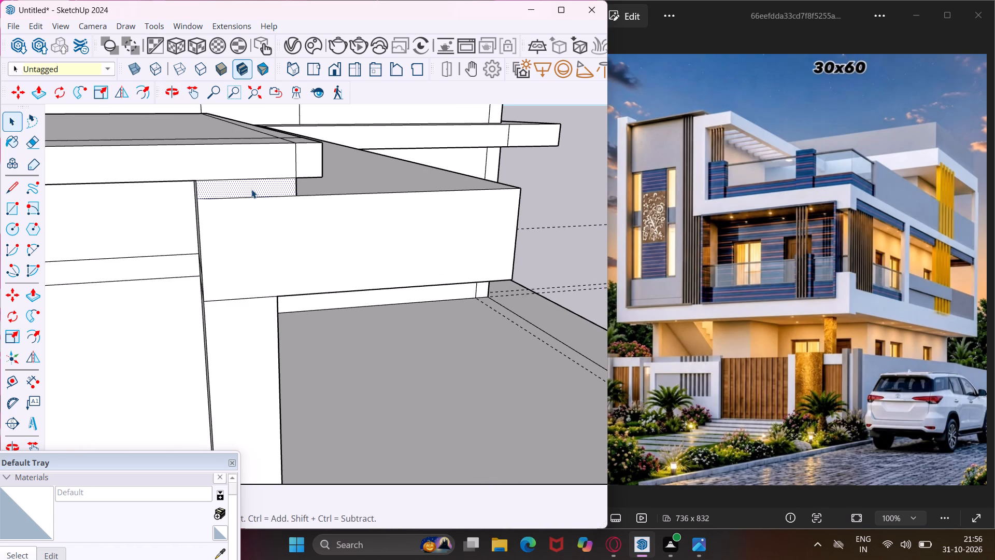
{"action": "key", "text": "p"}
{"action": "left_click", "coordinate": [251, 189]}
{"action": "left_click", "coordinate": [160, 214]}
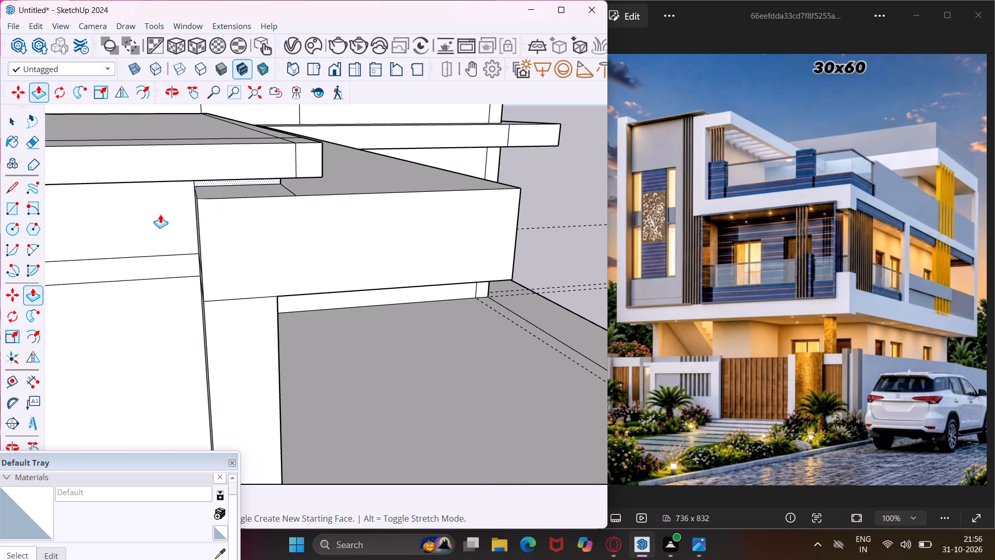
{"action": "middle_click_drag", "start_coordinate": [161, 222], "coordinate": [129, 193]}
{"action": "key", "text": "Escape"}
{"action": "key", "text": "space"}
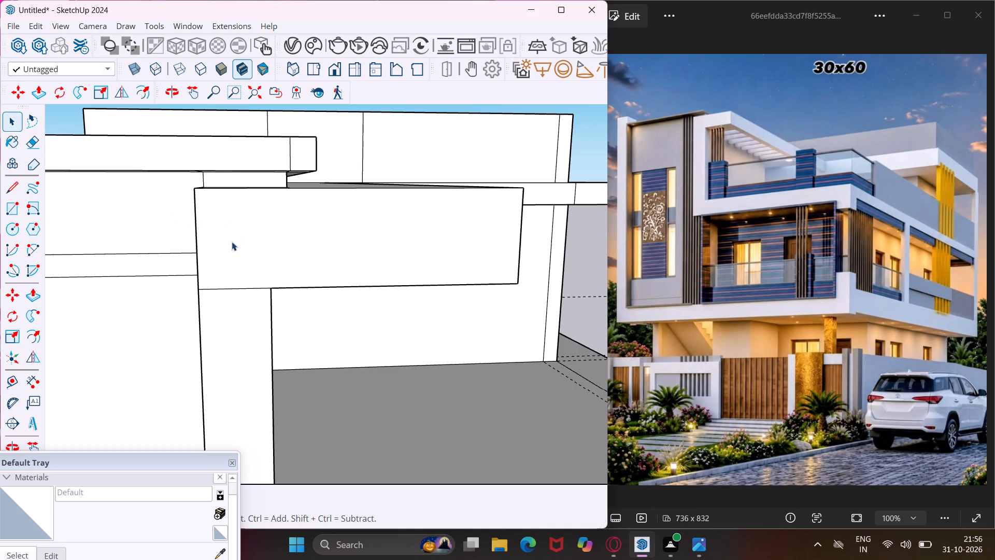
Pull the recessed outer end of the terrace slab forward, flush with the slab's main front face.
{"action": "scroll", "coordinate": [200, 268], "scroll_direction": "down", "scroll_amount": 6}
{"action": "scroll", "coordinate": [221, 222], "scroll_direction": "down", "scroll_amount": 13}
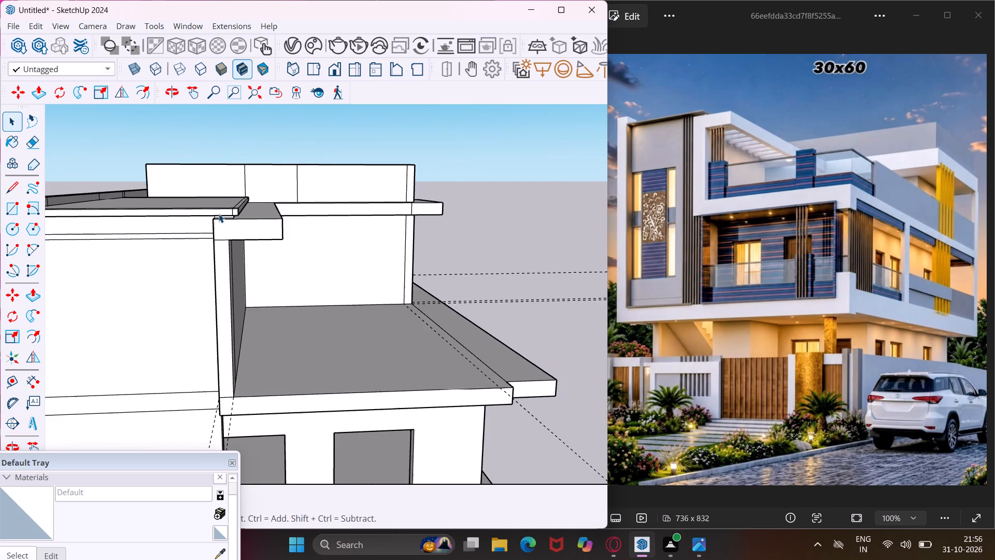
{"action": "scroll", "coordinate": [219, 214], "scroll_direction": "down", "scroll_amount": 4}
{"action": "scroll", "coordinate": [405, 315], "scroll_direction": "up", "scroll_amount": 8}
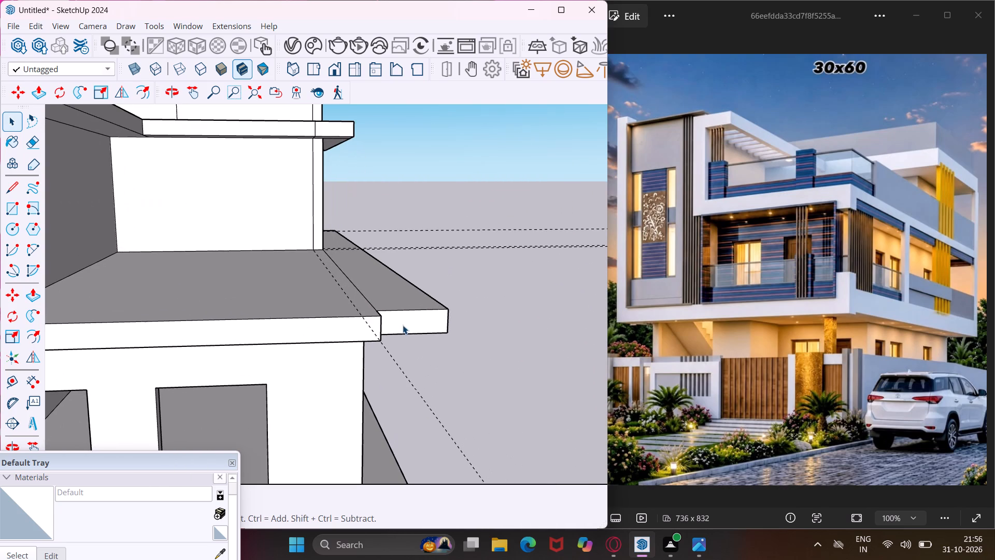
{"action": "left_click", "coordinate": [403, 325]}
{"action": "key", "text": "p"}
{"action": "left_click", "coordinate": [403, 325]}
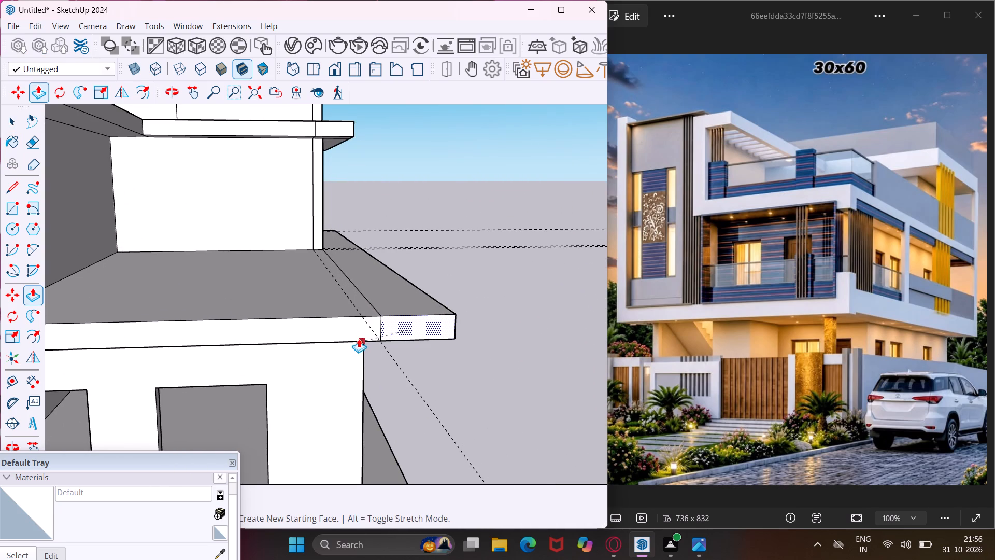
{"action": "left_click", "coordinate": [354, 339]}
{"action": "key", "text": "Escape"}
{"action": "key", "text": "space"}
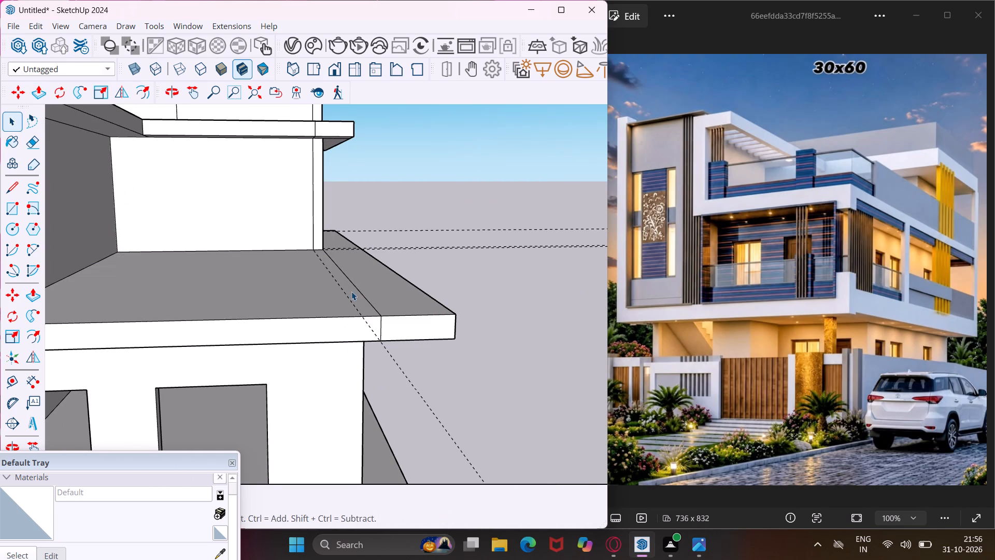
Erase the seam line on the terrace slab's top surface between the main slab and its outer side strip.
{"action": "middle_click_drag", "start_coordinate": [353, 291], "coordinate": [362, 360]}
{"action": "key", "text": "e"}
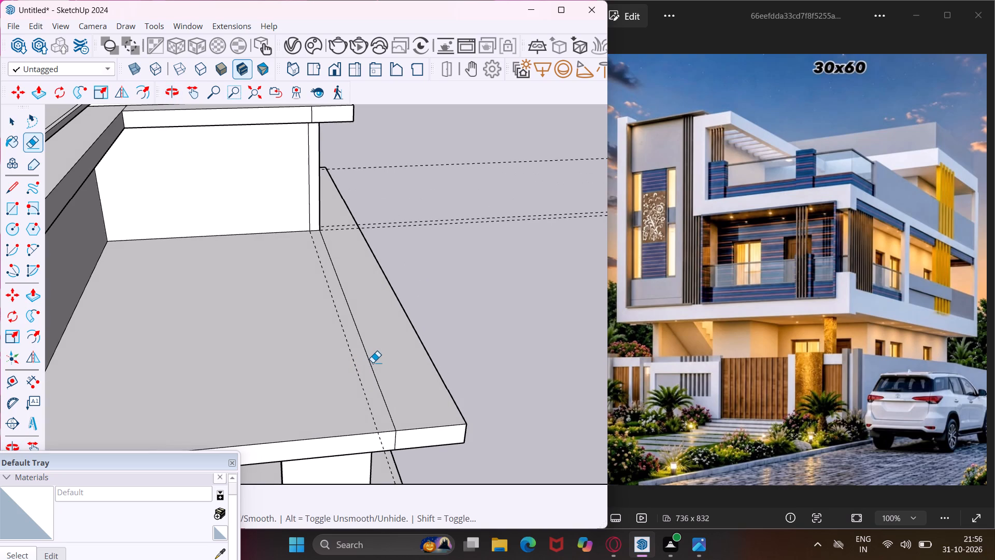
{"action": "left_click", "coordinate": [373, 362]}
{"action": "left_click", "coordinate": [372, 364]}
{"action": "middle_click_drag", "start_coordinate": [379, 377], "coordinate": [381, 270]}
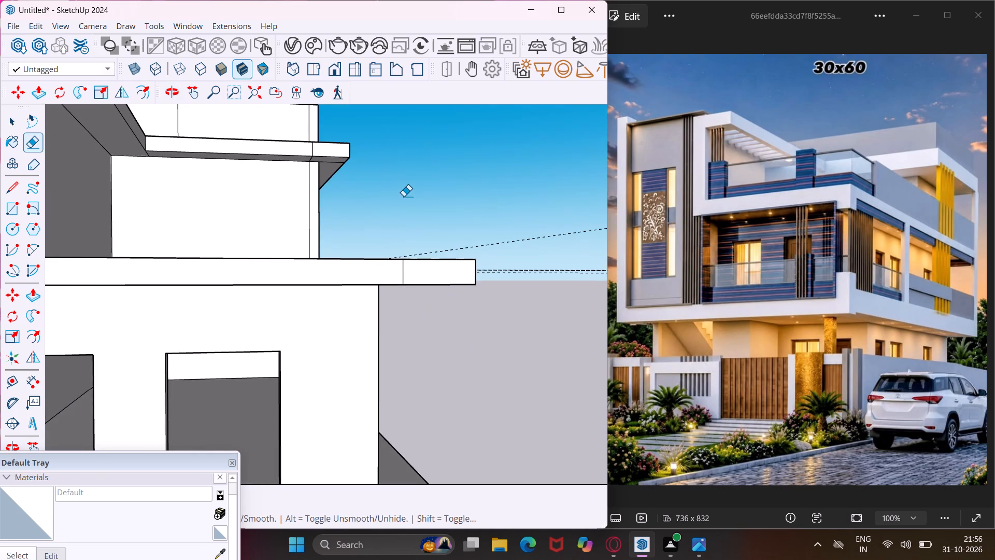
{"action": "scroll", "coordinate": [404, 196], "scroll_direction": "down", "scroll_amount": 10}
{"action": "key", "text": "Escape"}
{"action": "key", "text": "space"}
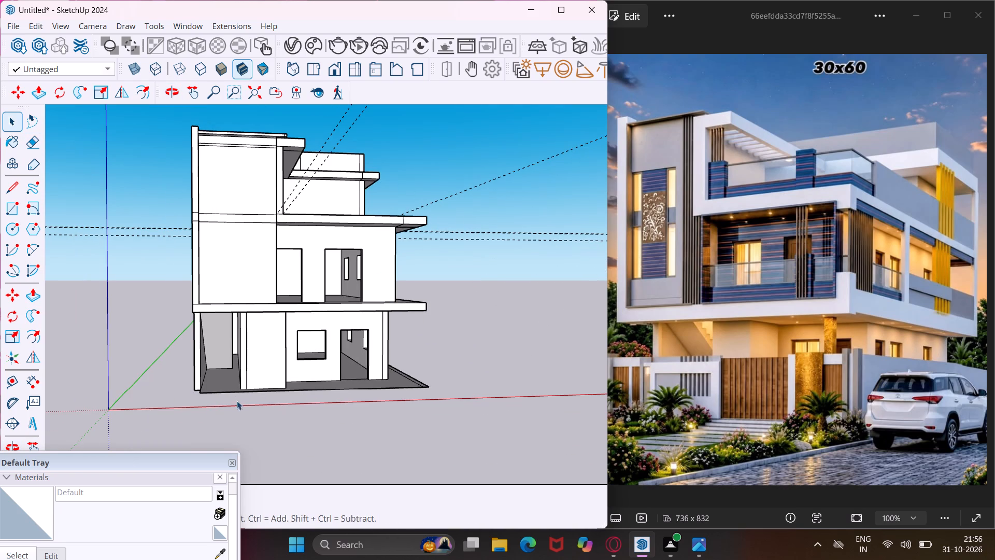
Delete all construction guides from the model.
{"action": "middle_click_drag", "start_coordinate": [365, 401], "coordinate": [105, 398]}
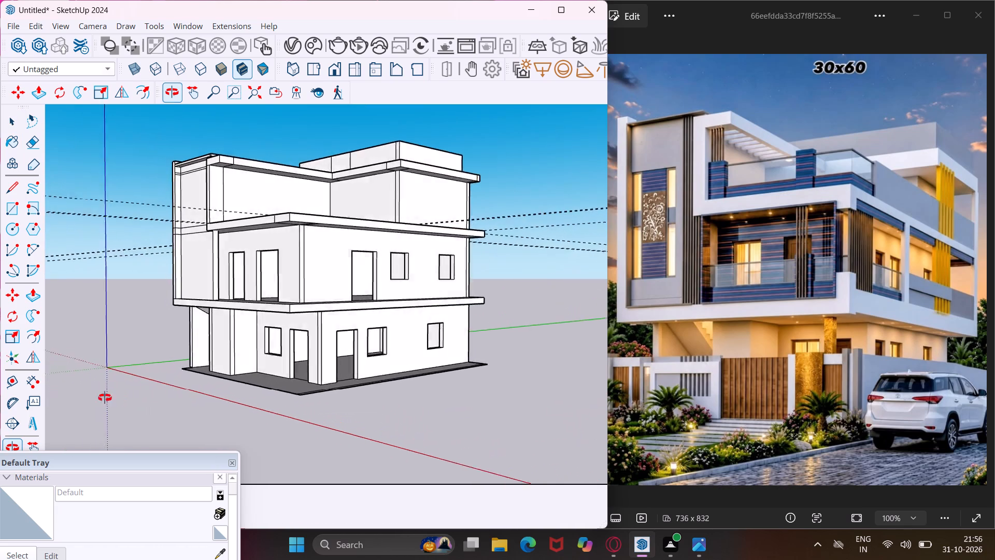
{"action": "middle_click_drag", "start_coordinate": [105, 398], "coordinate": [0, 376]}
{"action": "middle_click_drag", "start_coordinate": [376, 423], "coordinate": [350, 404]}
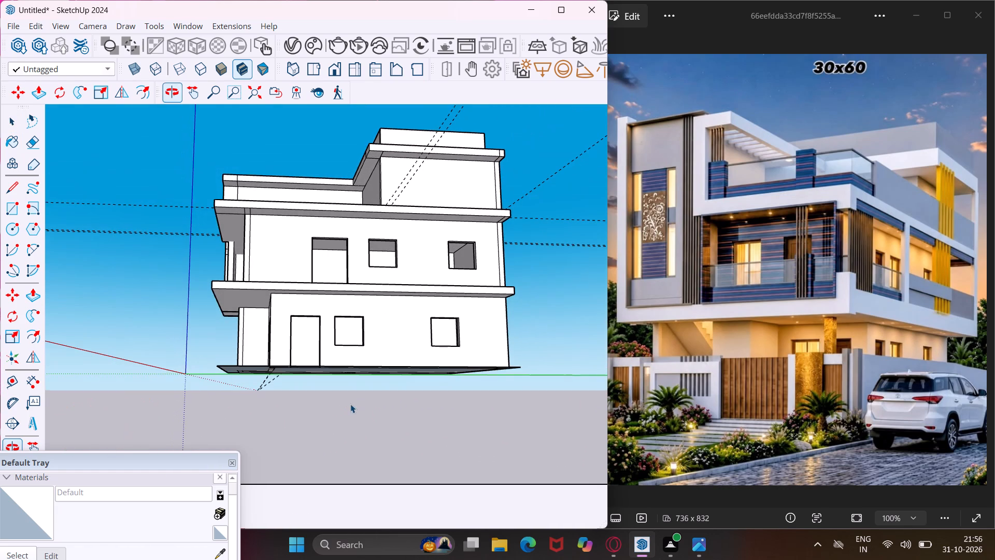
{"action": "left_click", "coordinate": [35, 26]}
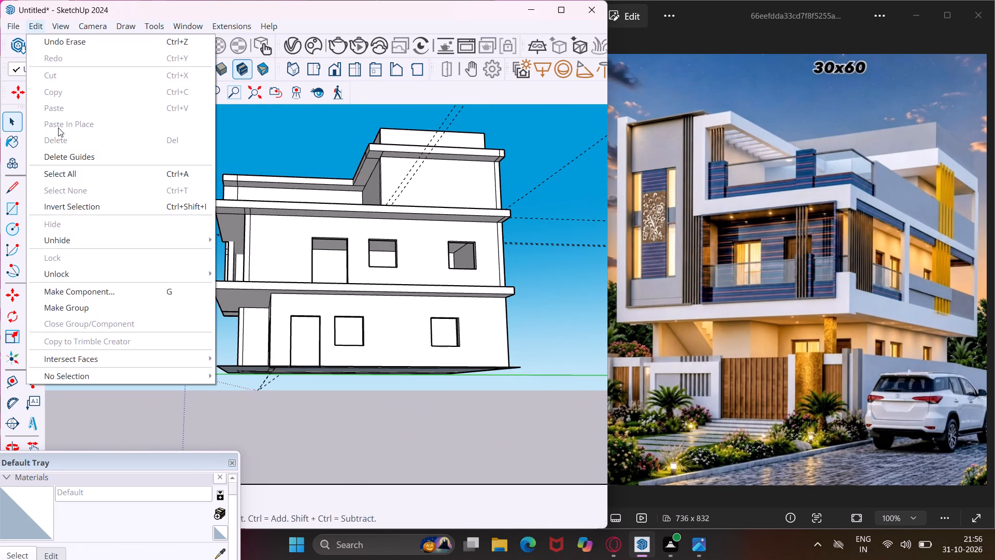
{"action": "left_click", "coordinate": [66, 160]}
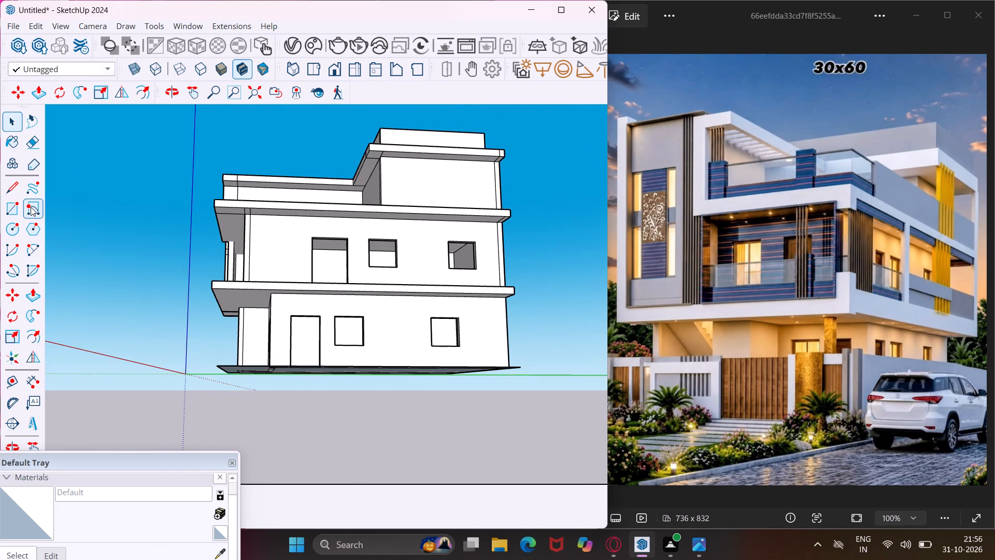
Draw a vertical 30' by 2' rectangle hanging down from the rear edge of the ground floor base.
{"action": "left_click", "coordinate": [31, 207]}
{"action": "middle_click_drag", "start_coordinate": [430, 369], "coordinate": [356, 254]}
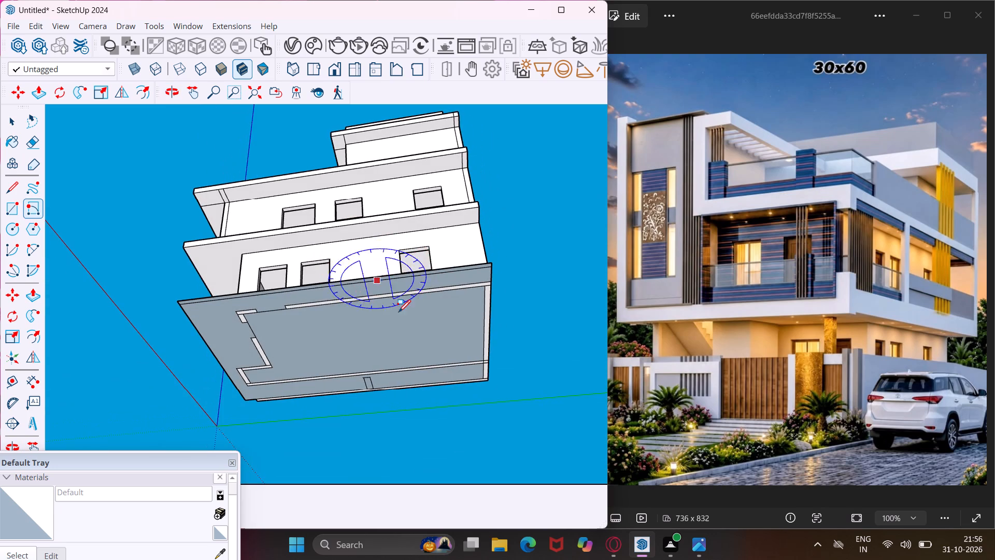
{"action": "scroll", "coordinate": [479, 383], "scroll_direction": "up", "scroll_amount": 3}
{"action": "left_click", "coordinate": [487, 383]}
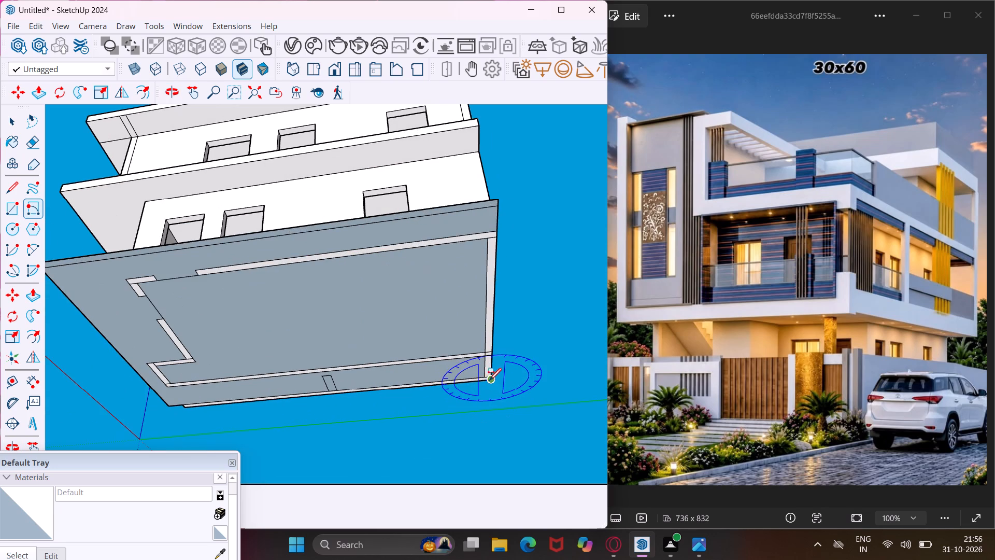
{"action": "left_click", "coordinate": [497, 198]}
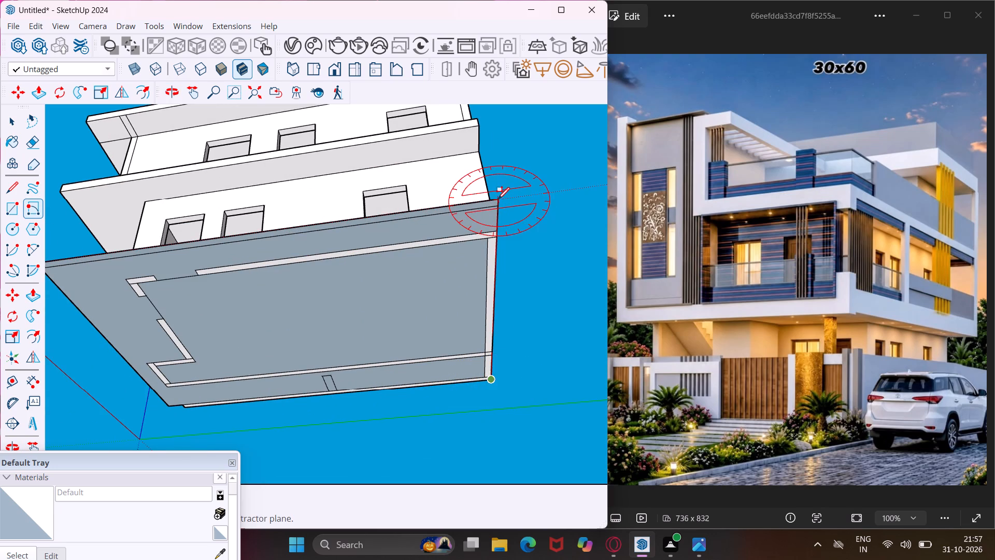
{"action": "middle_click_drag", "start_coordinate": [497, 199], "coordinate": [524, 284]}
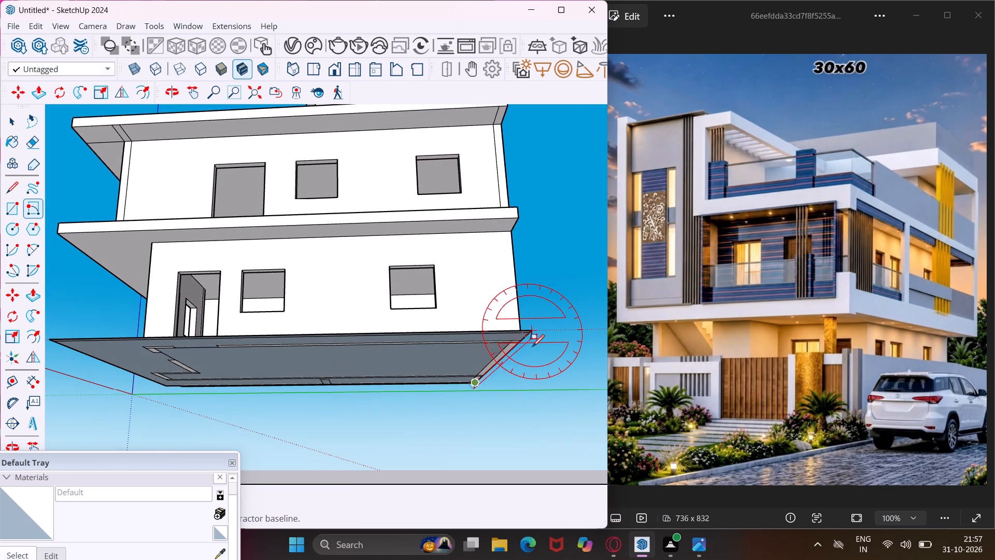
{"action": "scroll", "coordinate": [530, 356], "scroll_direction": "up", "scroll_amount": 2}
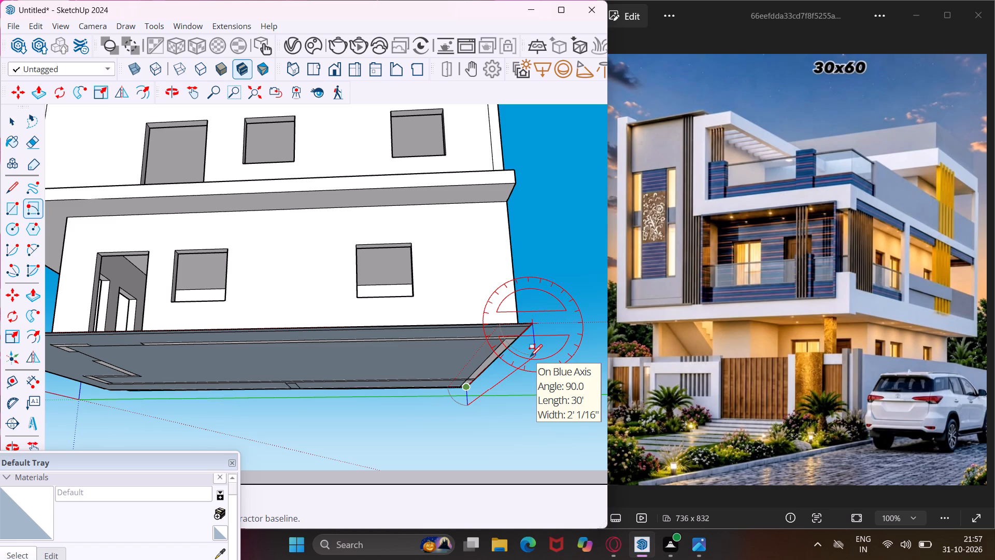
{"action": "type", "text": "2'"}
{"action": "key", "text": "Return"}
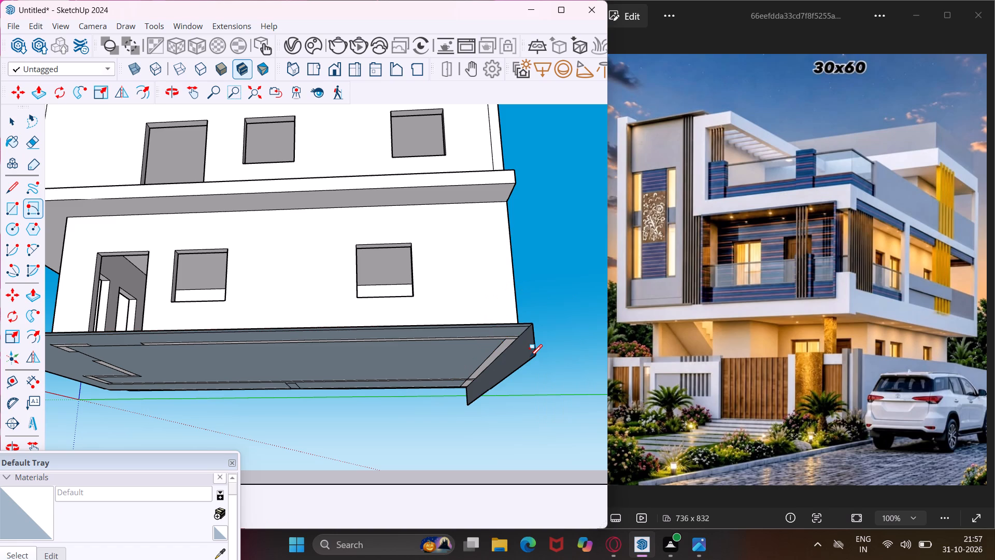
{"action": "key", "text": "Escape"}
{"action": "key", "text": "space"}
Extrude the vertical rectangle under the base forward to the first-floor slab's front corner, forming a plinth.
{"action": "scroll", "coordinate": [530, 356], "scroll_direction": "up", "scroll_amount": 2}
{"action": "middle_click_drag", "start_coordinate": [529, 347], "coordinate": [532, 363]}
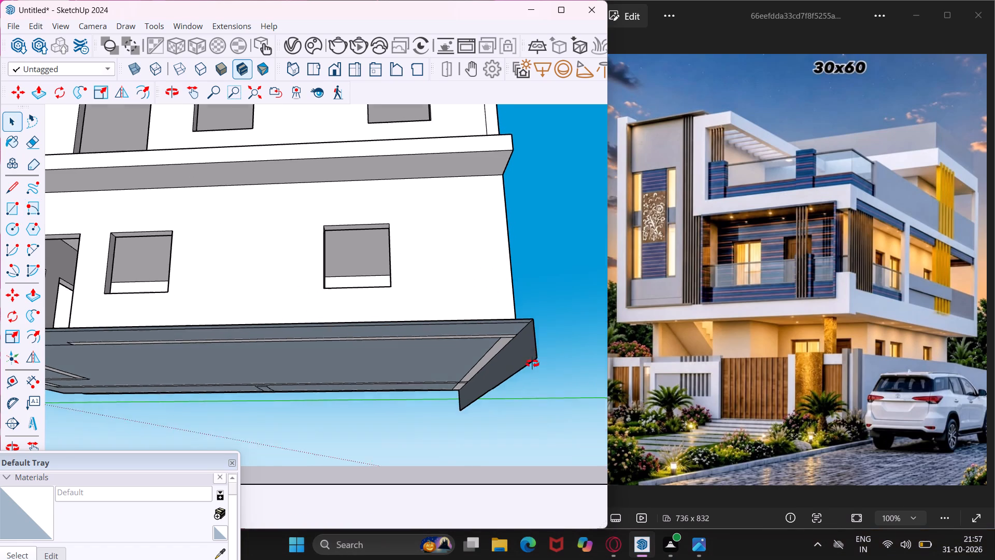
{"action": "middle_click_drag", "start_coordinate": [532, 363], "coordinate": [539, 383]}
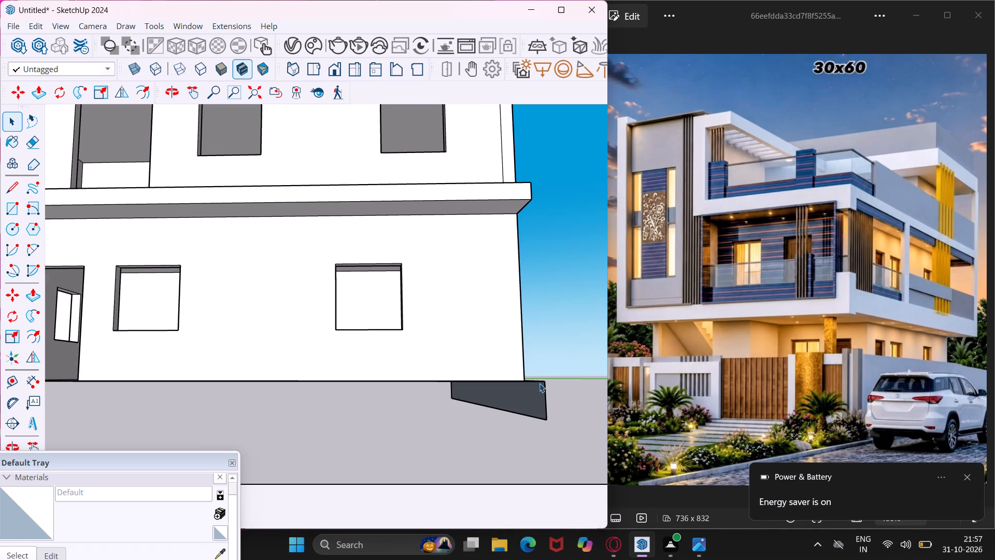
{"action": "left_click", "coordinate": [537, 398]}
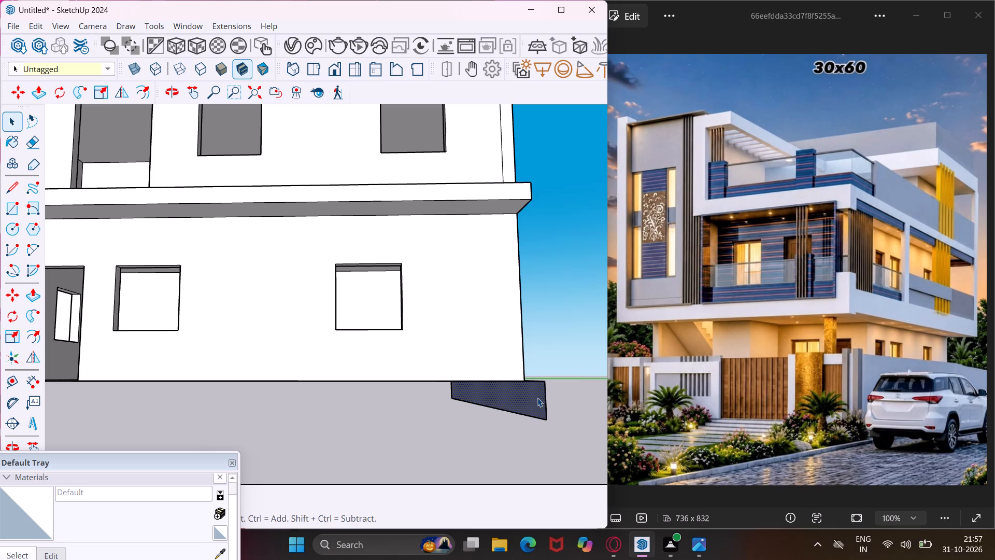
{"action": "key", "text": "p"}
{"action": "left_click", "coordinate": [537, 398]}
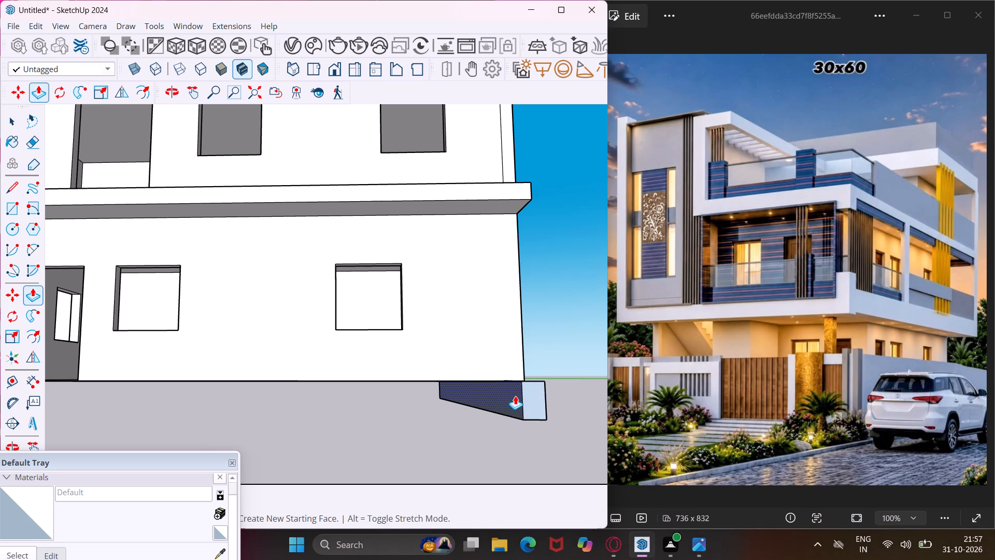
{"action": "scroll", "coordinate": [515, 396], "scroll_direction": "down", "scroll_amount": 9}
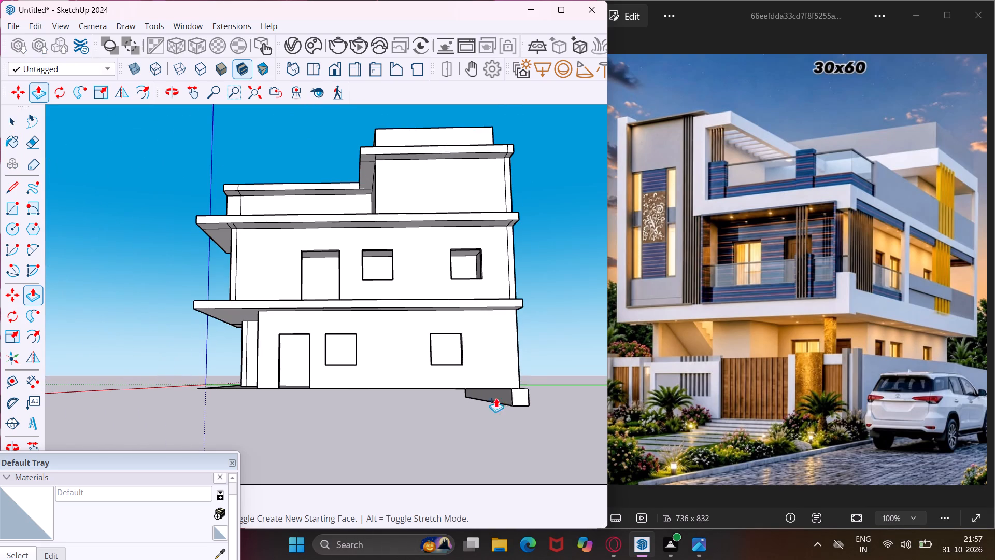
{"action": "left_click", "coordinate": [197, 308]}
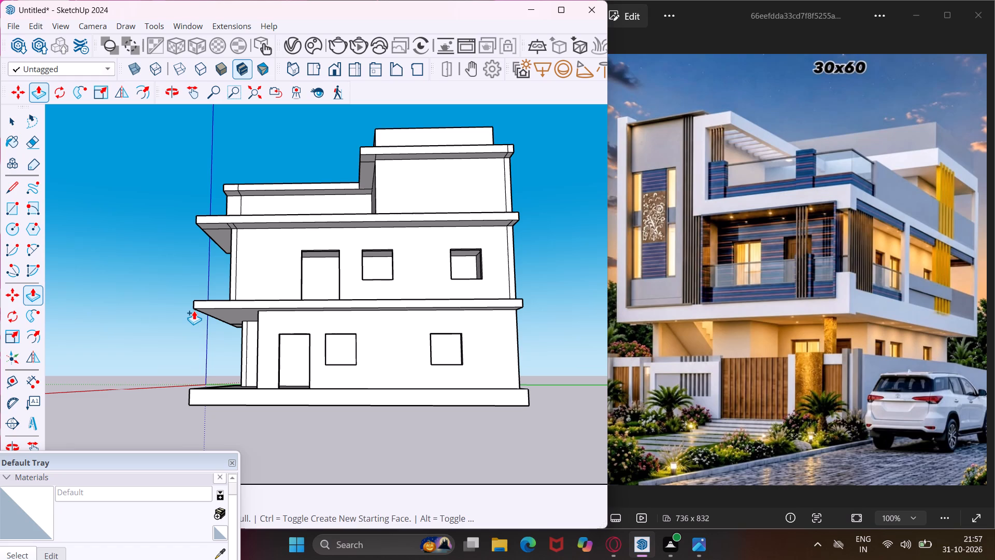
{"action": "key", "text": "Escape"}
{"action": "key", "text": "space"}
Erase the short crossing seam lines on the plinth's top surface at the front outer corner.
{"action": "middle_click_drag", "start_coordinate": [200, 396], "coordinate": [269, 443]}
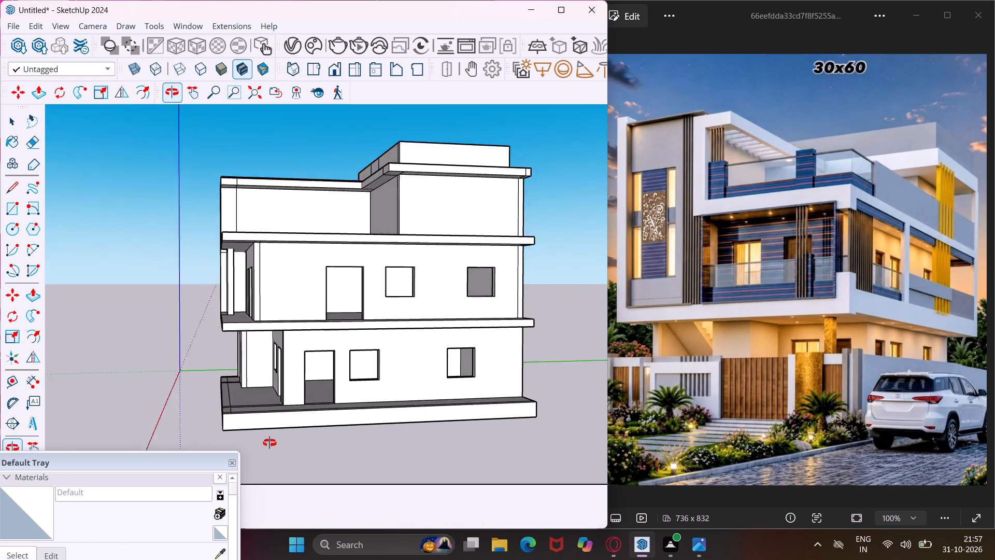
{"action": "middle_click_drag", "start_coordinate": [269, 443], "coordinate": [294, 460]}
{"action": "scroll", "coordinate": [258, 426], "scroll_direction": "up", "scroll_amount": 4}
{"action": "middle_click_drag", "start_coordinate": [258, 426], "coordinate": [268, 457]}
{"action": "key", "text": "e"}
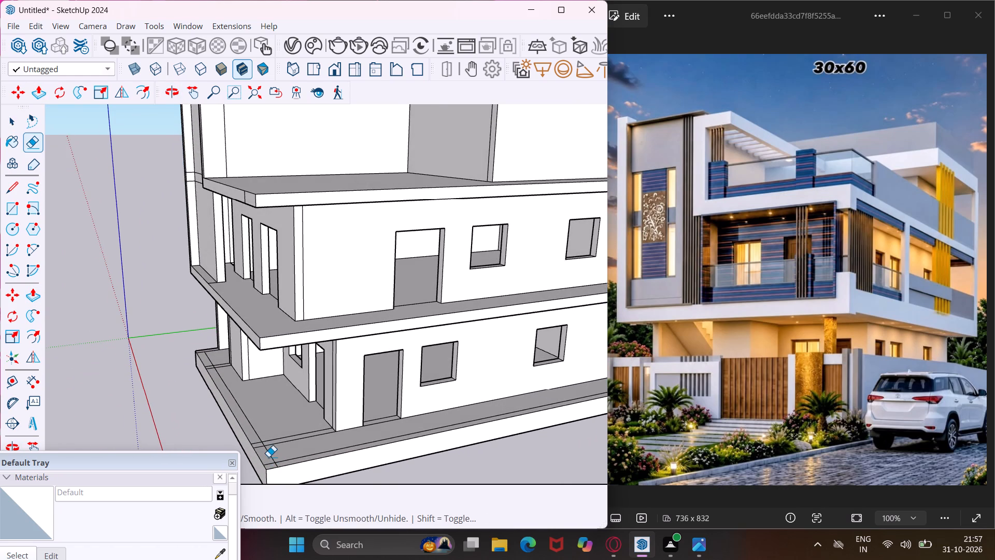
{"action": "scroll", "coordinate": [268, 457], "scroll_direction": "up", "scroll_amount": 4}
{"action": "left_click_drag", "start_coordinate": [264, 432], "coordinate": [266, 452]}
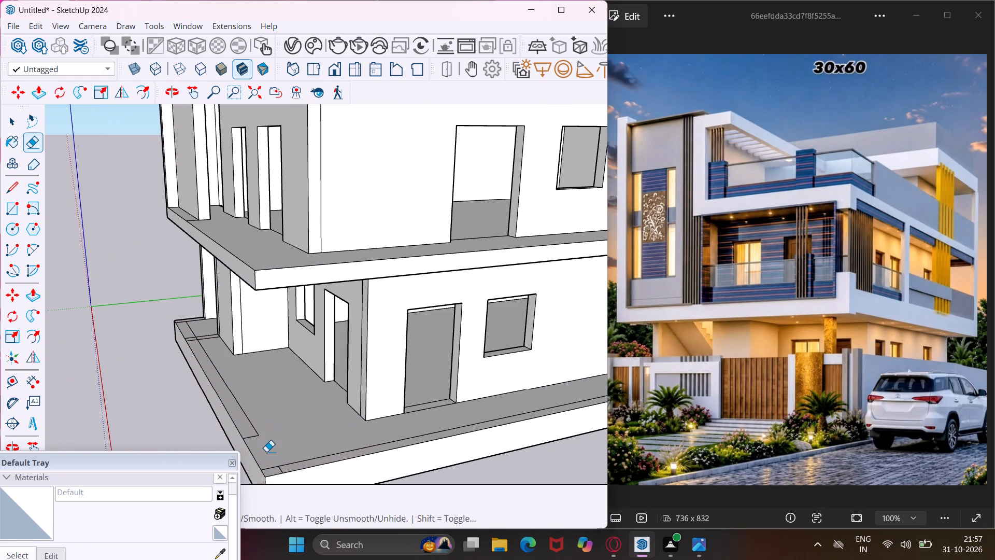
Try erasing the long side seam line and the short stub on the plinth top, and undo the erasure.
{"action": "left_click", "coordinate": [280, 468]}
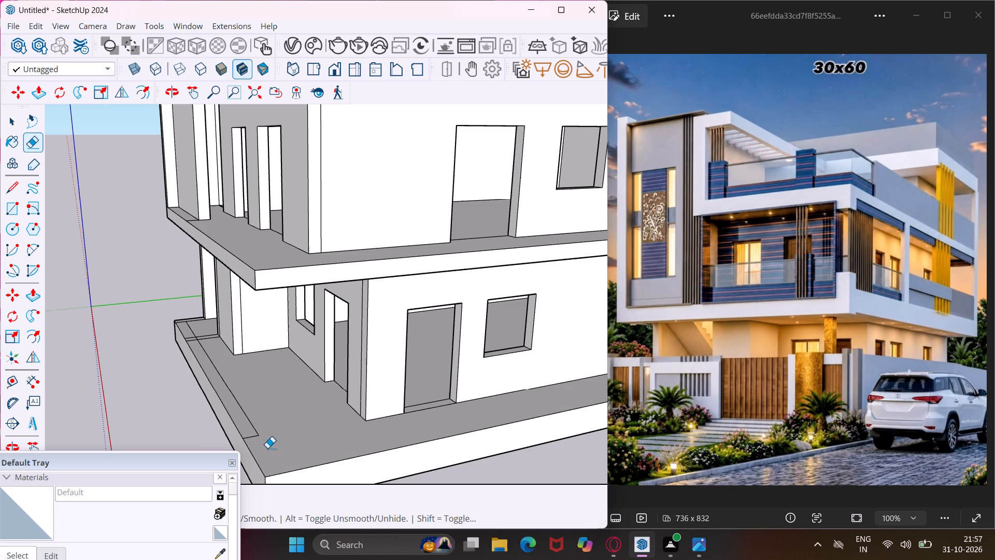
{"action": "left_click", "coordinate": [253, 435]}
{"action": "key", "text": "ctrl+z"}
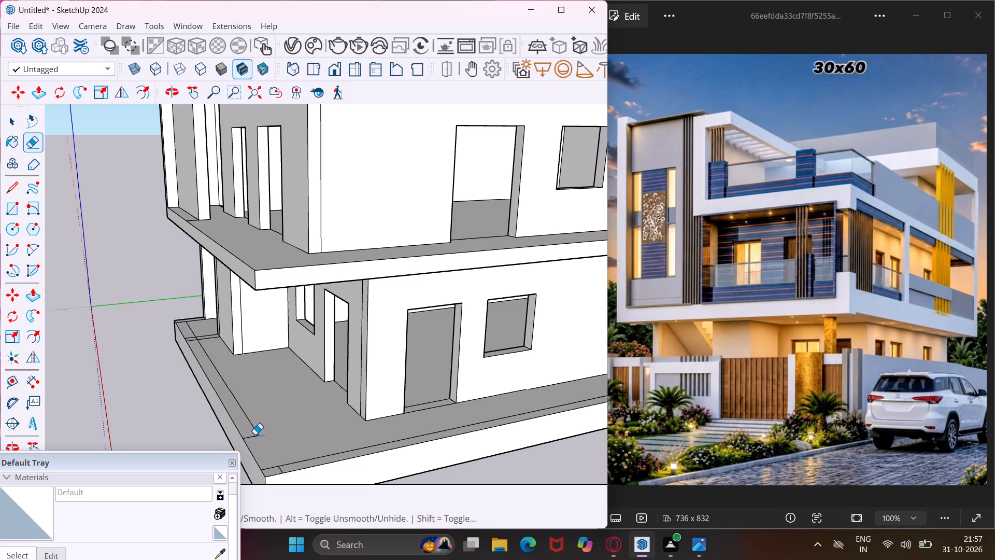
Erase the front seam line on the plinth top and the short leftover lines beside the tower's ground-floor column.
{"action": "scroll", "coordinate": [255, 421], "scroll_direction": "down", "scroll_amount": 5}
{"action": "middle_click_drag", "start_coordinate": [255, 421], "coordinate": [292, 435]}
{"action": "scroll", "coordinate": [281, 432], "scroll_direction": "up", "scroll_amount": 3}
{"action": "left_click", "coordinate": [278, 432]}
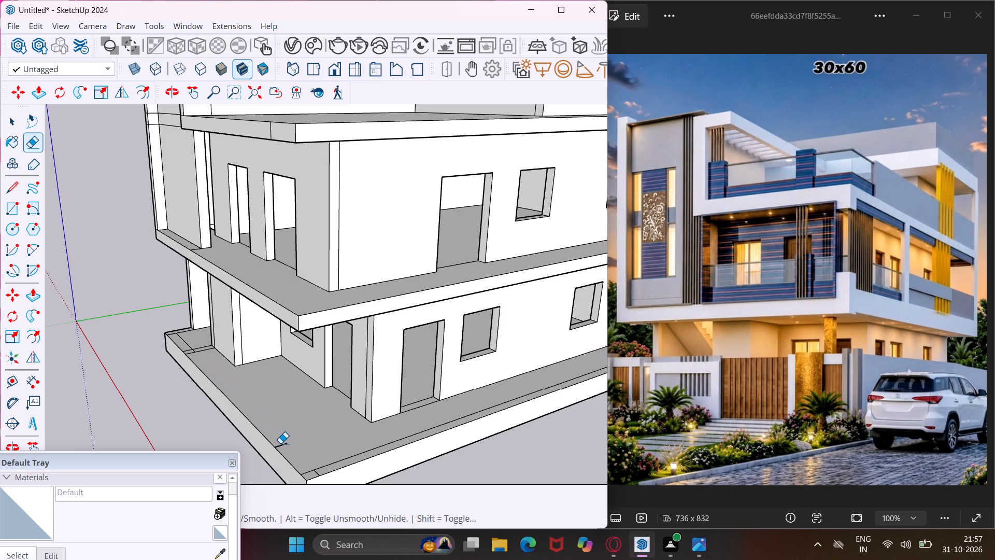
{"action": "left_click", "coordinate": [281, 444]}
{"action": "scroll", "coordinate": [186, 343], "scroll_direction": "up", "scroll_amount": 10}
{"action": "left_click", "coordinate": [191, 347]}
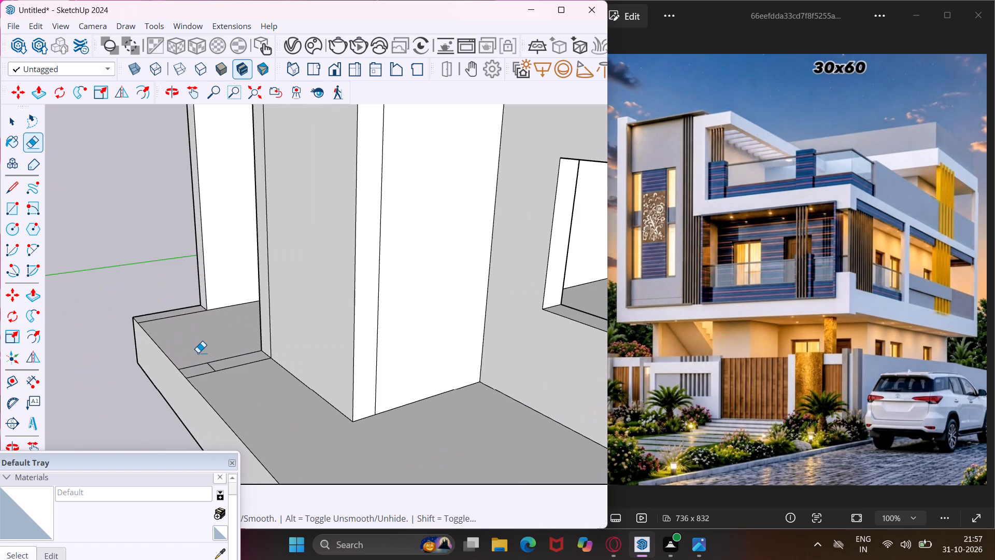
{"action": "left_click_drag", "start_coordinate": [214, 377], "coordinate": [213, 361]}
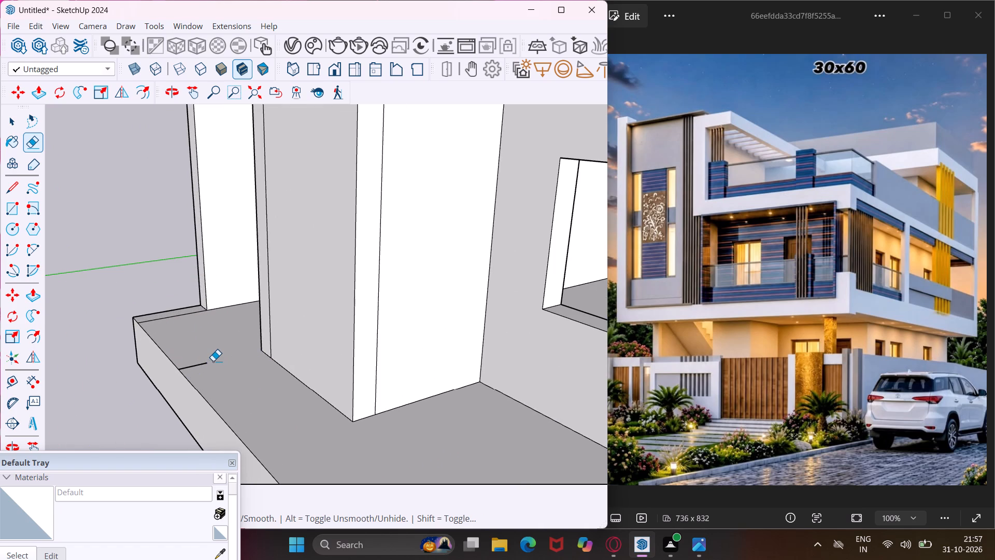
{"action": "left_click", "coordinate": [201, 364]}
{"action": "key", "text": "Escape"}
{"action": "key", "text": "space"}
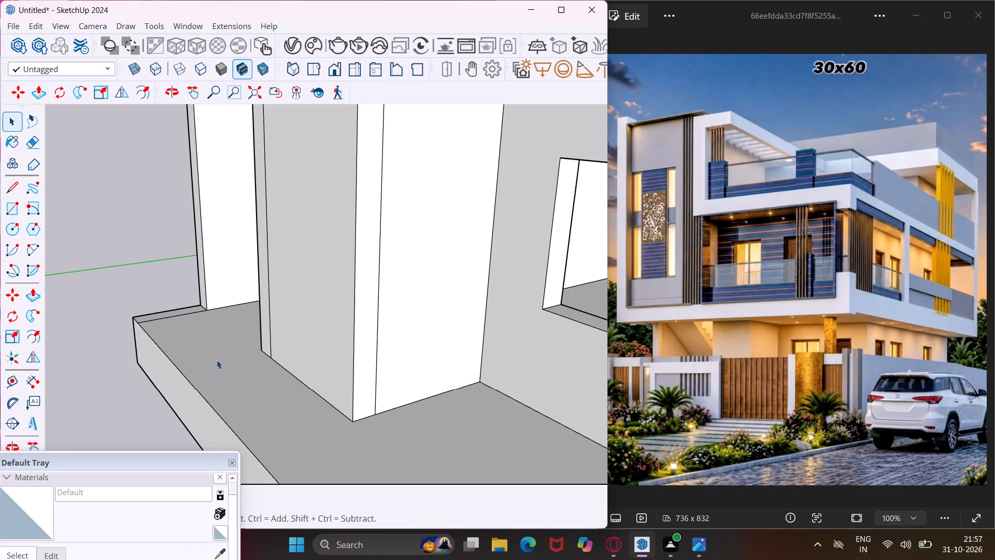
Inspect the plinth, the front facade and the full height of the corner tower from several angles.
{"action": "scroll", "coordinate": [203, 336], "scroll_direction": "down", "scroll_amount": 9}
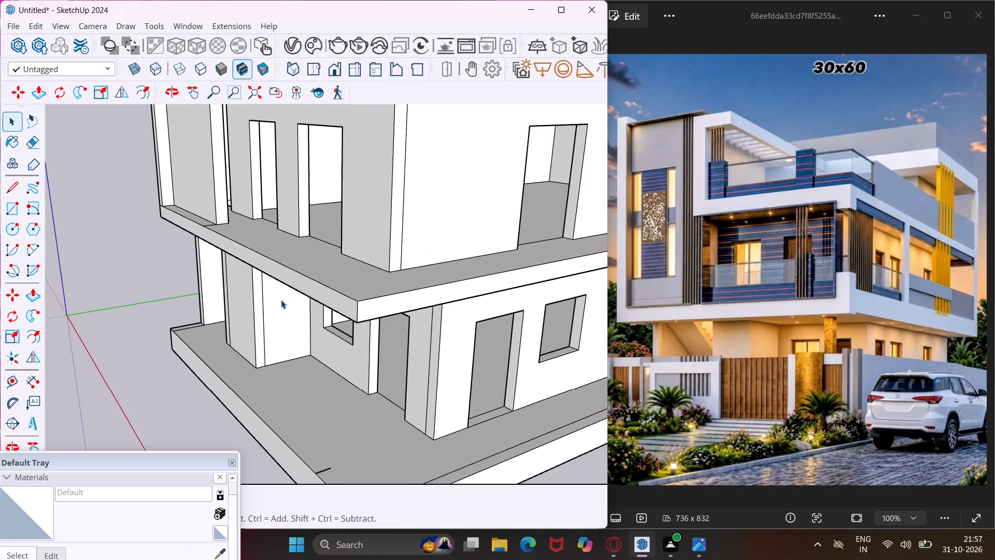
{"action": "middle_click_drag", "start_coordinate": [309, 261], "coordinate": [304, 310]}
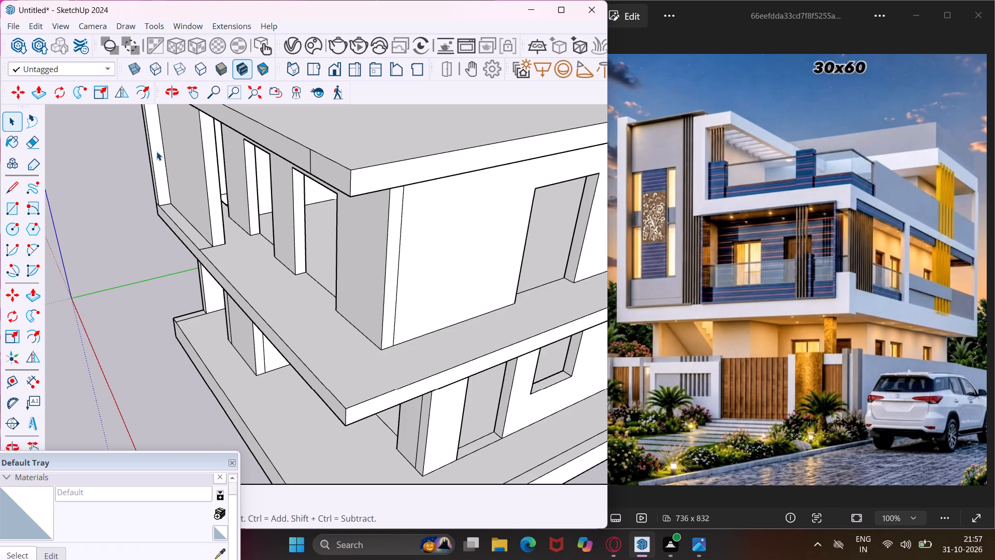
{"action": "middle_click_drag", "start_coordinate": [157, 151], "coordinate": [207, 159]}
{"action": "scroll", "coordinate": [207, 159], "scroll_direction": "down", "scroll_amount": 5}
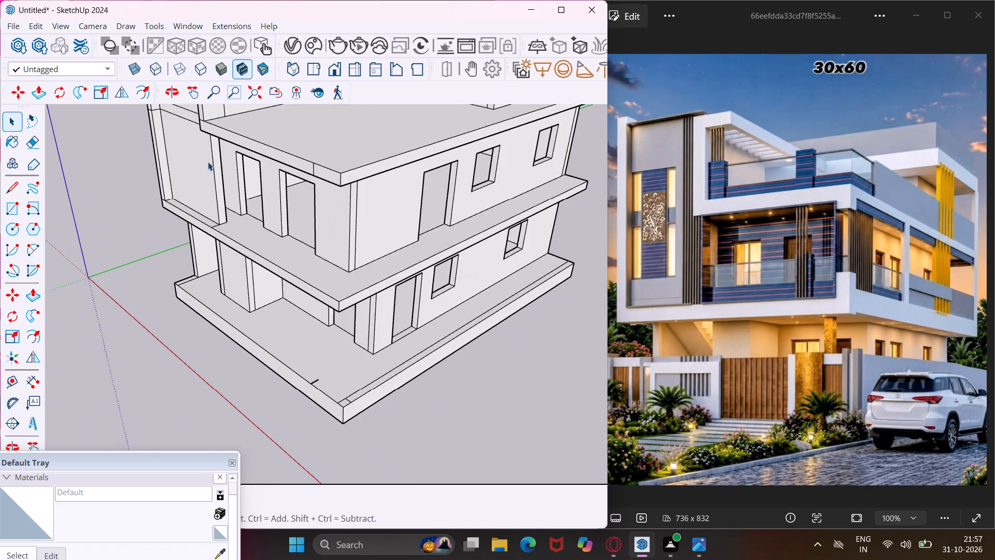
{"action": "middle_click_drag", "start_coordinate": [208, 162], "coordinate": [447, 146]}
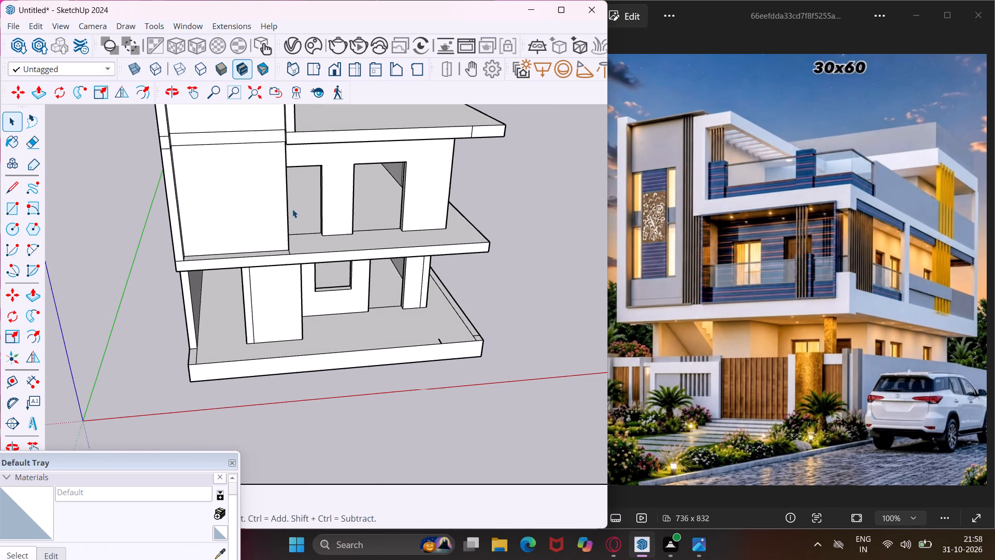
{"action": "scroll", "coordinate": [291, 210], "scroll_direction": "down", "scroll_amount": 7}
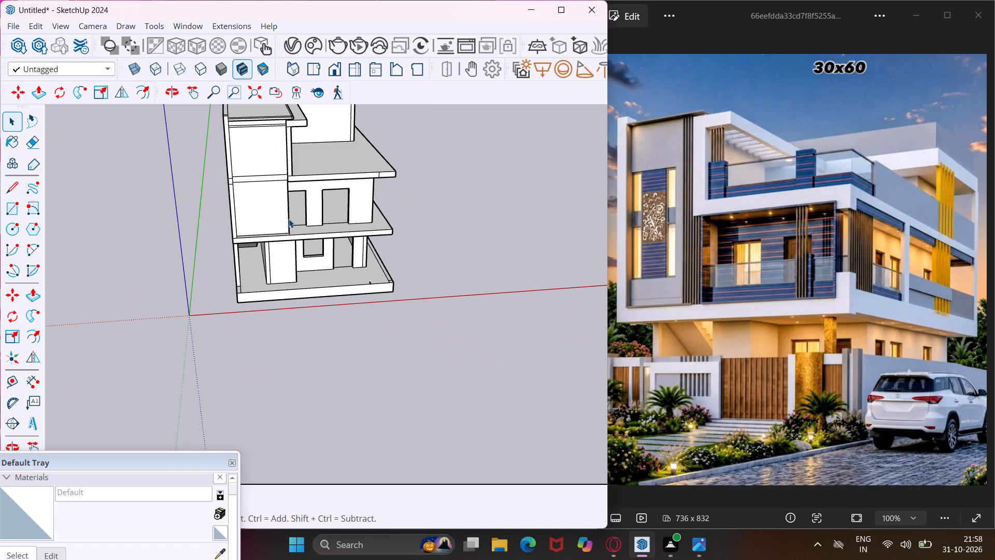
{"action": "left_click", "coordinate": [9, 196]}
{"action": "scroll", "coordinate": [276, 118], "scroll_direction": "up", "scroll_amount": 4}
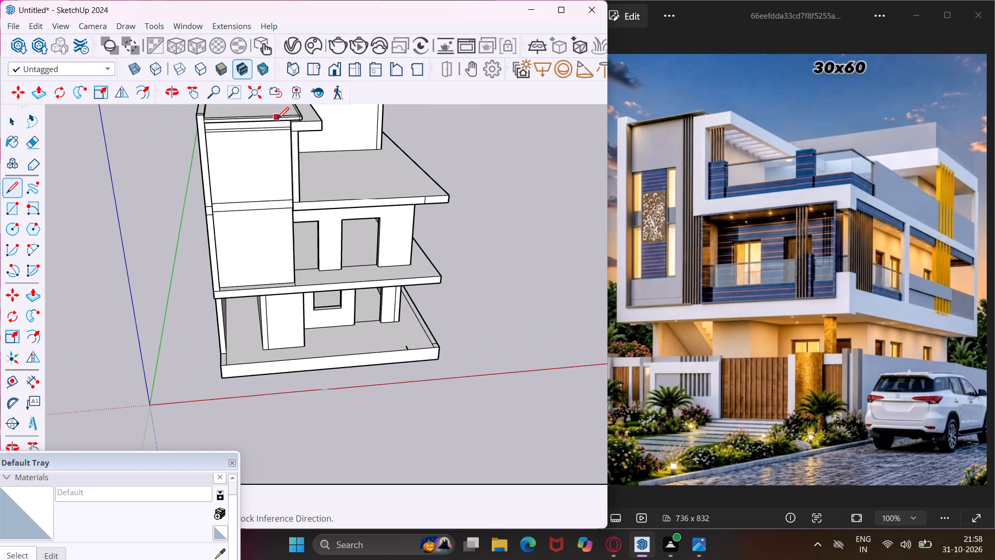
{"action": "scroll", "coordinate": [277, 119], "scroll_direction": "up", "scroll_amount": 4}
{"action": "middle_click_drag", "start_coordinate": [276, 129], "coordinate": [266, 51]}
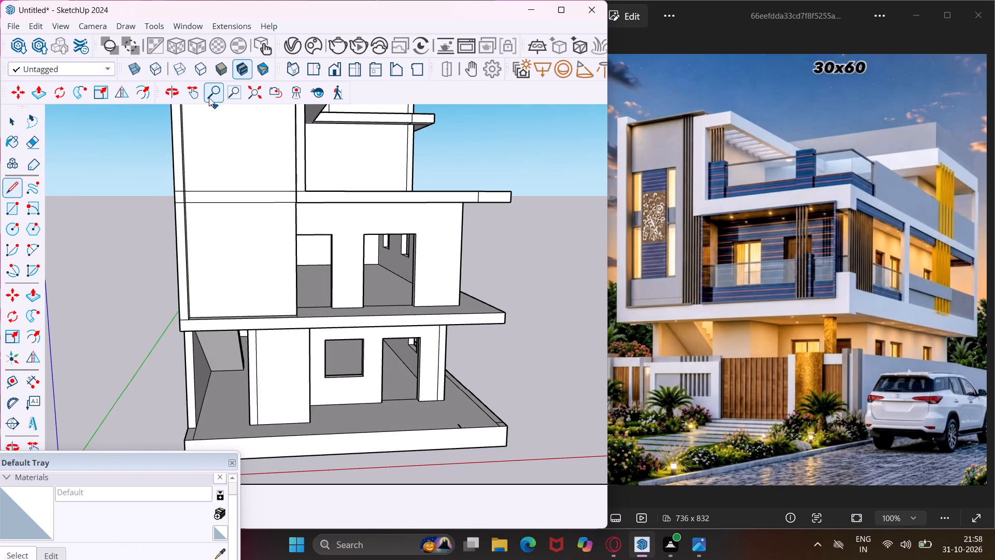
{"action": "left_click", "coordinate": [196, 87]}
{"action": "left_click_drag", "start_coordinate": [233, 175], "coordinate": [249, 288]}
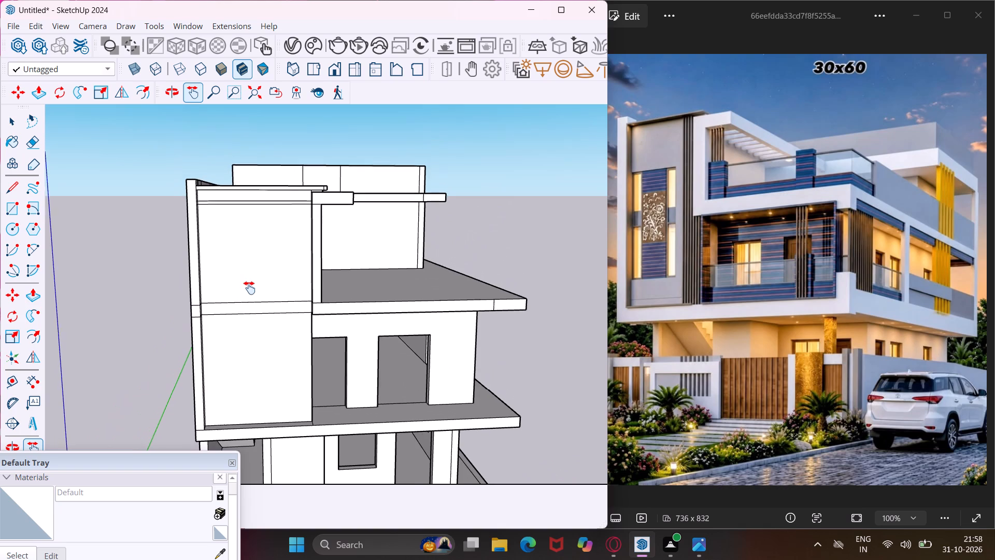
{"action": "left_click_drag", "start_coordinate": [249, 288], "coordinate": [250, 289]}
{"action": "middle_click_drag", "start_coordinate": [271, 287], "coordinate": [268, 252]}
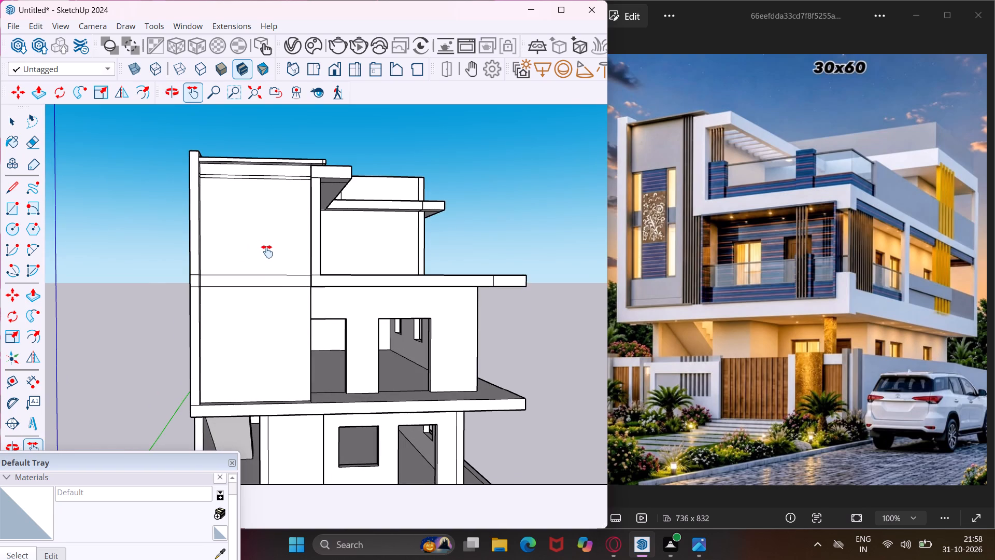
{"action": "left_click", "coordinate": [10, 191]}
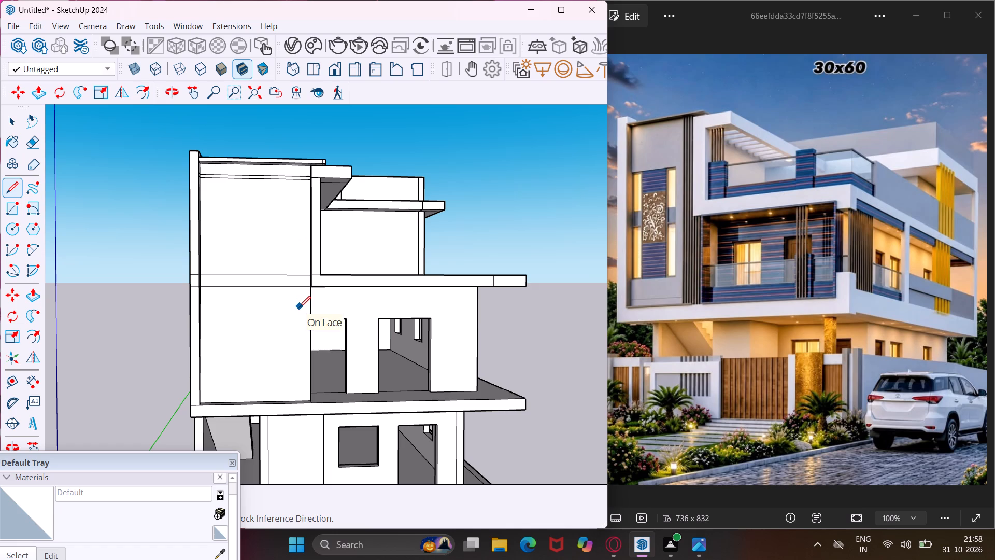
{"action": "key", "text": "Escape"}
{"action": "key", "text": "space"}
Push/Pull the narrow side face of the tower's first-floor front wall, beneath the upper slab, slightly outward over the balcony.
{"action": "middle_click_drag", "start_coordinate": [239, 329], "coordinate": [219, 332]}
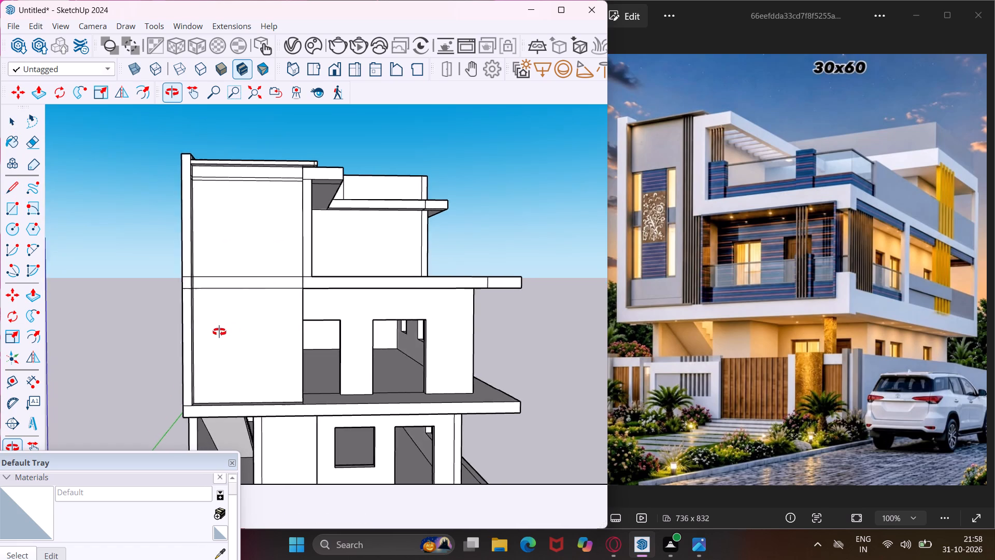
{"action": "middle_click_drag", "start_coordinate": [219, 332], "coordinate": [9, 331]}
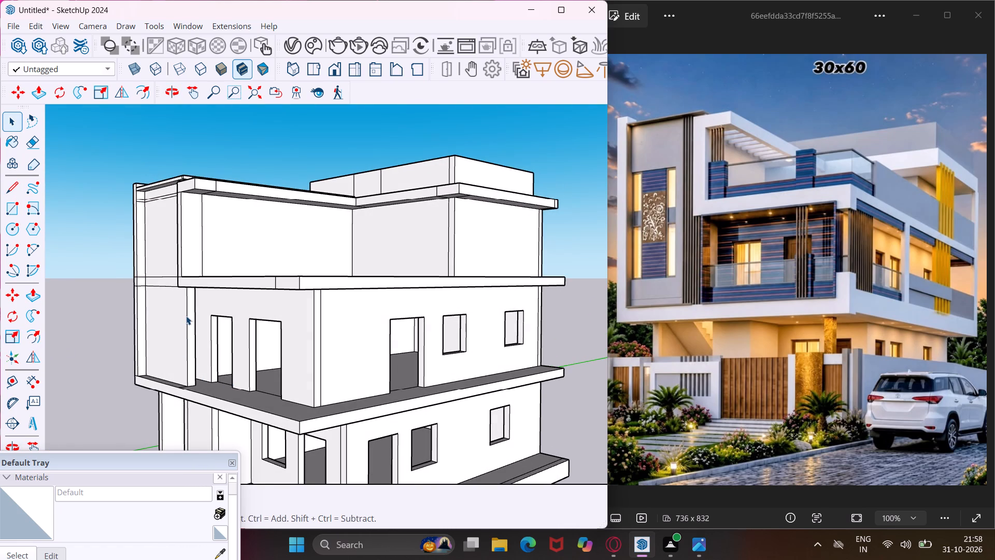
{"action": "scroll", "coordinate": [186, 316], "scroll_direction": "up", "scroll_amount": 4}
{"action": "middle_click_drag", "start_coordinate": [186, 316], "coordinate": [146, 285]}
{"action": "scroll", "coordinate": [164, 259], "scroll_direction": "up", "scroll_amount": 4}
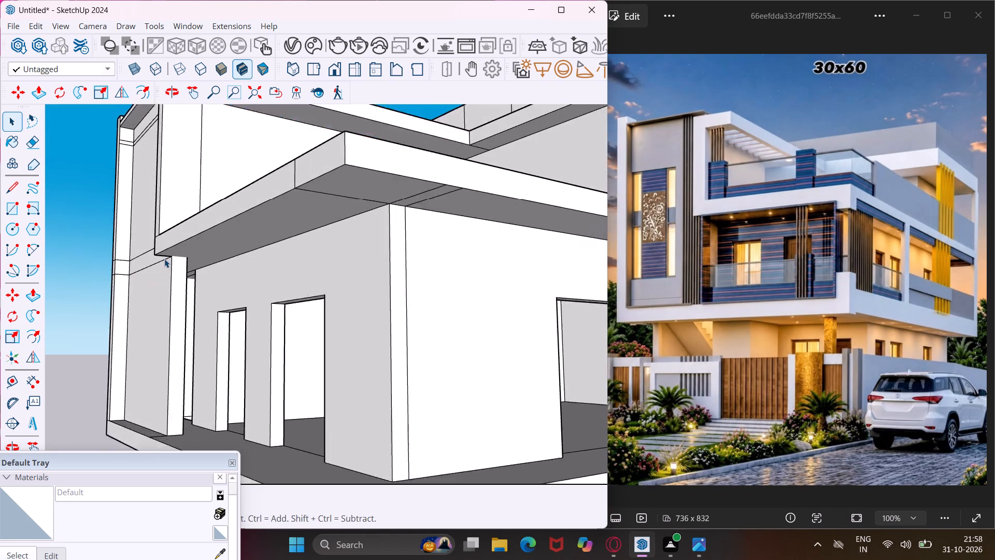
{"action": "scroll", "coordinate": [167, 258], "scroll_direction": "up", "scroll_amount": 4}
{"action": "middle_click_drag", "start_coordinate": [167, 258], "coordinate": [241, 236]}
{"action": "scroll", "coordinate": [244, 237], "scroll_direction": "up", "scroll_amount": 2}
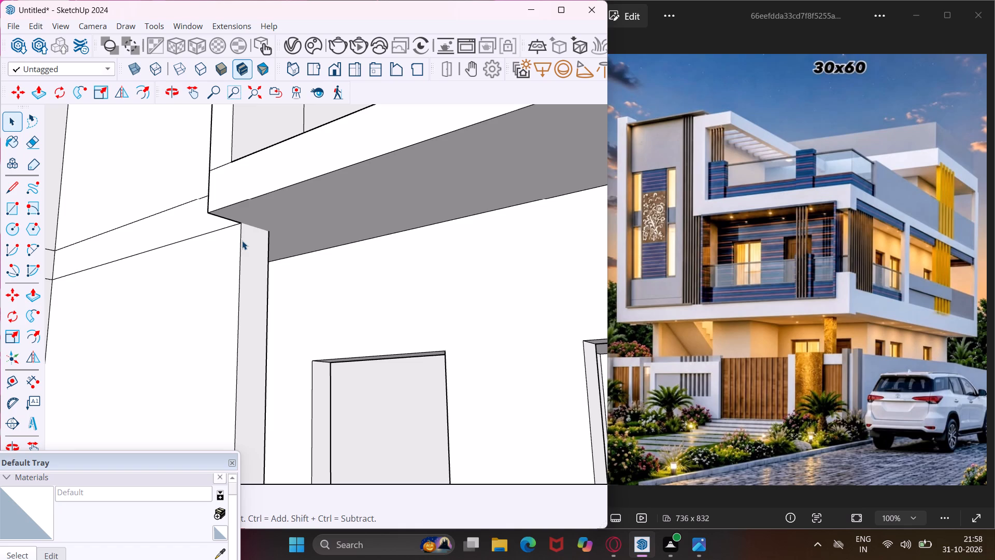
{"action": "left_click", "coordinate": [242, 241]}
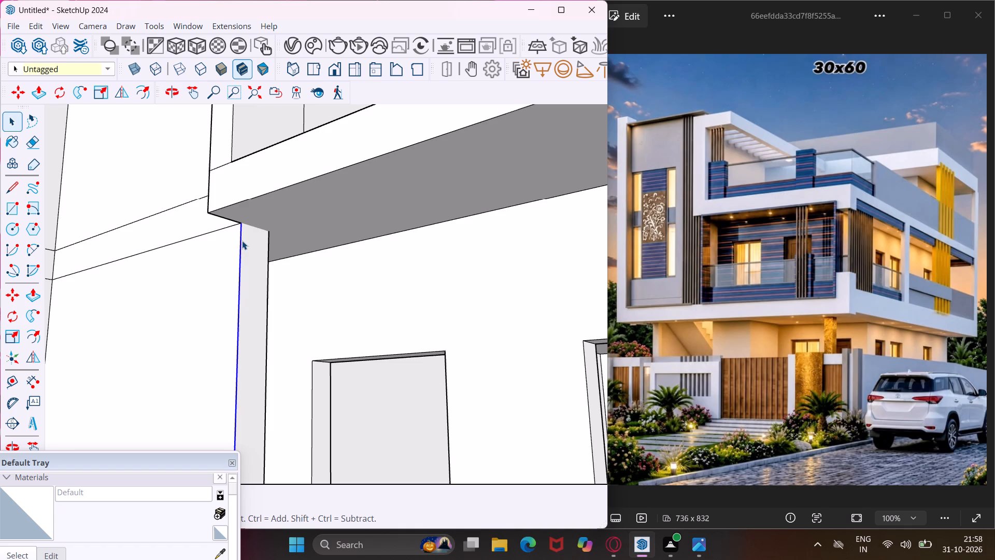
{"action": "left_click", "coordinate": [245, 246]}
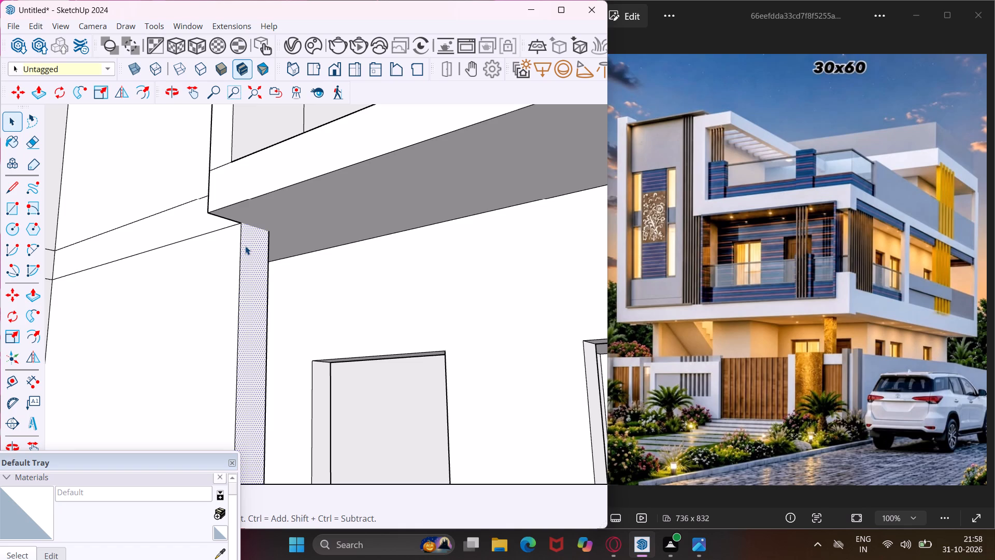
{"action": "key", "text": "p"}
{"action": "left_click", "coordinate": [245, 246]}
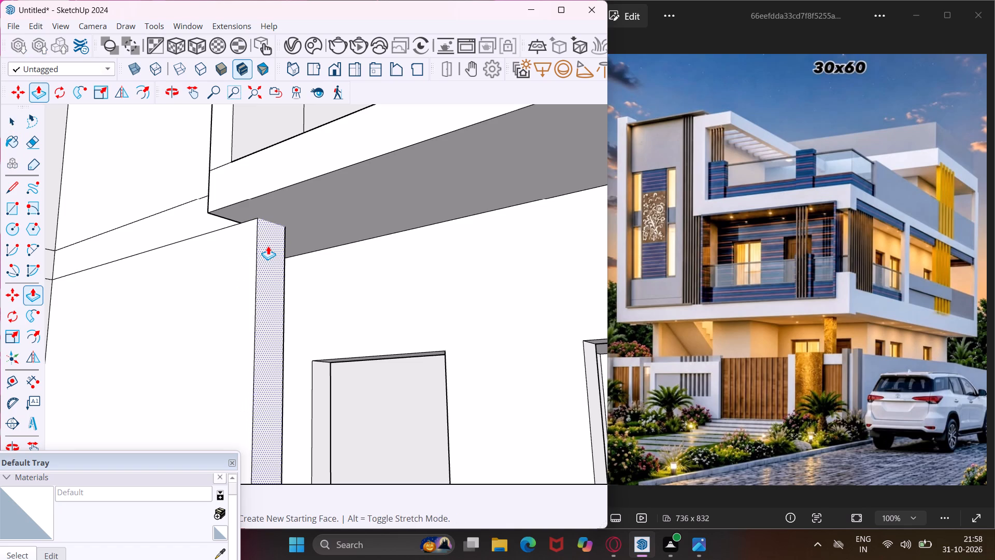
{"action": "left_click", "coordinate": [273, 245]}
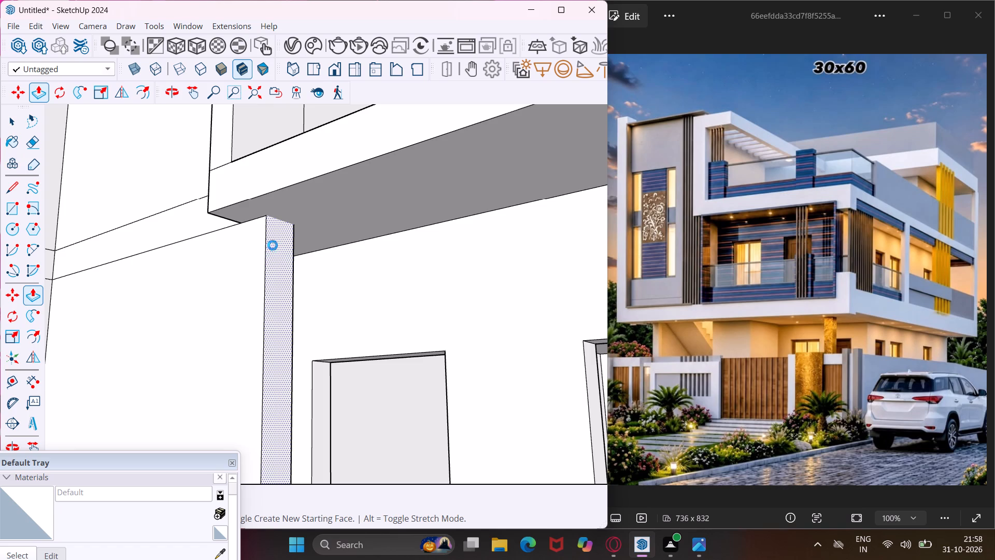
{"action": "key", "text": "Escape"}
{"action": "key", "text": "space"}
Draw a vertical line near the balcony-side edge of the tower's front face, from the roof slab's underside down to the first-floor slab.
{"action": "scroll", "coordinate": [213, 232], "scroll_direction": "down", "scroll_amount": 6}
{"action": "middle_click_drag", "start_coordinate": [213, 232], "coordinate": [264, 308]}
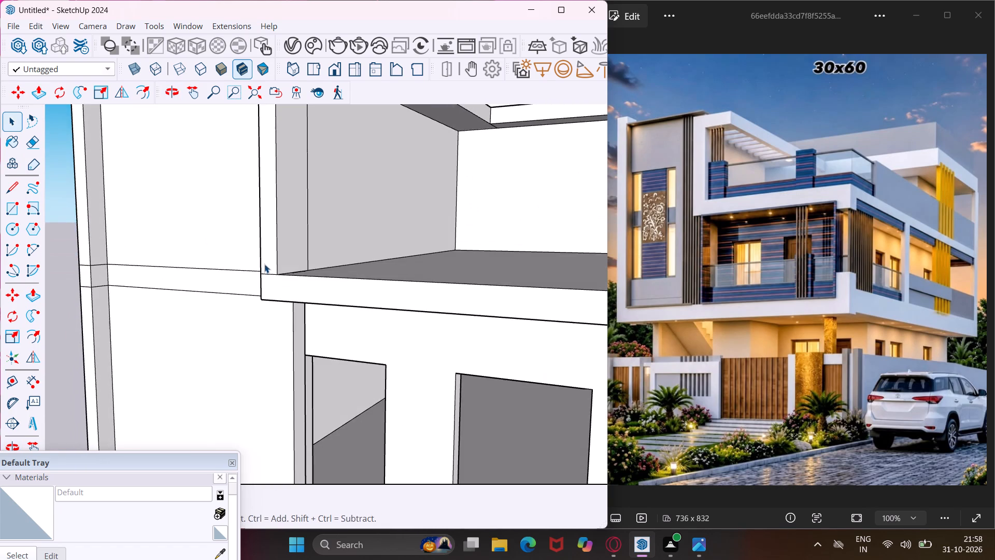
{"action": "scroll", "coordinate": [278, 180], "scroll_direction": "down", "scroll_amount": 8}
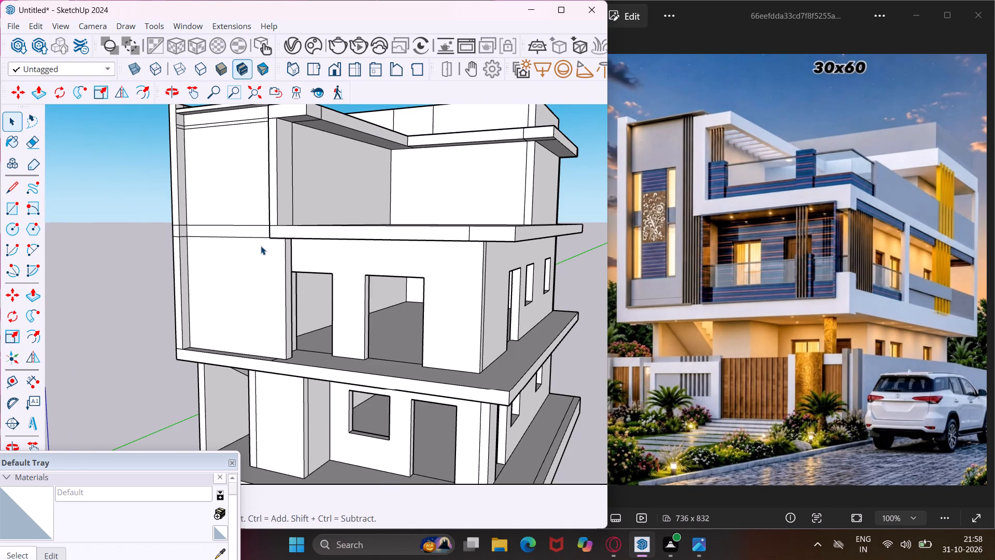
{"action": "key", "text": "Escape"}
{"action": "key", "text": "space"}
{"action": "middle_click_drag", "start_coordinate": [259, 249], "coordinate": [340, 259]}
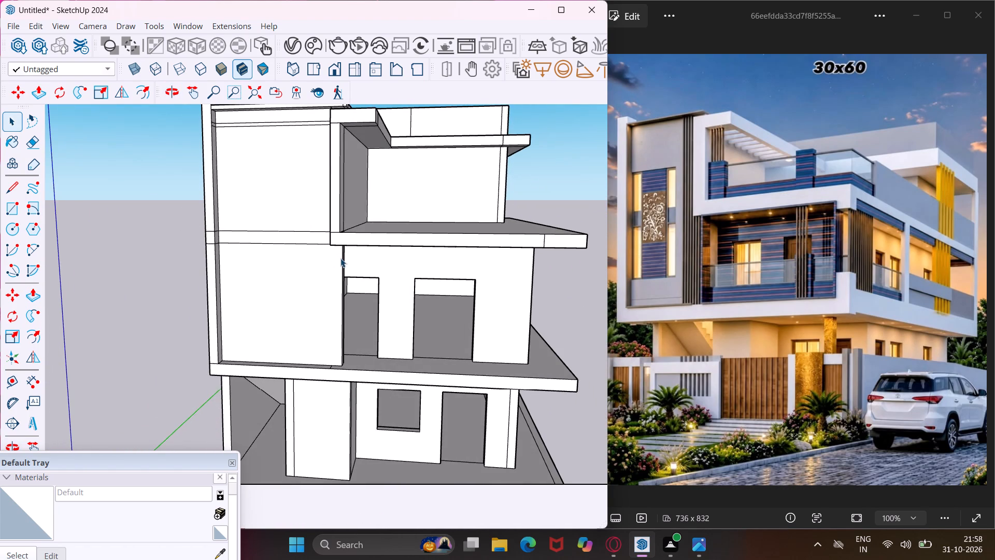
{"action": "left_click", "coordinate": [13, 194]}
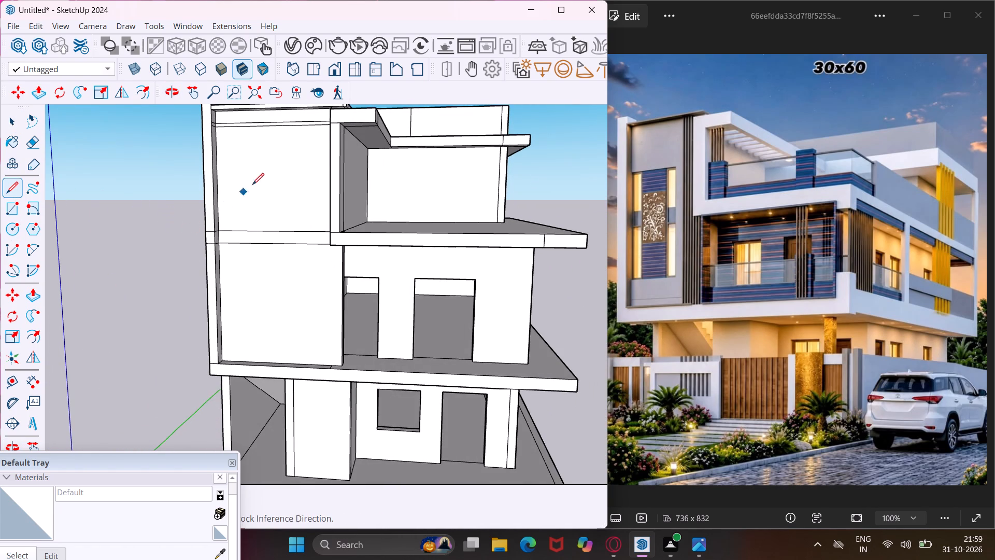
{"action": "middle_click_drag", "start_coordinate": [316, 124], "coordinate": [344, 118]}
{"action": "middle_click_drag", "start_coordinate": [337, 118], "coordinate": [337, 125]}
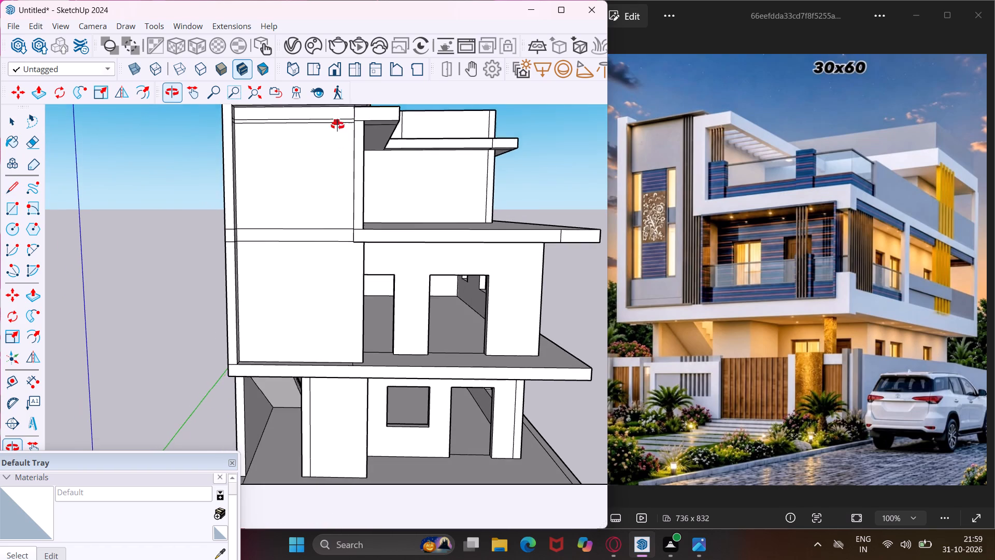
{"action": "middle_click_drag", "start_coordinate": [337, 125], "coordinate": [346, 147]}
{"action": "scroll", "coordinate": [350, 143], "scroll_direction": "up", "scroll_amount": 3}
{"action": "middle_click_drag", "start_coordinate": [350, 135], "coordinate": [350, 114]}
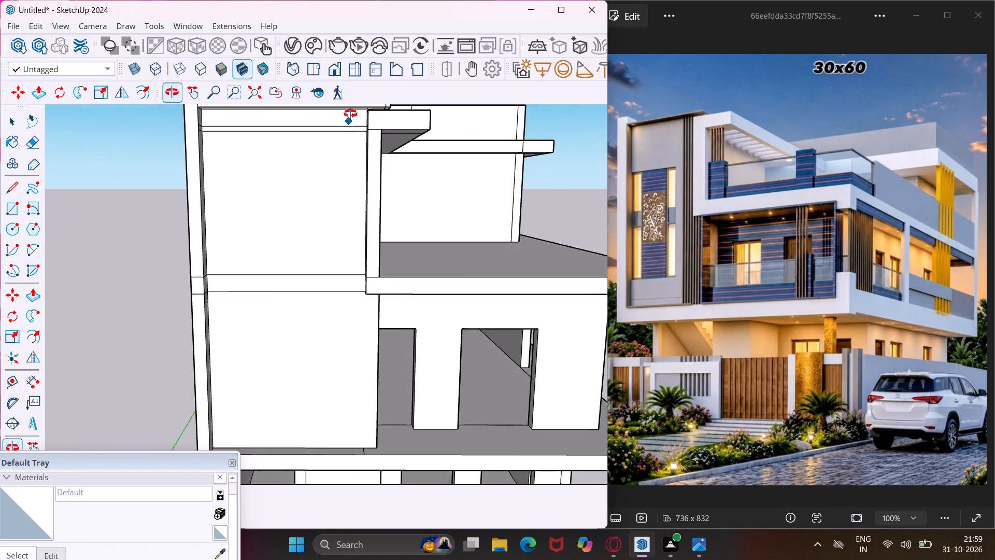
{"action": "middle_click_drag", "start_coordinate": [350, 114], "coordinate": [350, 113]}
{"action": "scroll", "coordinate": [350, 112], "scroll_direction": "up", "scroll_amount": 2}
{"action": "middle_click_drag", "start_coordinate": [357, 113], "coordinate": [364, 122]}
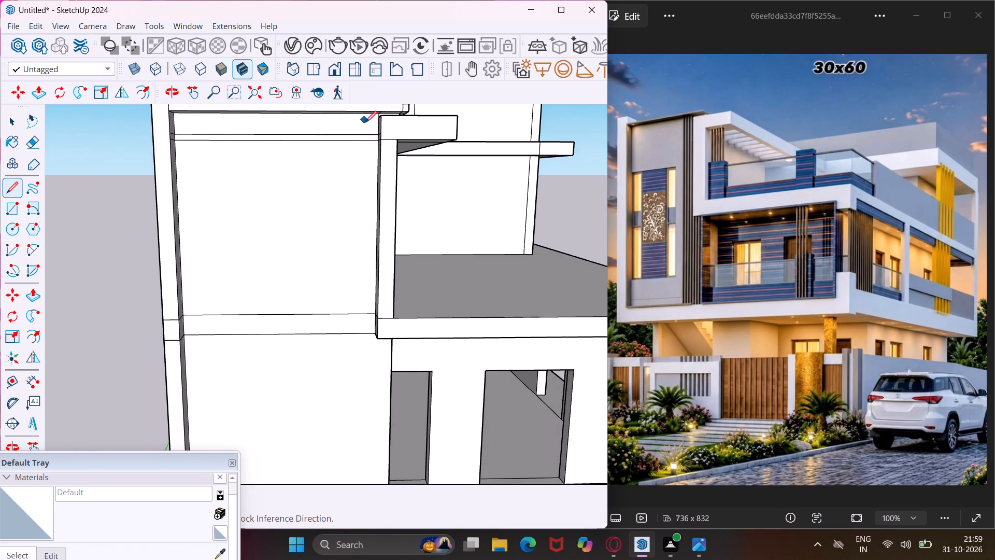
{"action": "middle_click_drag", "start_coordinate": [367, 121], "coordinate": [364, 99]}
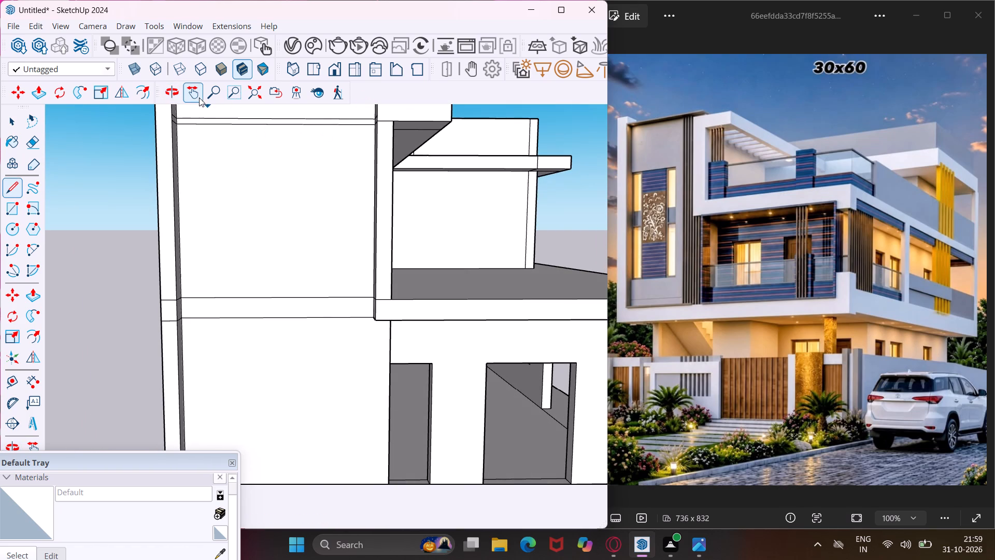
{"action": "left_click", "coordinate": [196, 94]}
{"action": "left_click_drag", "start_coordinate": [304, 145], "coordinate": [288, 250]}
{"action": "middle_click_drag", "start_coordinate": [330, 251], "coordinate": [331, 201]}
{"action": "left_click", "coordinate": [18, 188]}
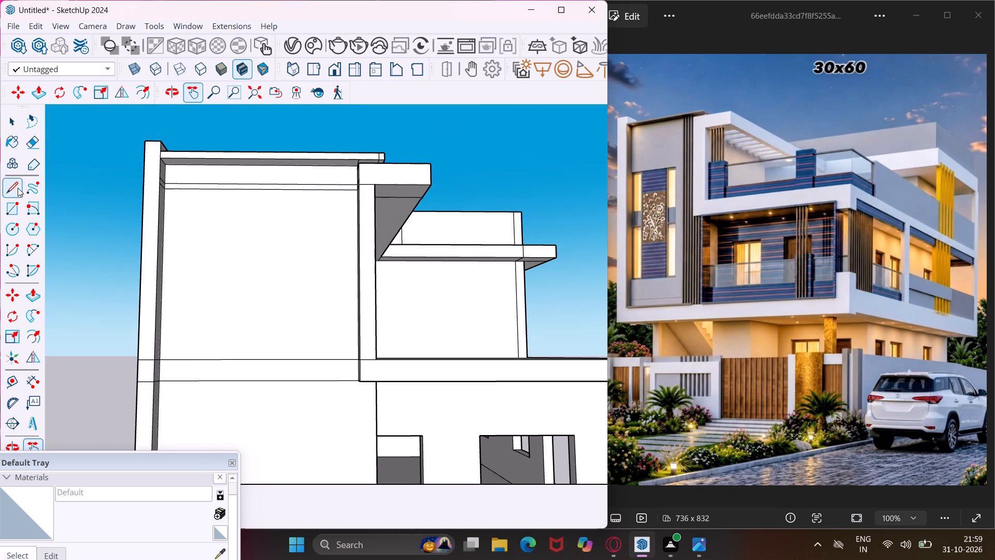
{"action": "middle_click_drag", "start_coordinate": [328, 184], "coordinate": [362, 181]}
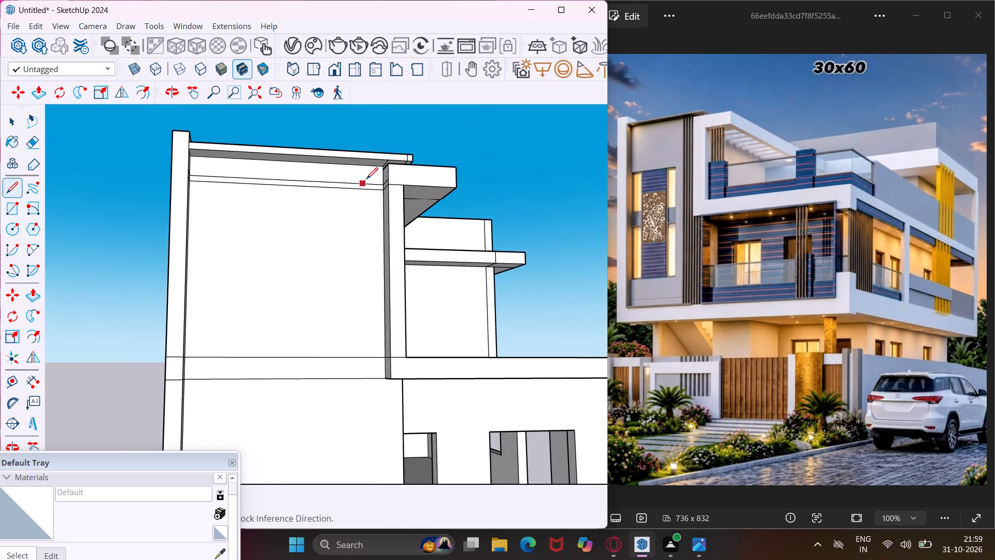
{"action": "scroll", "coordinate": [374, 170], "scroll_direction": "up", "scroll_amount": 2}
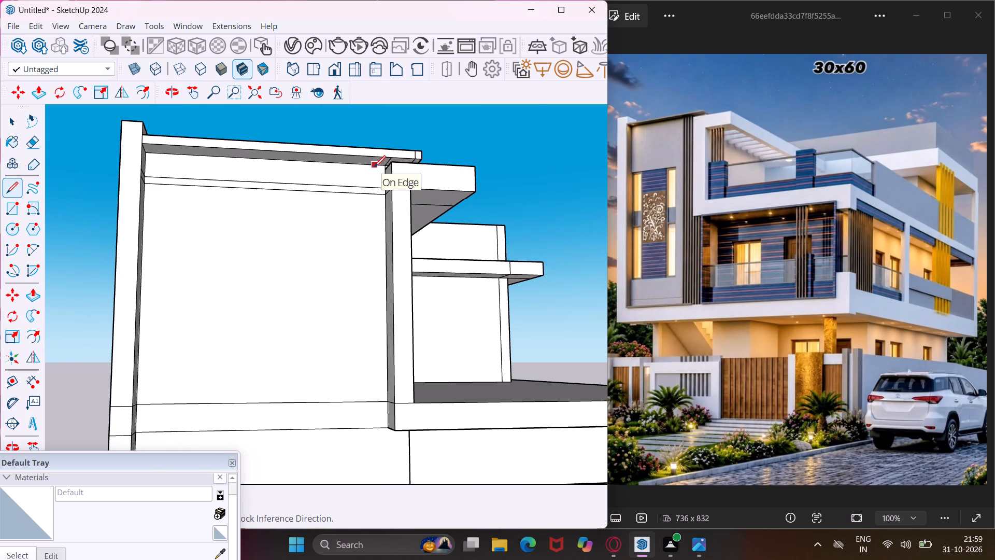
{"action": "left_click", "coordinate": [376, 167]}
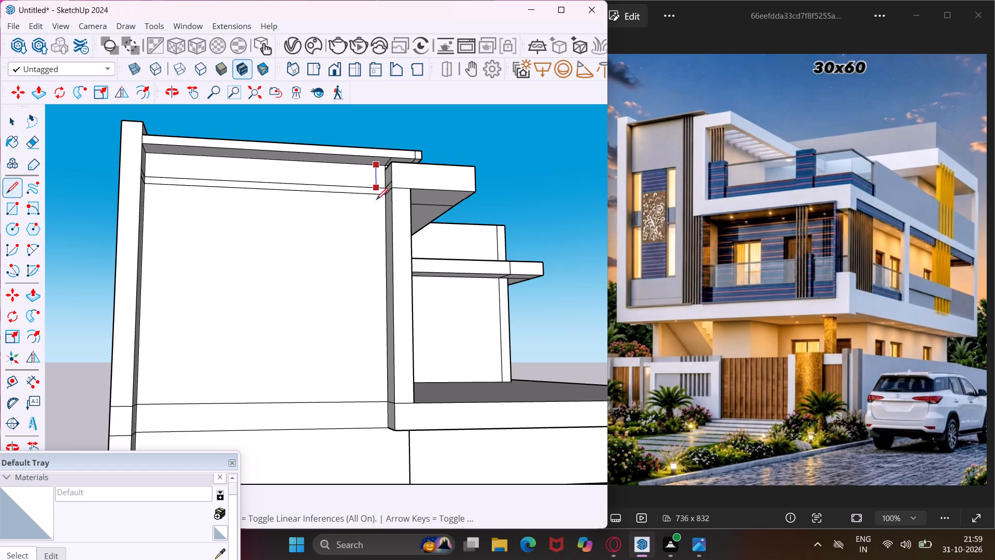
{"action": "scroll", "coordinate": [375, 210], "scroll_direction": "down", "scroll_amount": 15}
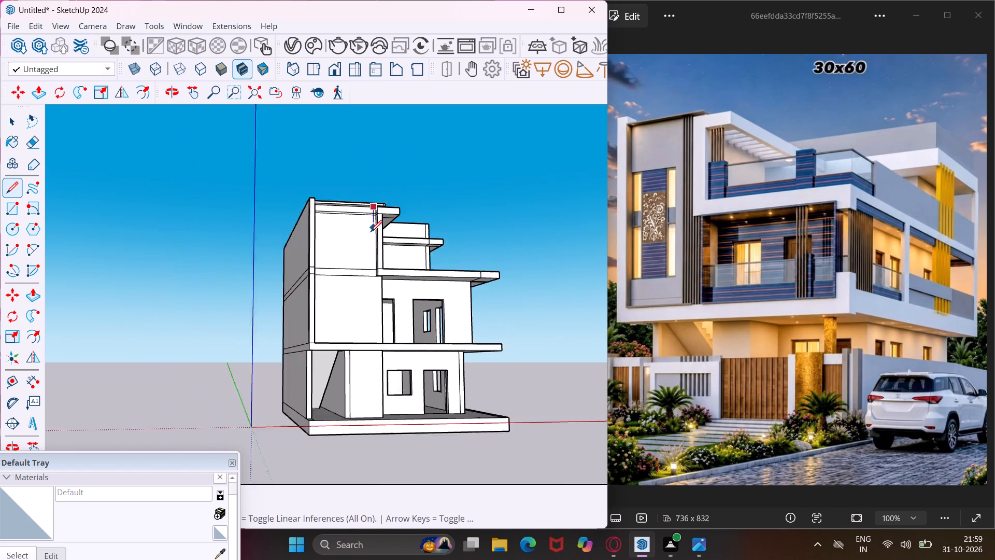
{"action": "middle_click_drag", "start_coordinate": [371, 246], "coordinate": [392, 340]}
{"action": "scroll", "coordinate": [380, 364], "scroll_direction": "up", "scroll_amount": 5}
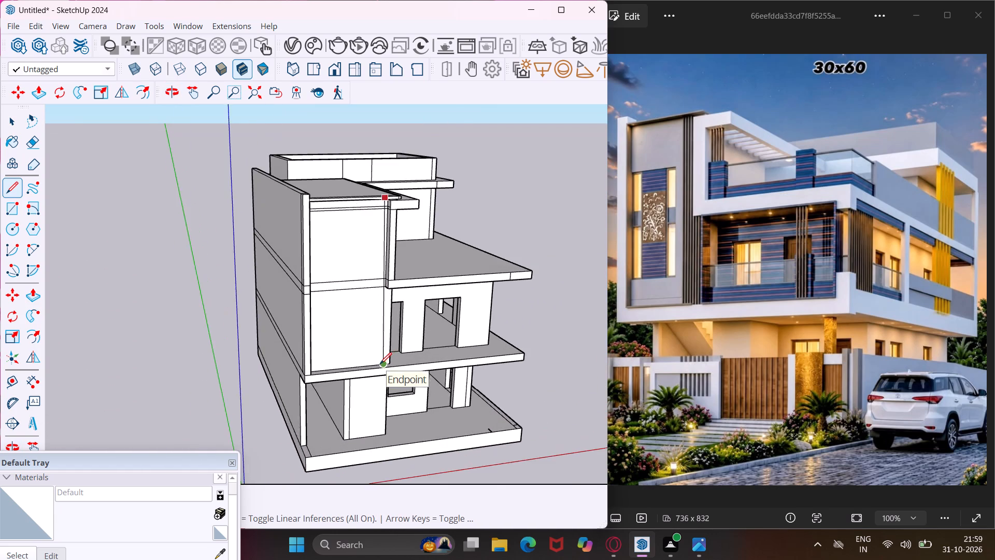
{"action": "scroll", "coordinate": [380, 364], "scroll_direction": "up", "scroll_amount": 7}
{"action": "left_click", "coordinate": [379, 367]}
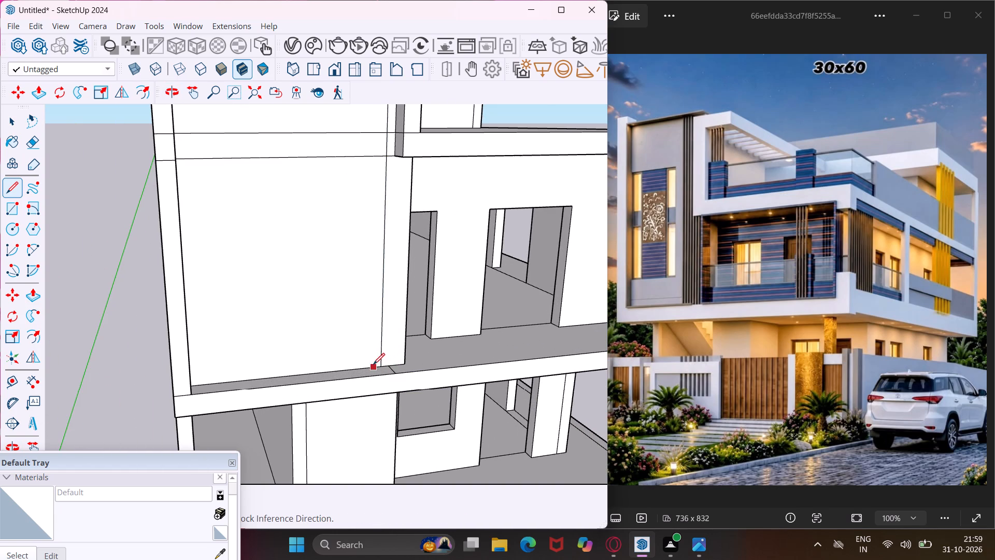
{"action": "key", "text": "Escape"}
{"action": "key", "text": "space"}
{"action": "scroll", "coordinate": [357, 254], "scroll_direction": "down", "scroll_amount": 5}
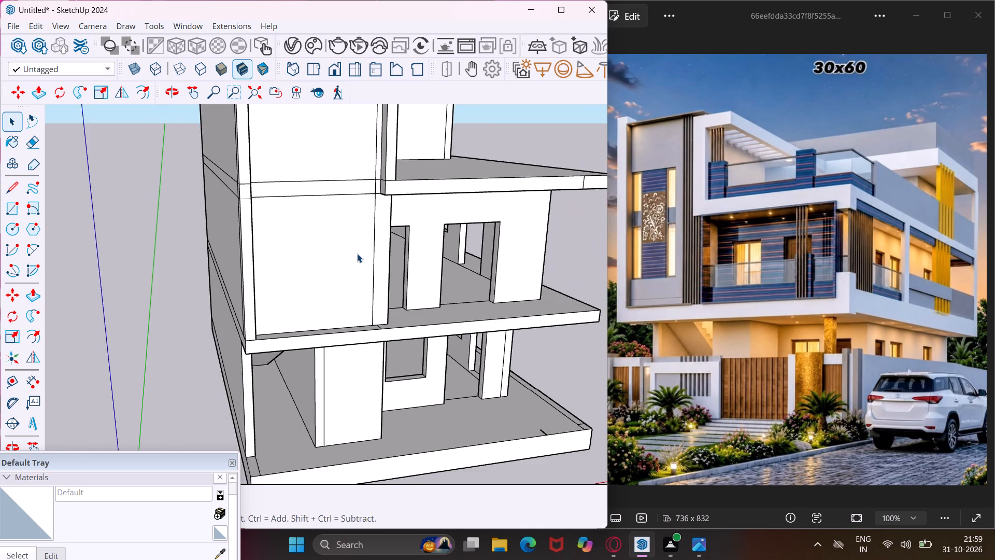
{"action": "scroll", "coordinate": [357, 254], "scroll_direction": "down", "scroll_amount": 6}
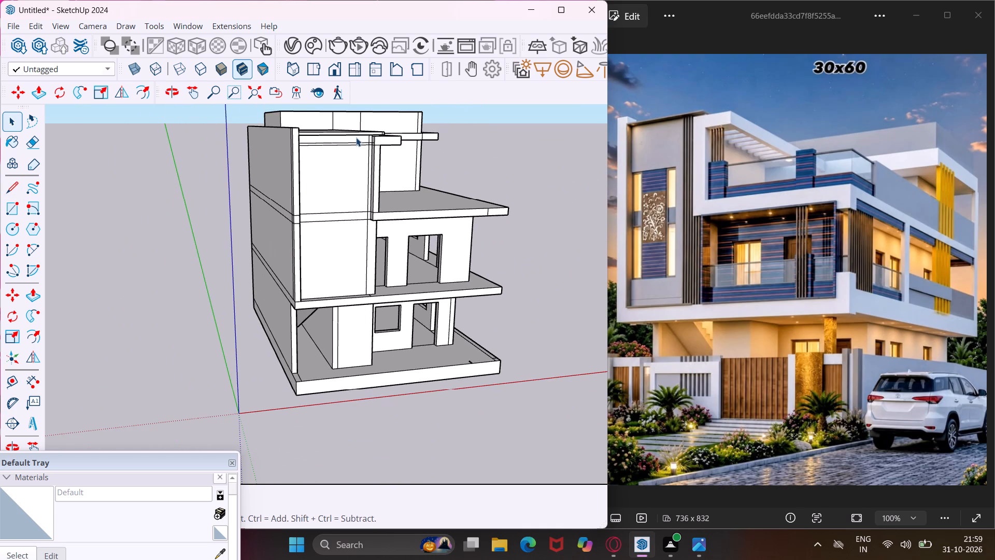
Erase the horizontal lines across the top of the tower's front face just below its roof, including the short leftovers in the side strip.
{"action": "scroll", "coordinate": [359, 137], "scroll_direction": "up", "scroll_amount": 4}
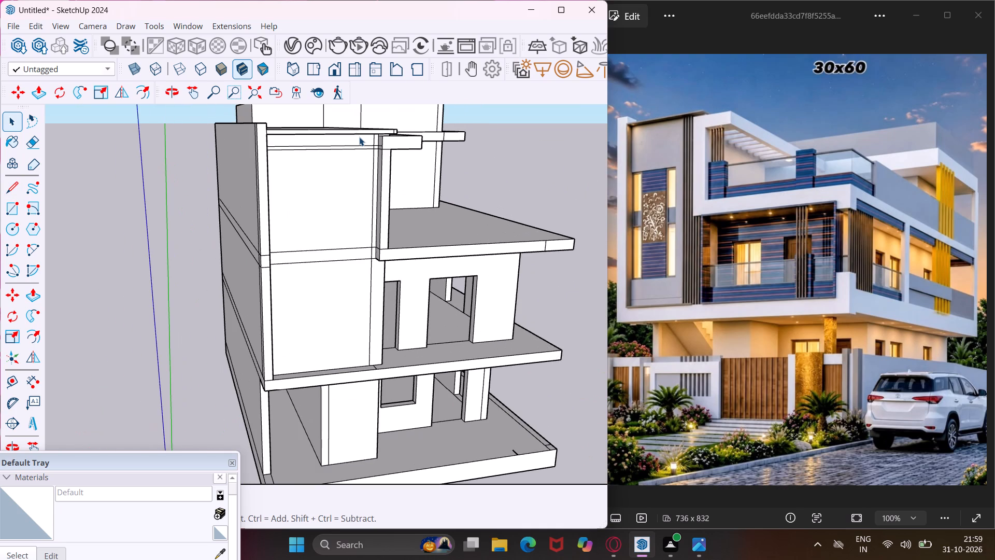
{"action": "key", "text": "e"}
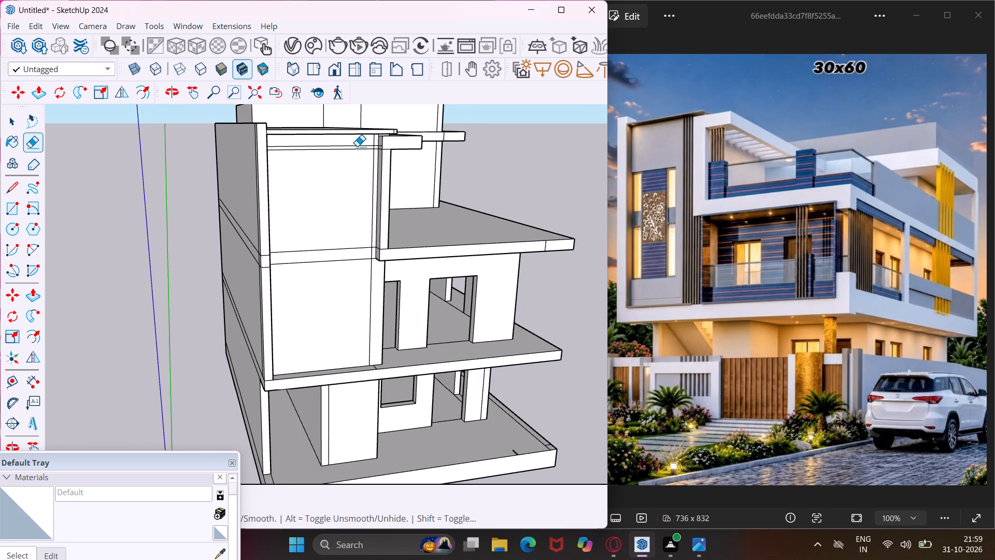
{"action": "left_click", "coordinate": [357, 146]}
{"action": "left_click", "coordinate": [362, 152]}
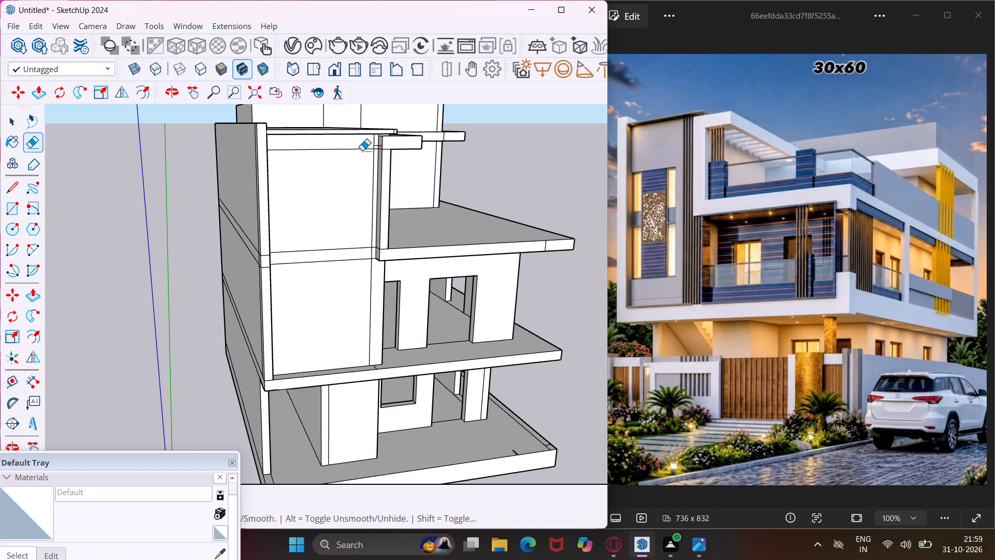
{"action": "left_click", "coordinate": [362, 150]}
{"action": "scroll", "coordinate": [375, 149], "scroll_direction": "up", "scroll_amount": 12}
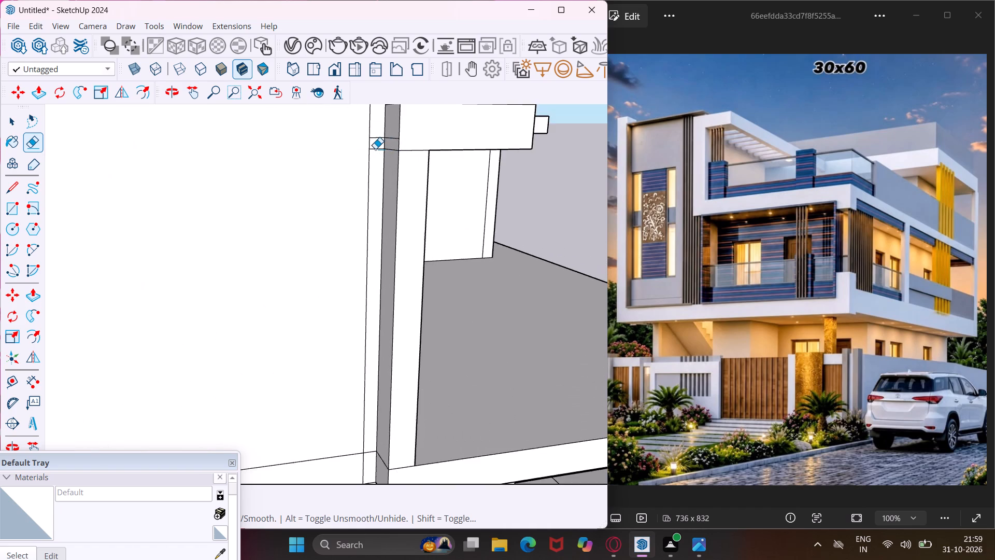
{"action": "scroll", "coordinate": [375, 149], "scroll_direction": "up", "scroll_amount": 5}
{"action": "left_click_drag", "start_coordinate": [374, 129], "coordinate": [377, 151]}
{"action": "middle_click_drag", "start_coordinate": [377, 151], "coordinate": [382, 152]}
{"action": "scroll", "coordinate": [374, 125], "scroll_direction": "down", "scroll_amount": 8}
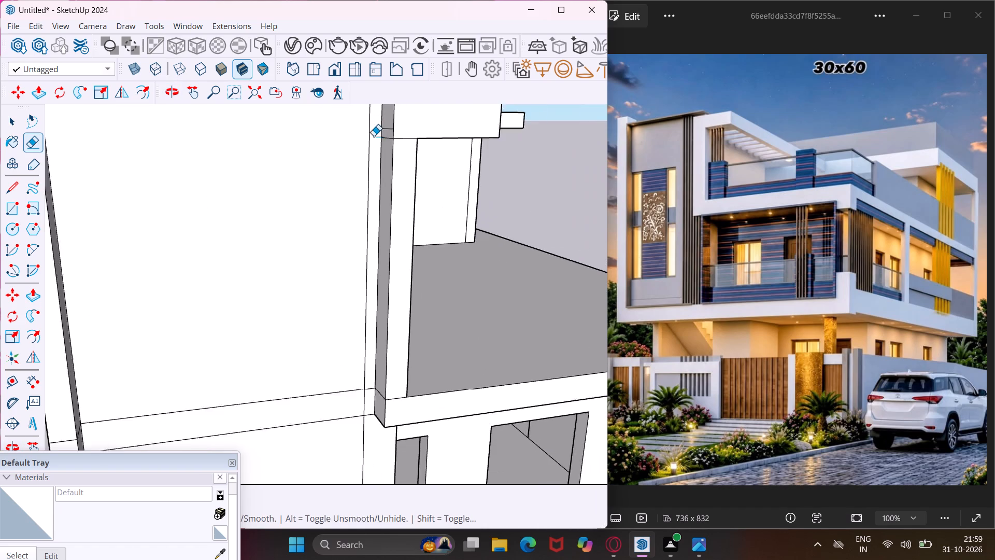
{"action": "scroll", "coordinate": [374, 136], "scroll_direction": "down", "scroll_amount": 2}
Erase the two horizontal lines across the tower's front face at the upper balcony slab level, including their short ends in the side strip.
{"action": "scroll", "coordinate": [339, 387], "scroll_direction": "up", "scroll_amount": 8}
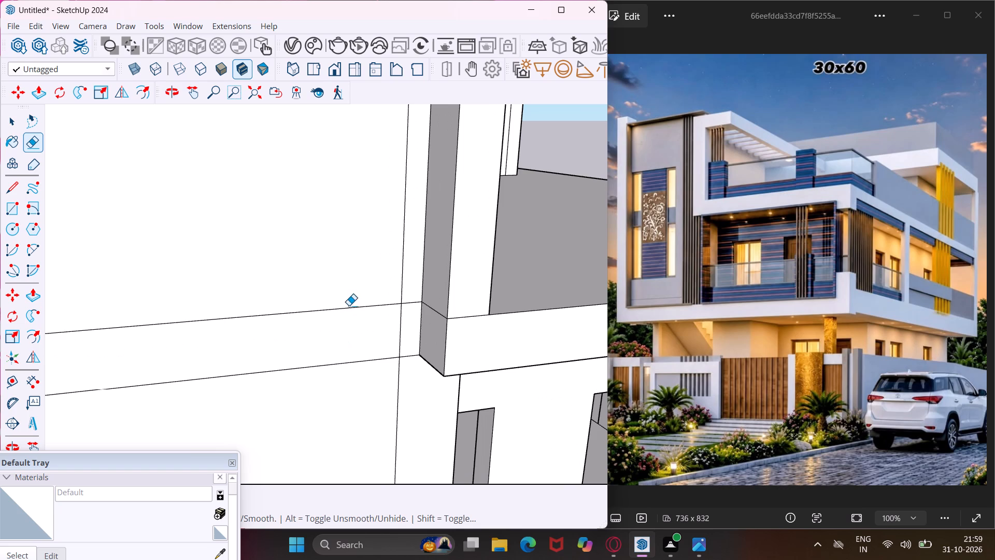
{"action": "left_click_drag", "start_coordinate": [349, 305], "coordinate": [353, 371]}
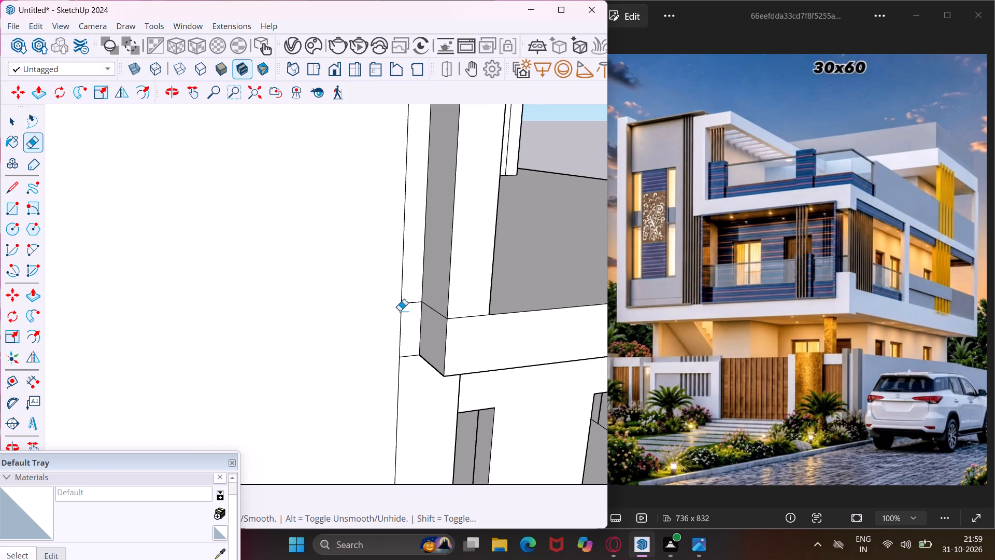
{"action": "scroll", "coordinate": [409, 306], "scroll_direction": "up", "scroll_amount": 3}
{"action": "left_click_drag", "start_coordinate": [409, 298], "coordinate": [404, 378]}
{"action": "scroll", "coordinate": [298, 310], "scroll_direction": "down", "scroll_amount": 11}
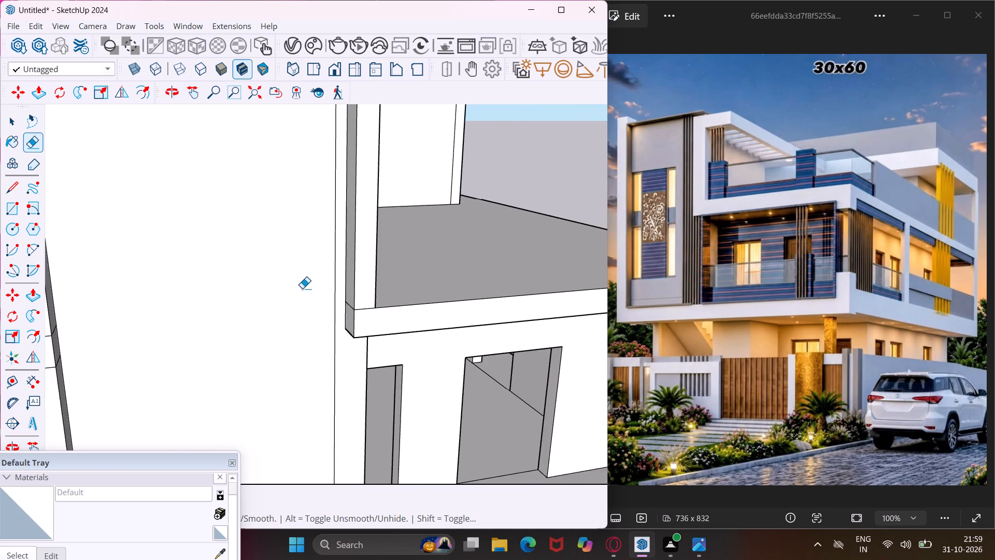
{"action": "scroll", "coordinate": [303, 281], "scroll_direction": "down", "scroll_amount": 8}
{"action": "key", "text": "Escape"}
{"action": "key", "text": "space"}
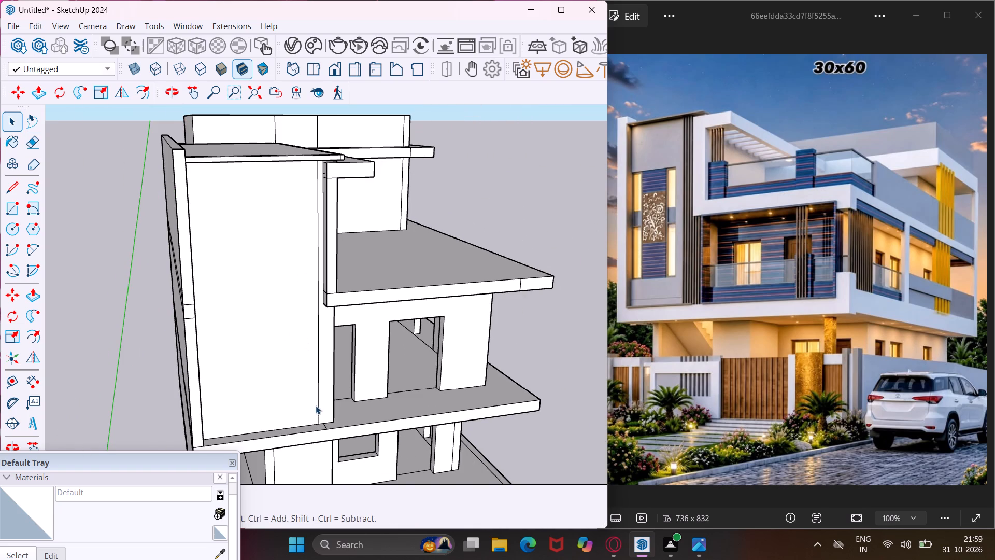
Copy the vertical line on the tower's front face across to the corner of the slab above the first-floor balcony.
{"action": "scroll", "coordinate": [317, 422], "scroll_direction": "up", "scroll_amount": 7}
{"action": "left_click", "coordinate": [320, 423]}
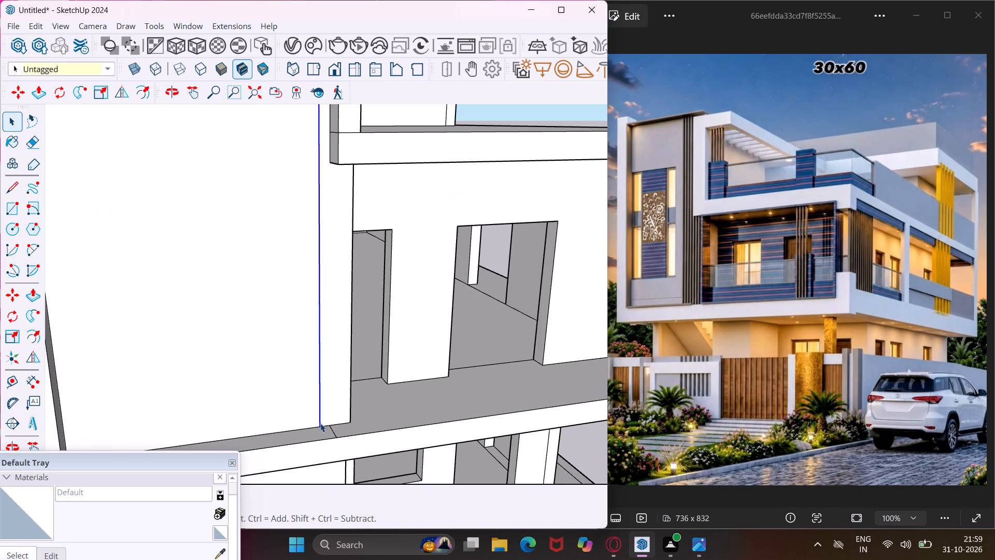
{"action": "key", "text": "m"}
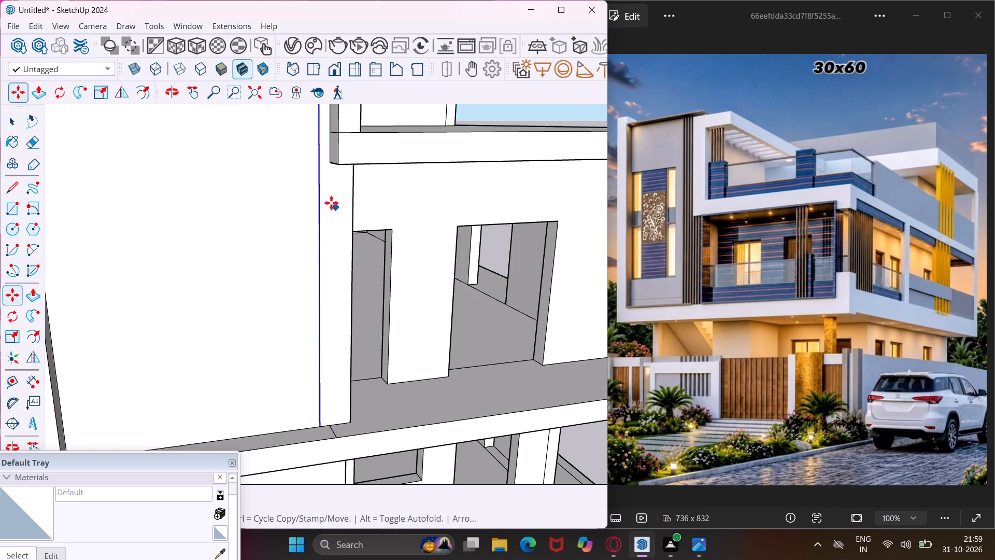
{"action": "scroll", "coordinate": [319, 165], "scroll_direction": "up", "scroll_amount": 4}
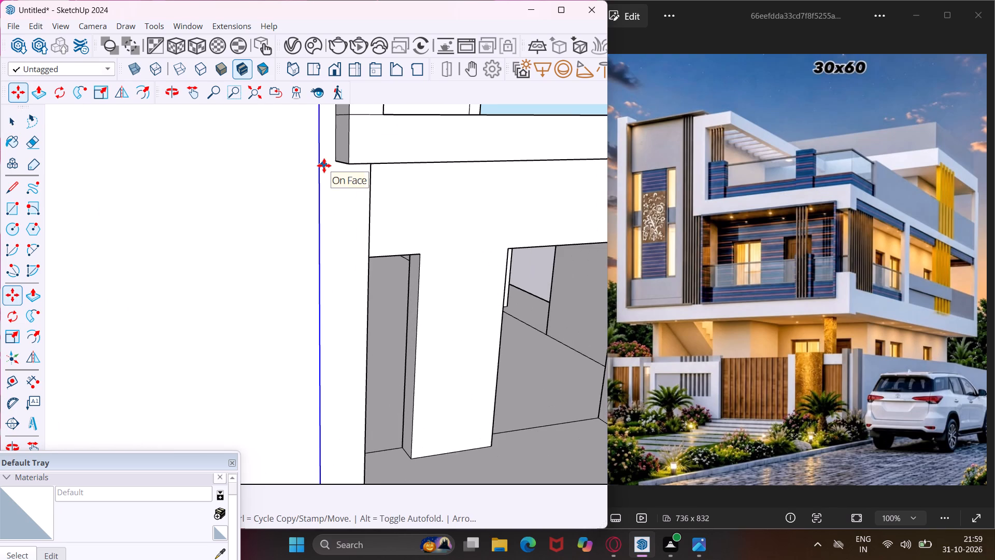
{"action": "left_click", "coordinate": [319, 165]}
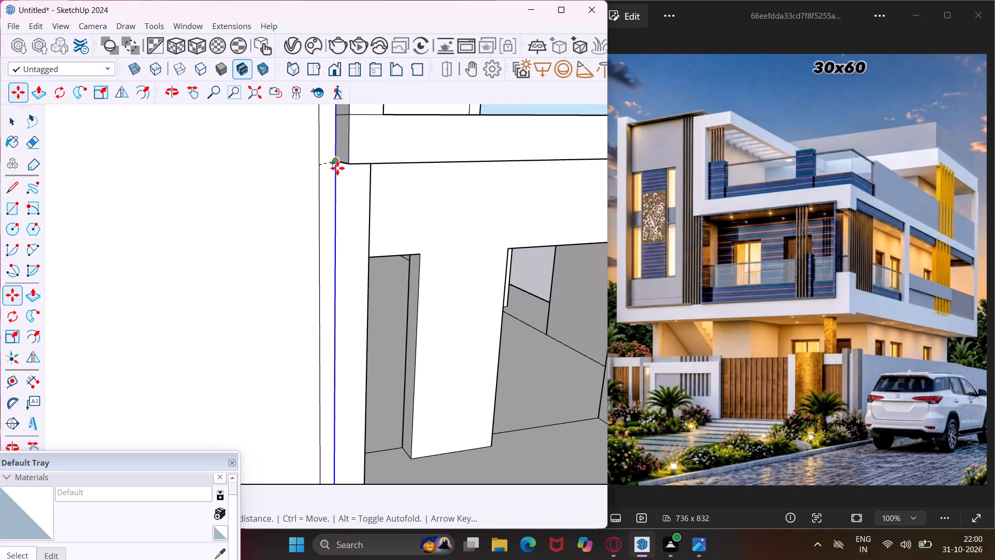
{"action": "left_click", "coordinate": [337, 172]}
Make two more copies of the vertical line along the tower's front face, away from the balcony, with a narrow gap followed by a wider one.
{"action": "scroll", "coordinate": [282, 170], "scroll_direction": "down", "scroll_amount": 5}
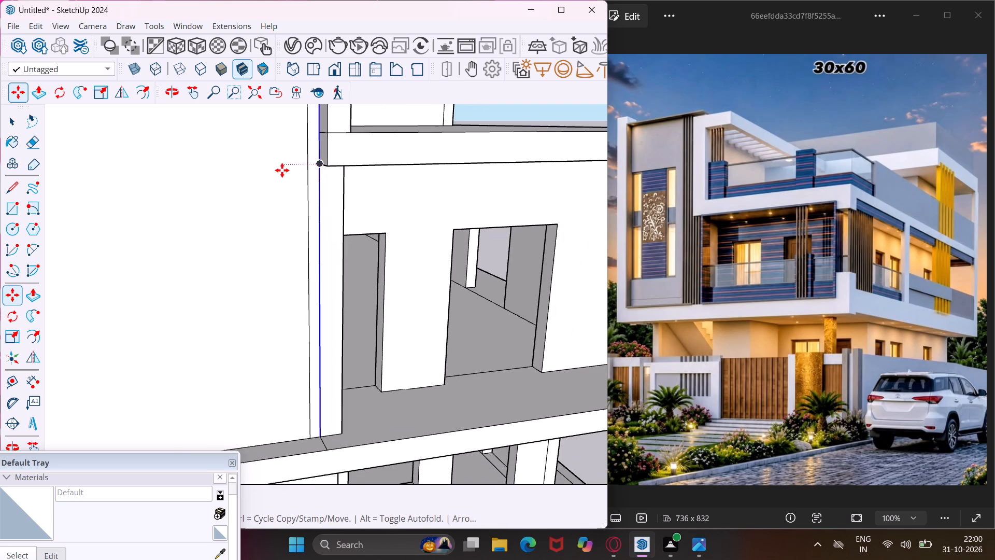
{"action": "scroll", "coordinate": [282, 170], "scroll_direction": "down", "scroll_amount": 4}
{"action": "scroll", "coordinate": [307, 347], "scroll_direction": "up", "scroll_amount": 2}
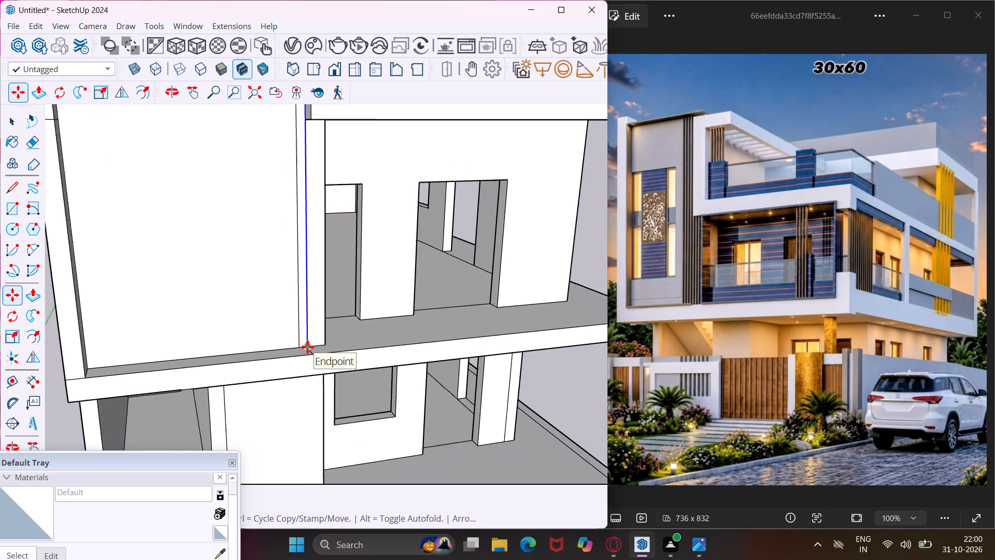
{"action": "scroll", "coordinate": [307, 347], "scroll_direction": "up", "scroll_amount": 4}
{"action": "left_click", "coordinate": [308, 349]}
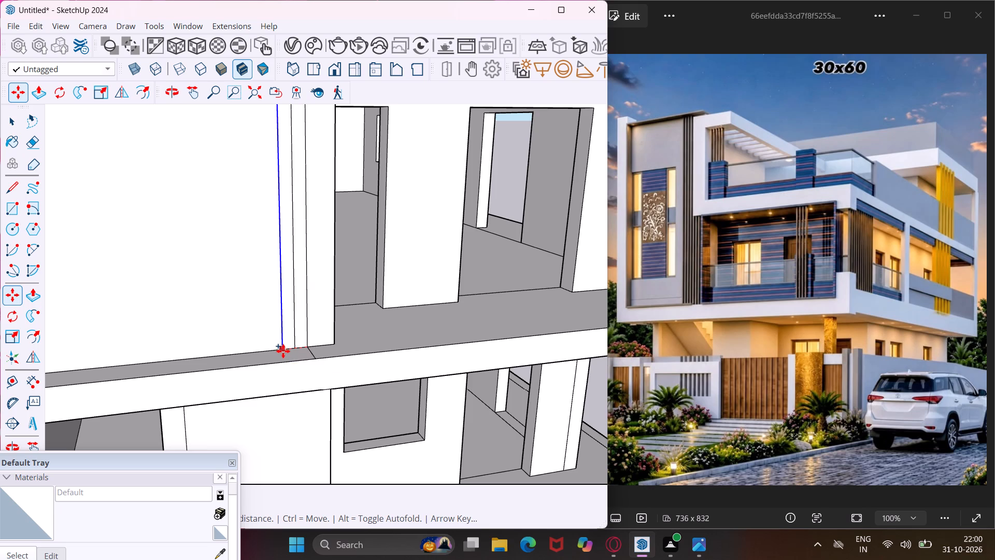
{"action": "scroll", "coordinate": [287, 352], "scroll_direction": "up", "scroll_amount": 3}
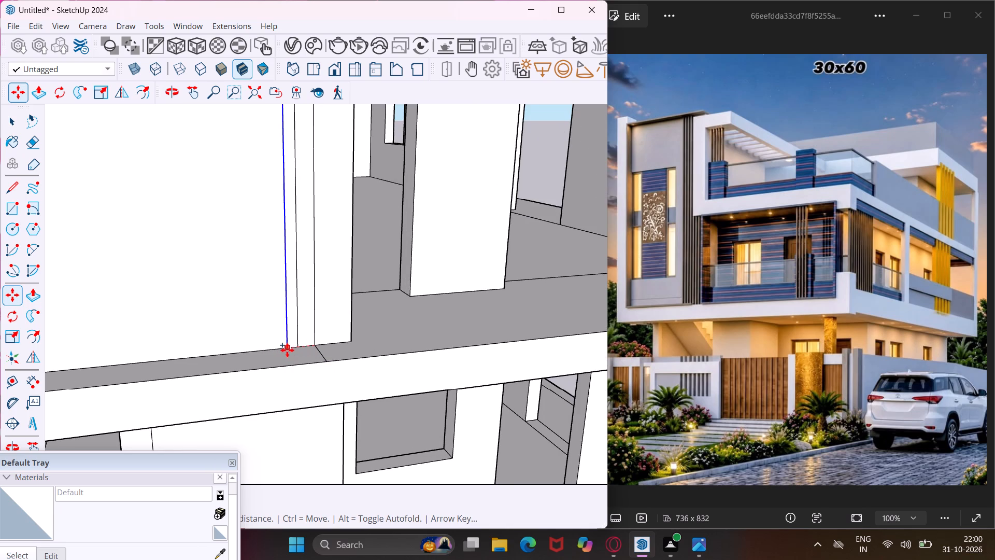
{"action": "left_click", "coordinate": [291, 348]}
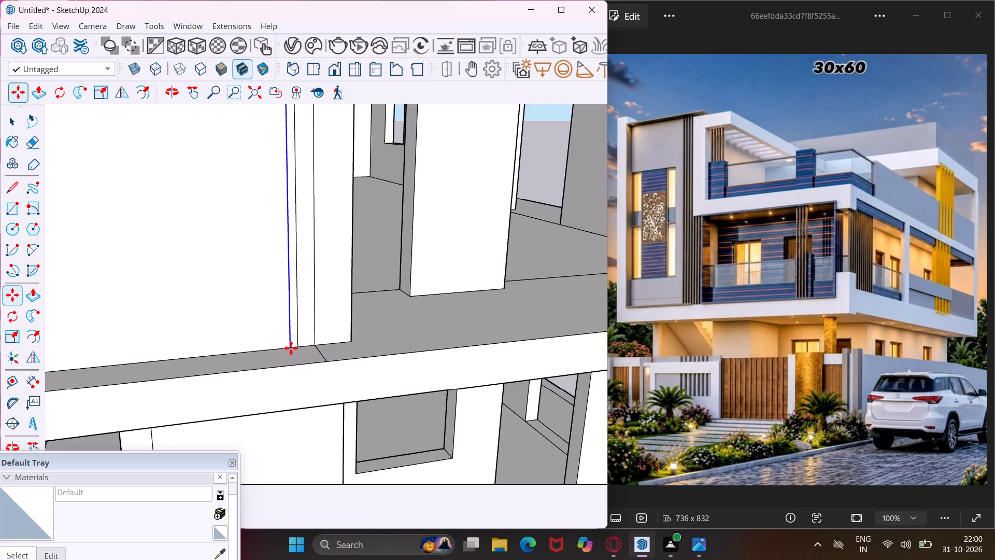
{"action": "scroll", "coordinate": [291, 348], "scroll_direction": "up", "scroll_amount": 8}
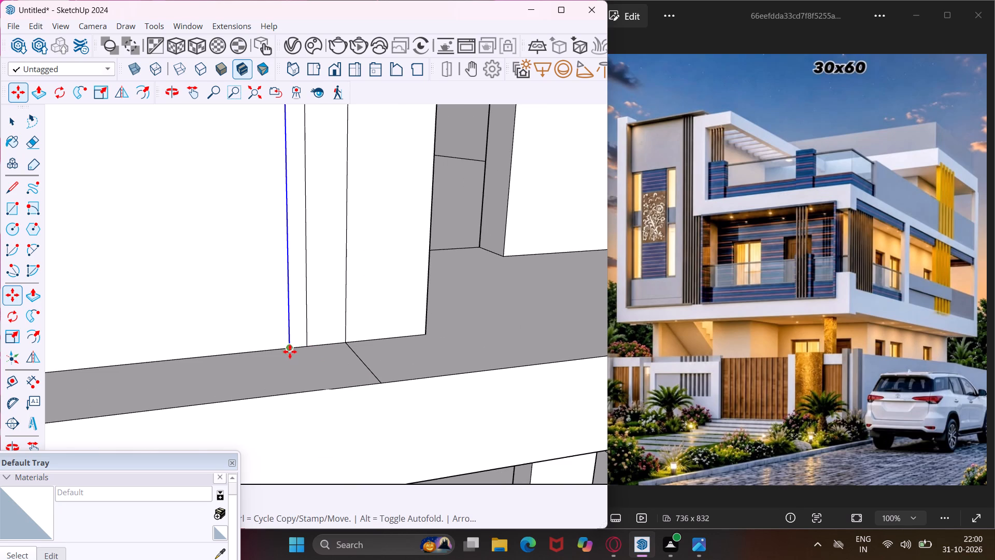
{"action": "left_click", "coordinate": [290, 351]}
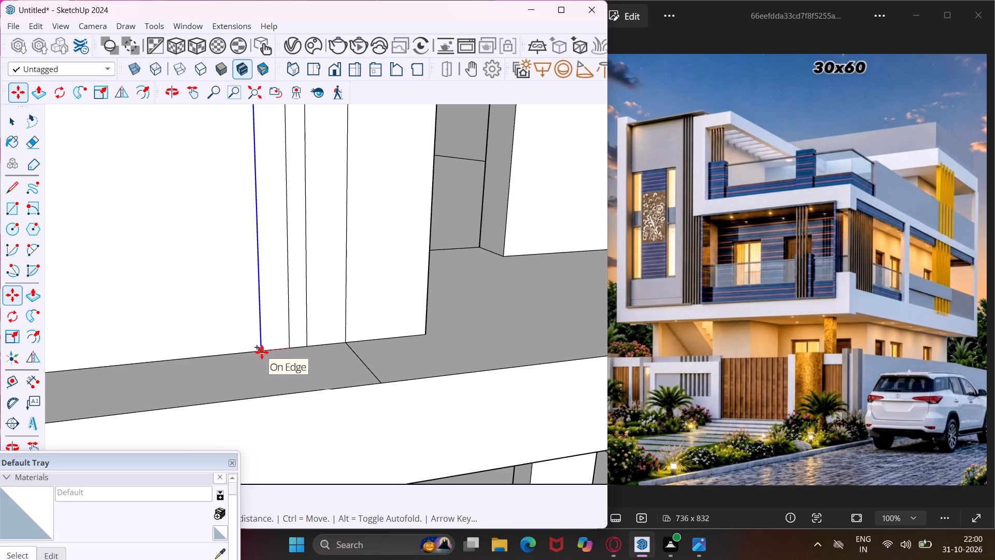
{"action": "left_click", "coordinate": [257, 353]}
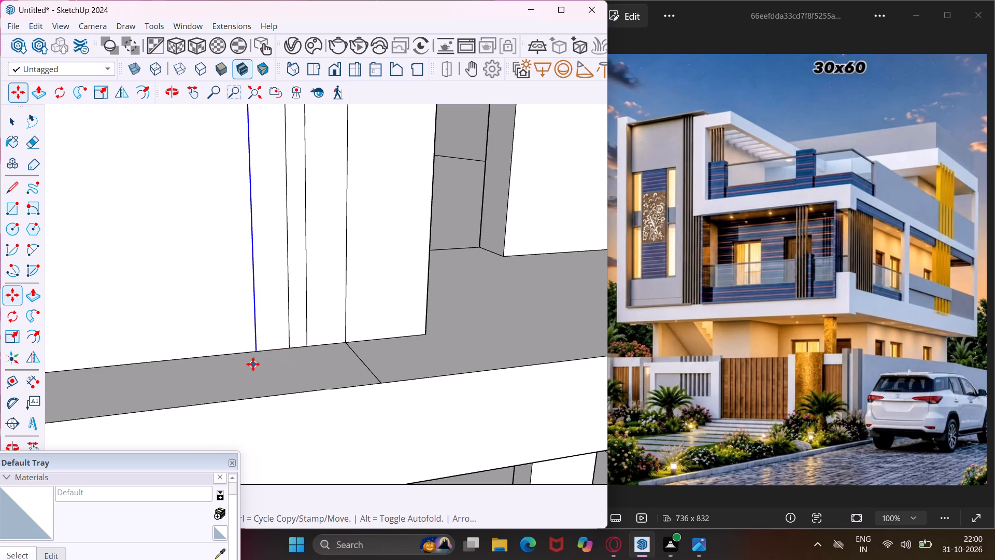
Add four more vertical line copies across the tower's front face, away from the balcony, alternating narrow and wide gaps to outline the fins.
{"action": "left_click", "coordinate": [254, 352]}
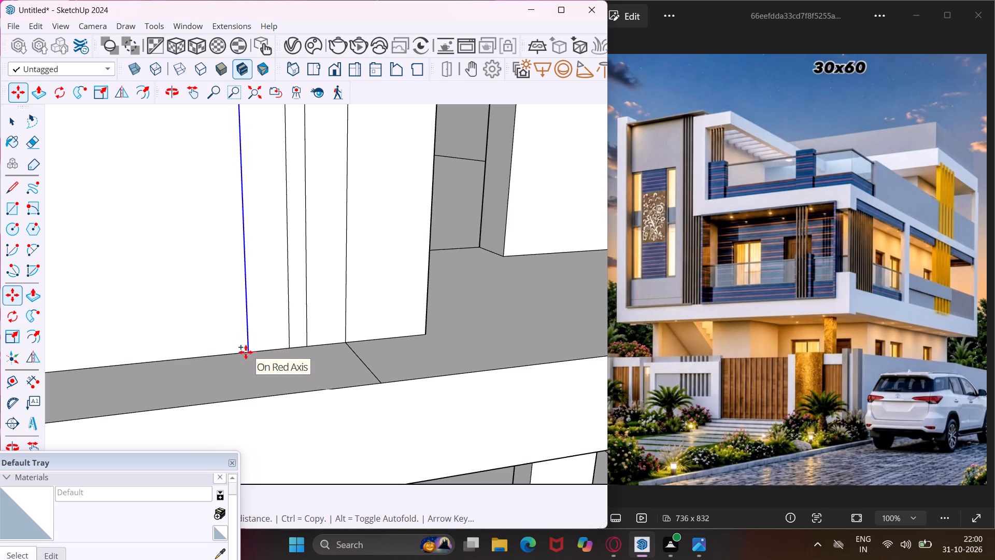
{"action": "left_click", "coordinate": [236, 353]}
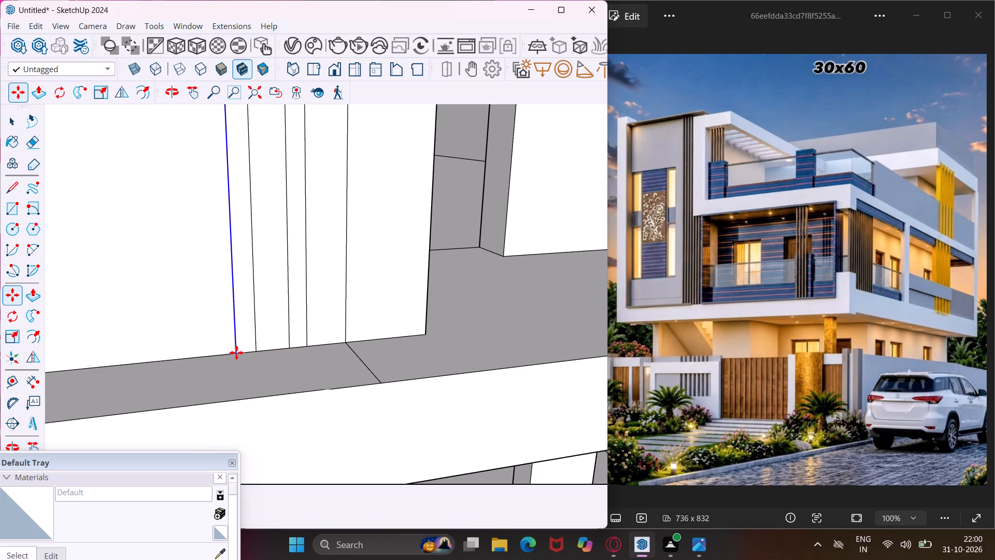
{"action": "left_click", "coordinate": [235, 353]}
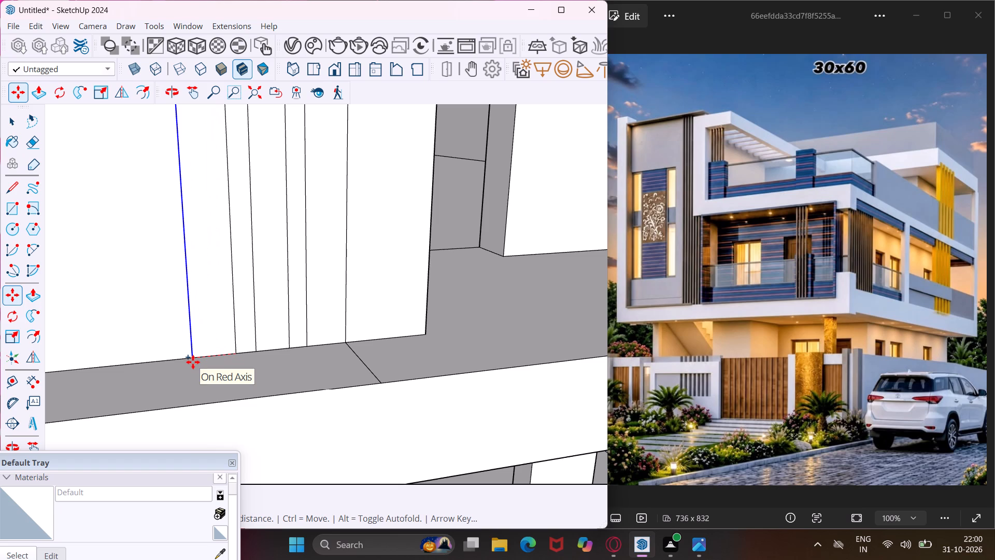
{"action": "left_click", "coordinate": [195, 361]}
{"action": "scroll", "coordinate": [197, 359], "scroll_direction": "down", "scroll_amount": 1}
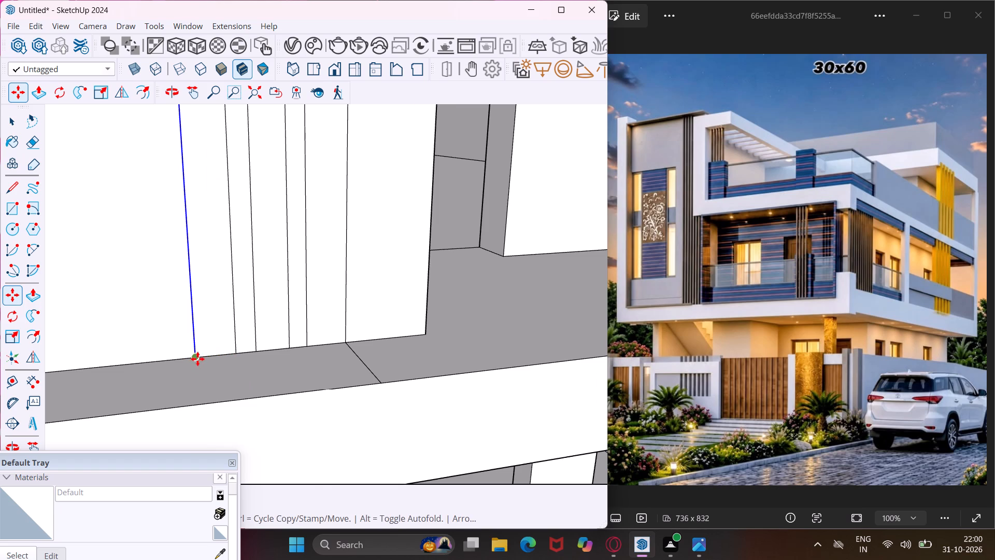
{"action": "left_click", "coordinate": [197, 357]}
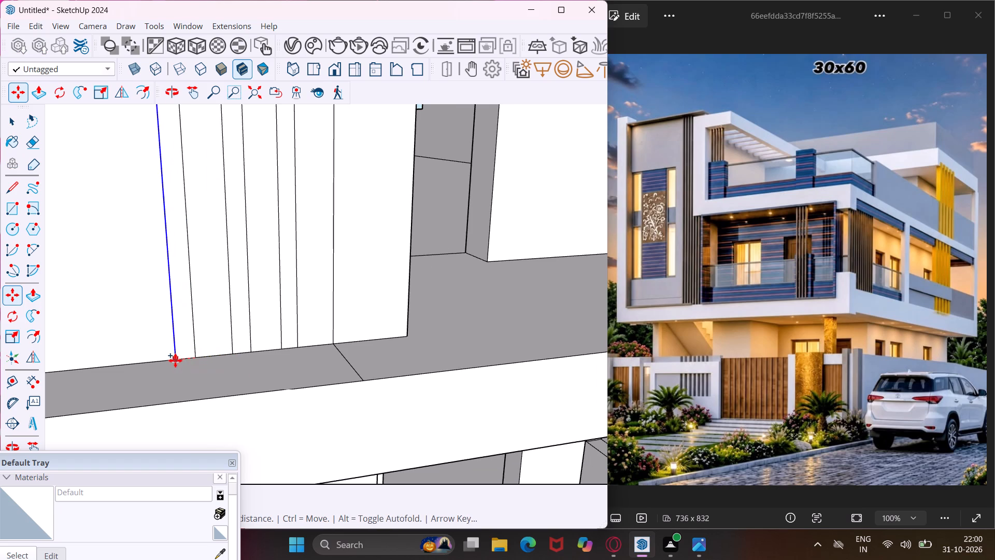
{"action": "left_click", "coordinate": [175, 360]}
{"action": "left_click", "coordinate": [173, 360]}
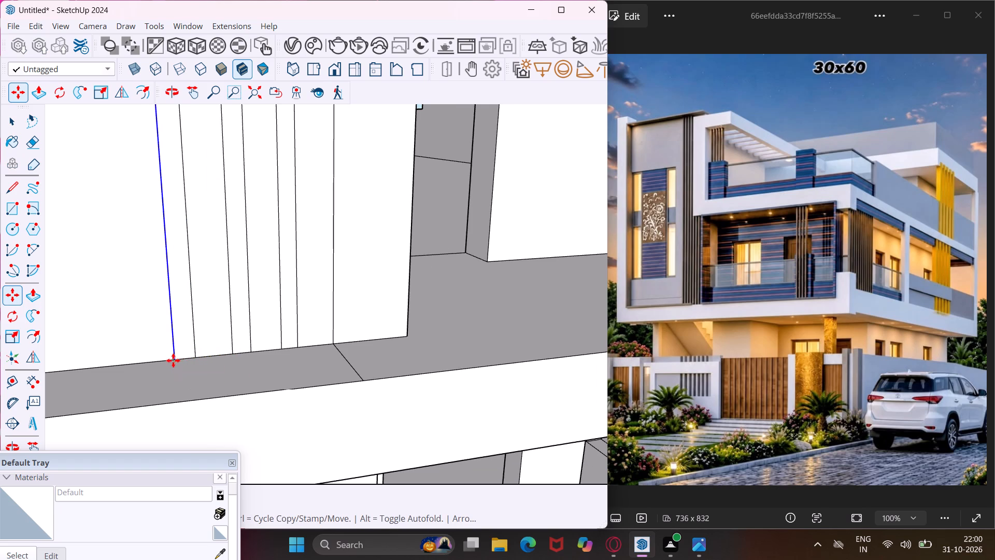
{"action": "left_click", "coordinate": [133, 362]}
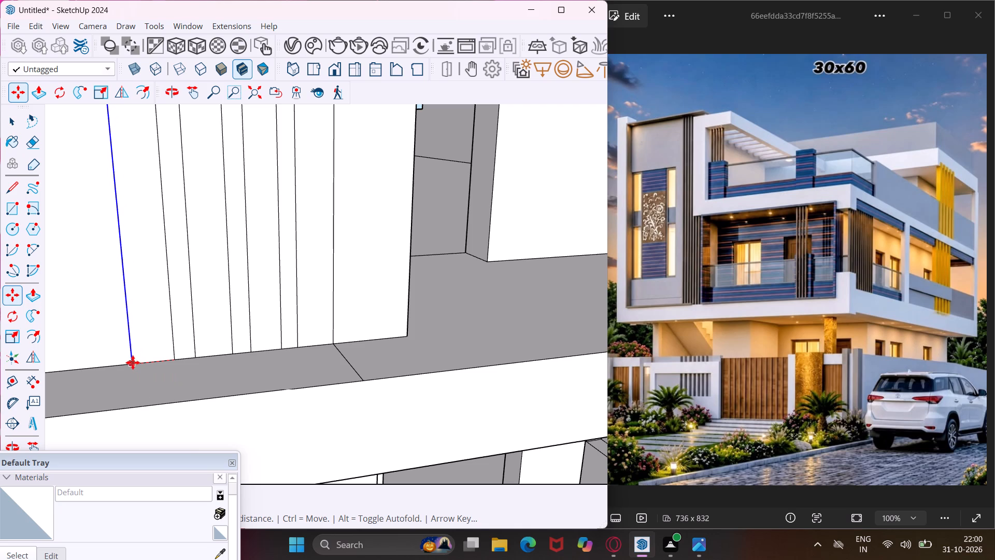
{"action": "scroll", "coordinate": [170, 375], "scroll_direction": "down", "scroll_amount": 11}
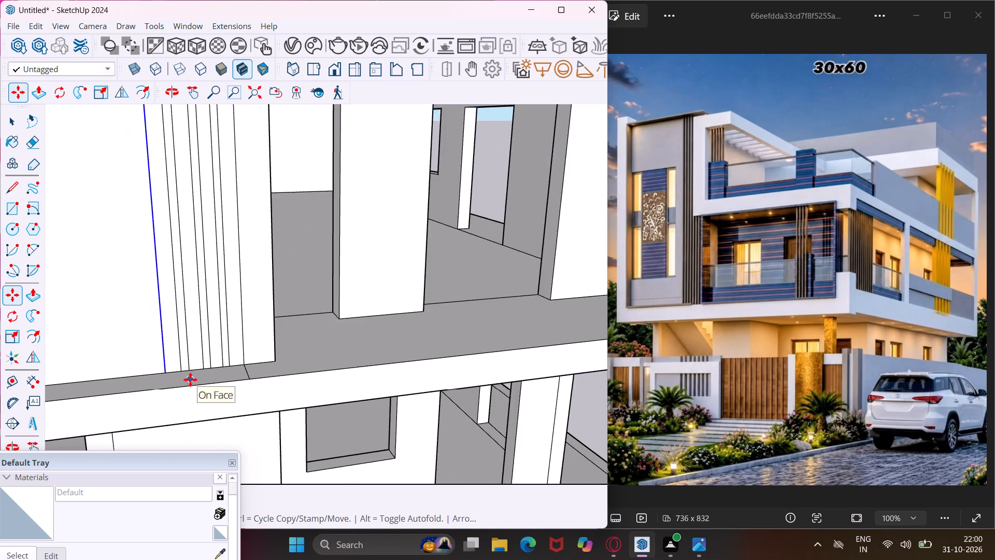
{"action": "scroll", "coordinate": [190, 380], "scroll_direction": "down", "scroll_amount": 10}
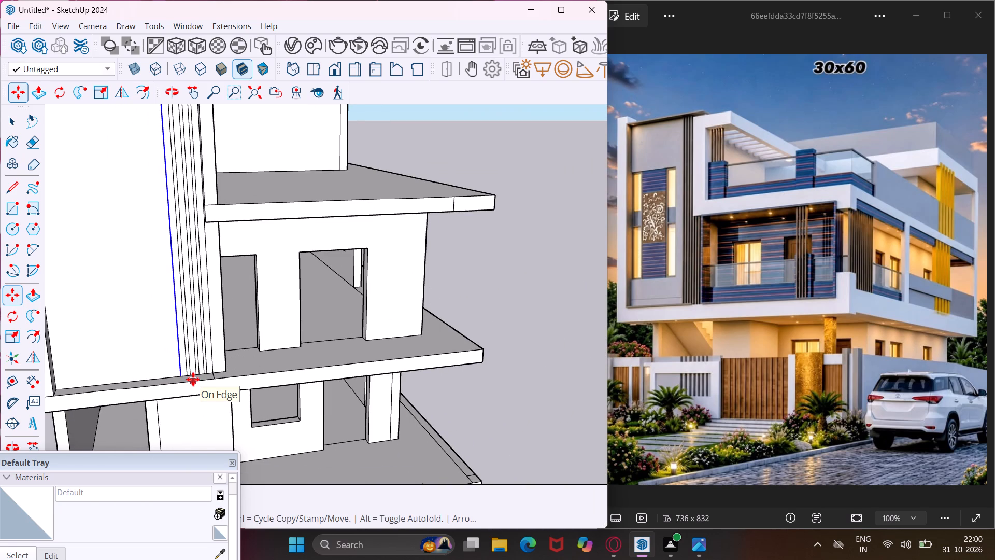
{"action": "key", "text": "Escape"}
{"action": "key", "text": "space"}
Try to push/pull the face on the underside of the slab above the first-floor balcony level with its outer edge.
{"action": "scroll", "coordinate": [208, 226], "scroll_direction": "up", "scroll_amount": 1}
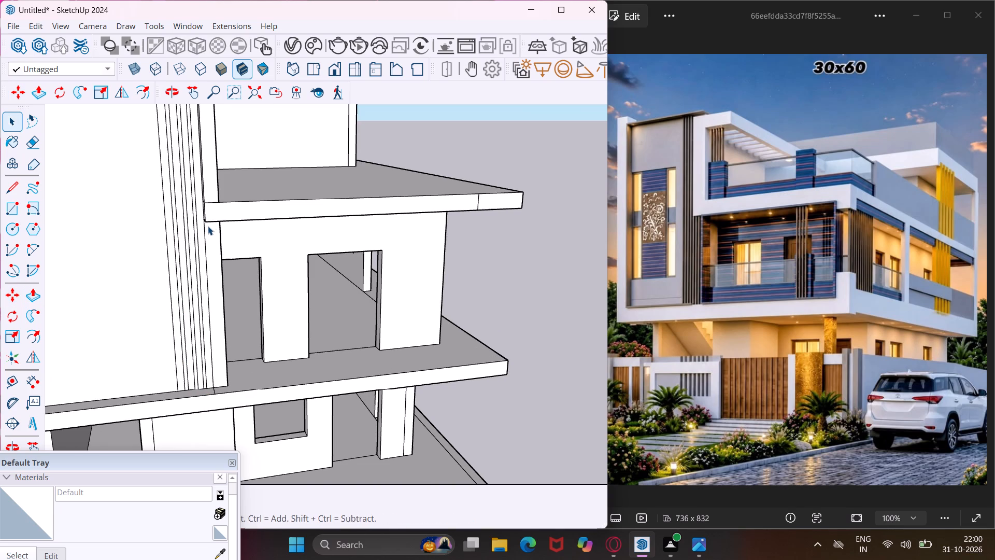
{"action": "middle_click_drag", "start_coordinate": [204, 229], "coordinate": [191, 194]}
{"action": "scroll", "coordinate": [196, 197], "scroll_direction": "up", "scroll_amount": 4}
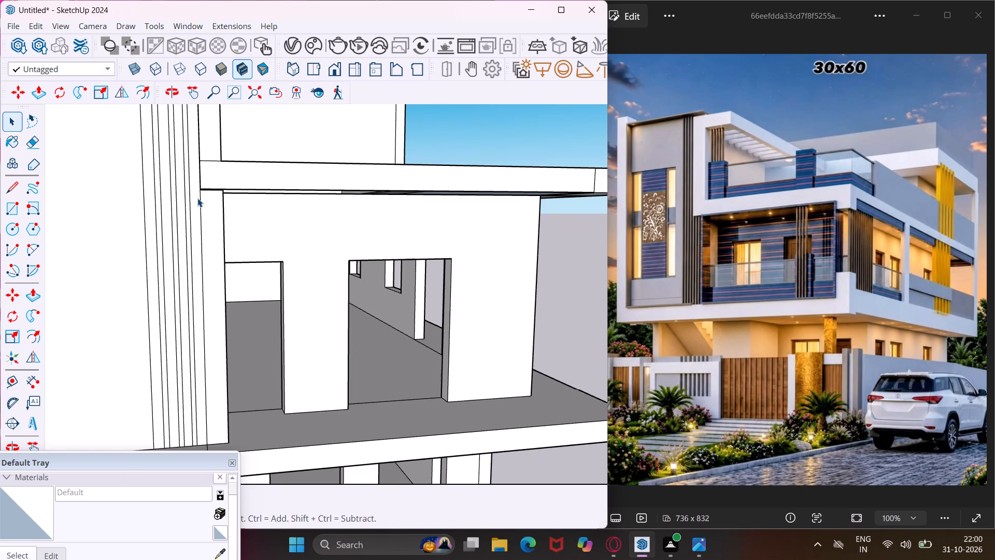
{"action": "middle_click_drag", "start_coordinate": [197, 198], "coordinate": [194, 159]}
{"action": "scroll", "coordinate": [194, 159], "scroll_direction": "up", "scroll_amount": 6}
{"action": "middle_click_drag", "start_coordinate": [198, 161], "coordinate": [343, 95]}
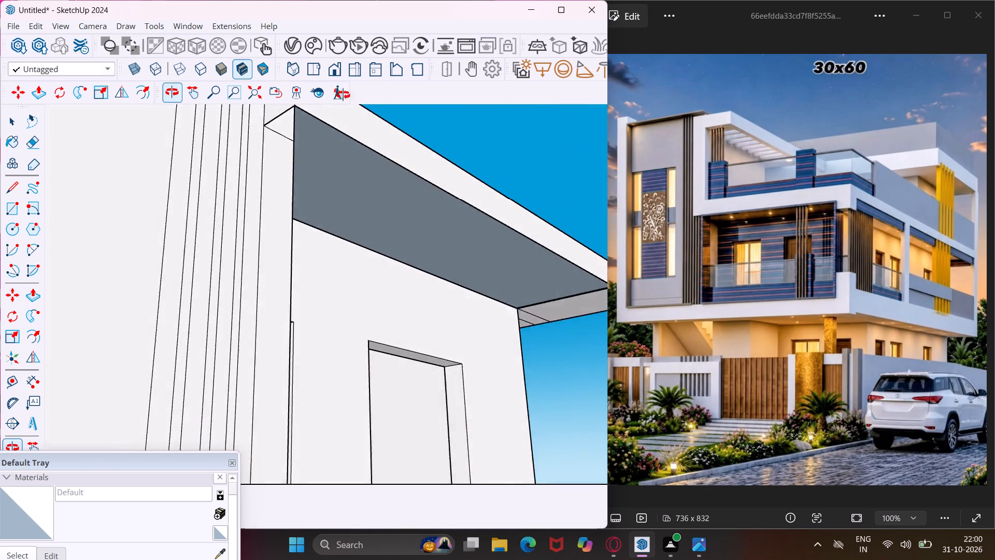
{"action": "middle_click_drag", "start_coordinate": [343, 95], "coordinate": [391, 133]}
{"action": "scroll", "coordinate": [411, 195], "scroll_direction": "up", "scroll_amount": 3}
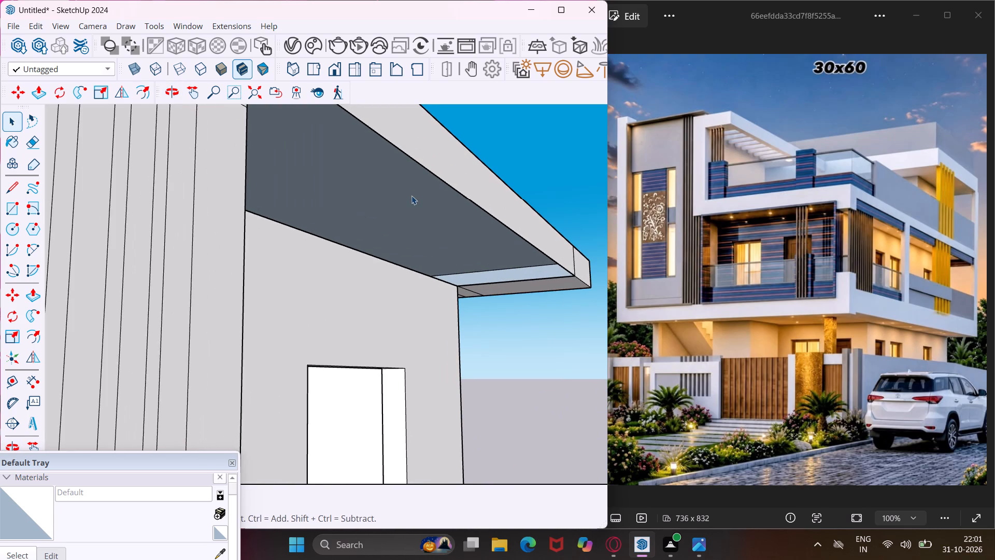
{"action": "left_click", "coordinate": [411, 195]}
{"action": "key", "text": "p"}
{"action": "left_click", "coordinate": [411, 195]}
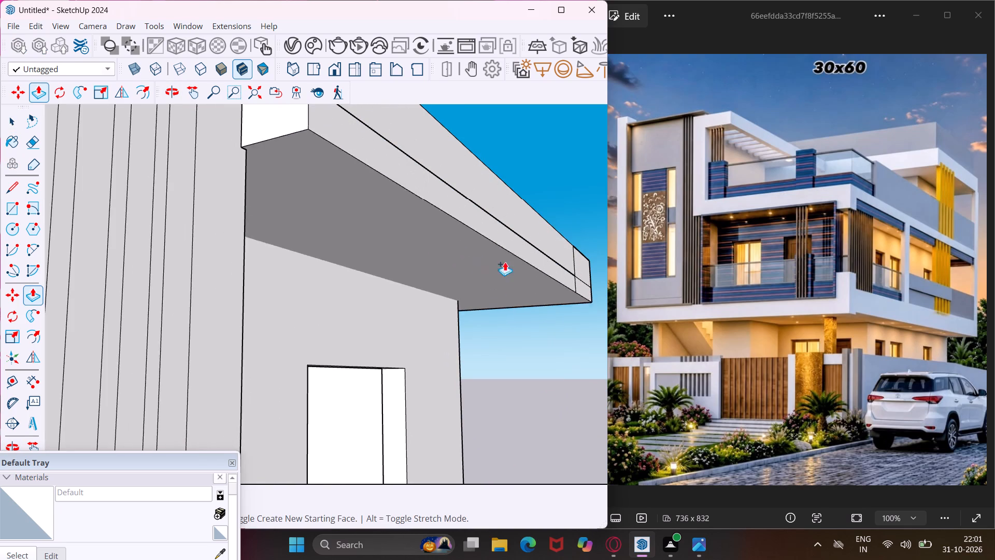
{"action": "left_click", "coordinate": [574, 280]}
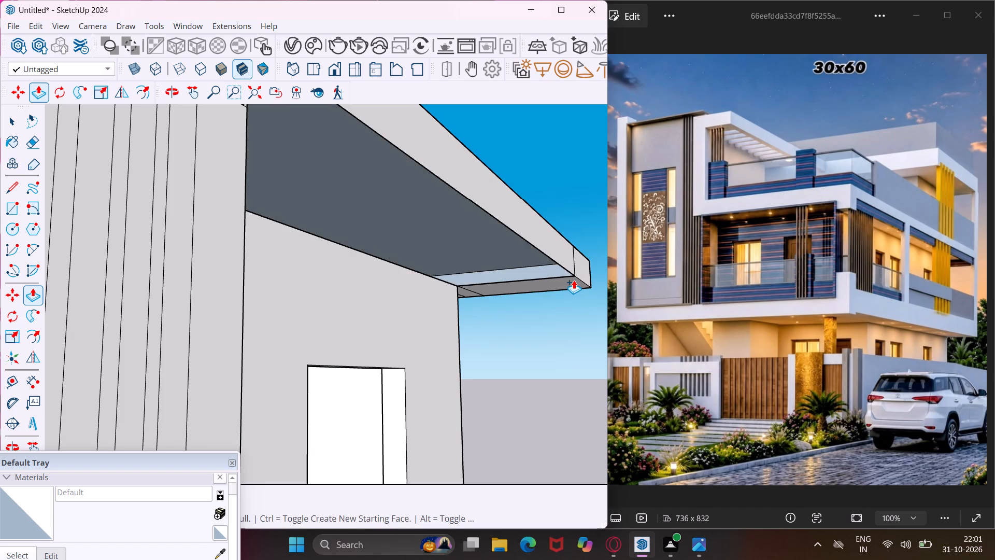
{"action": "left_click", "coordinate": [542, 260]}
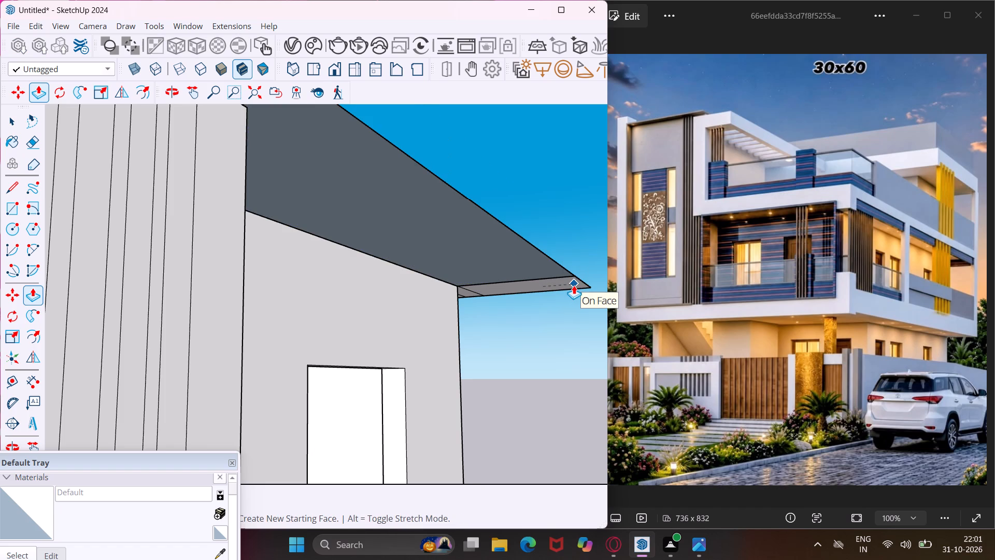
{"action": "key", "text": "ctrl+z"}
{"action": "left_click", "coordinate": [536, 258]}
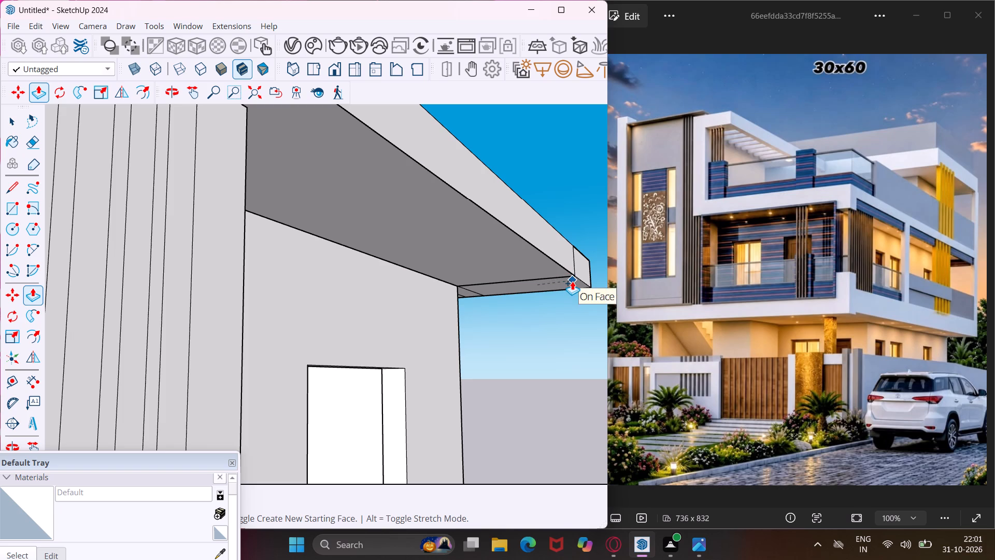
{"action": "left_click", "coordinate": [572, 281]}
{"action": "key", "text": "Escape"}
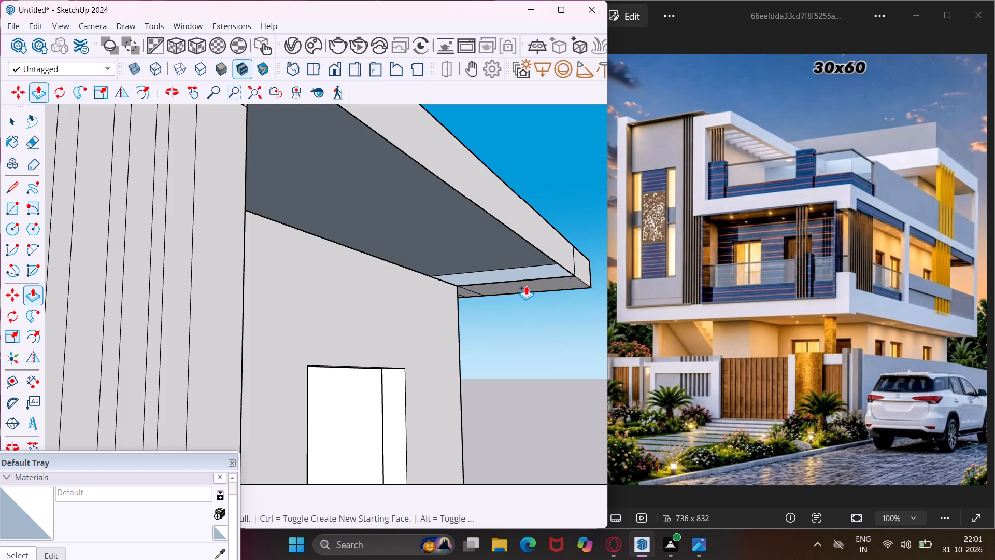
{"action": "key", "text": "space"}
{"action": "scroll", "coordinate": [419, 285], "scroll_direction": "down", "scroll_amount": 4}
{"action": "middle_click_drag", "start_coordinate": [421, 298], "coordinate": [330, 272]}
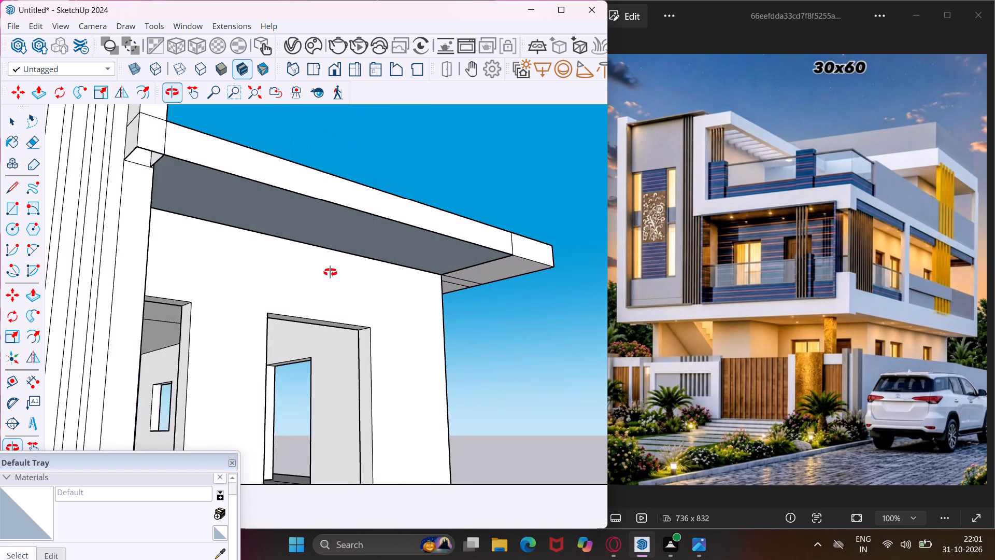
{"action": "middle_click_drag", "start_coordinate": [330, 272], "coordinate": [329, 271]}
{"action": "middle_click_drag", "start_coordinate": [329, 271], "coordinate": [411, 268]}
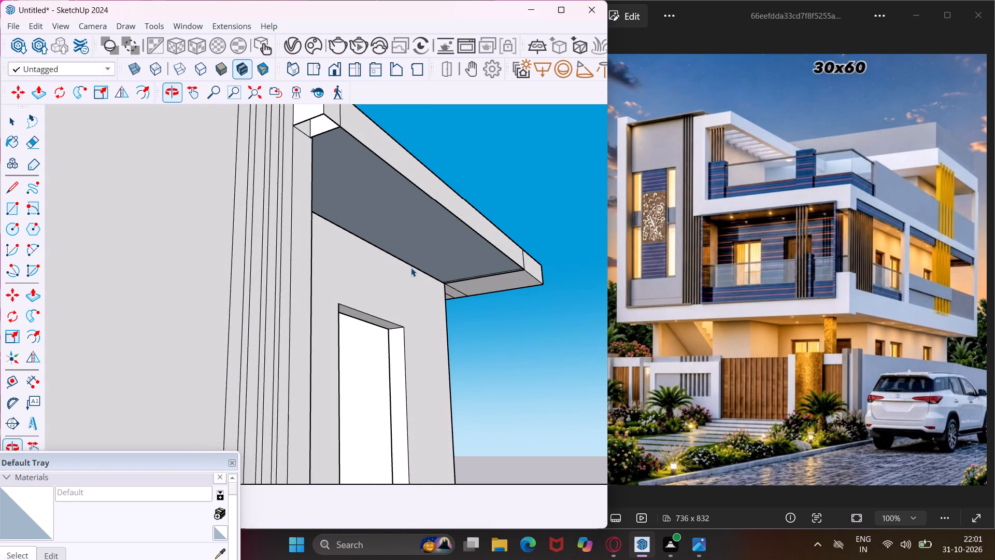
Draw a rectangle across the open underside of the slab above the first-floor balcony, from the wall corner to the slab's front edge.
{"action": "left_click", "coordinate": [18, 208]}
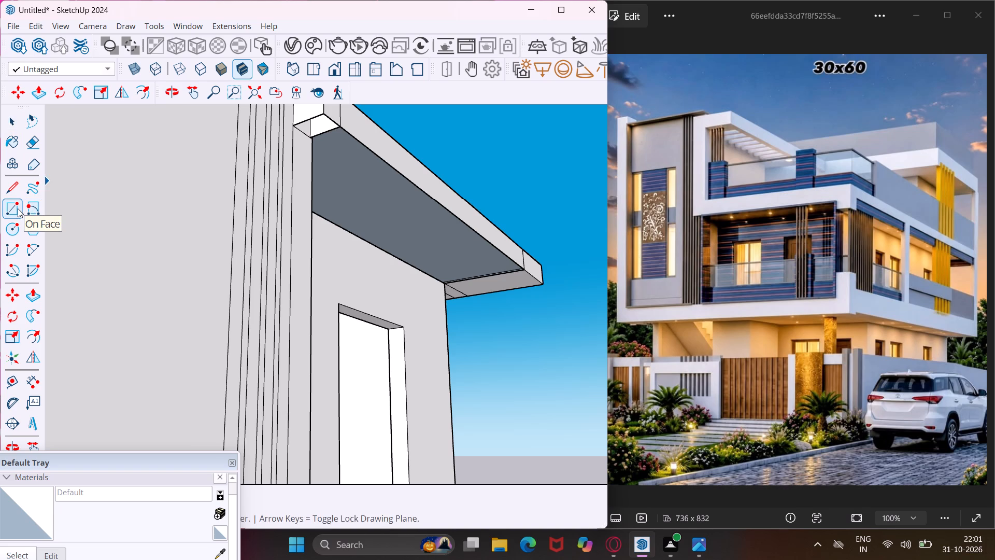
{"action": "scroll", "coordinate": [447, 282], "scroll_direction": "up", "scroll_amount": 3}
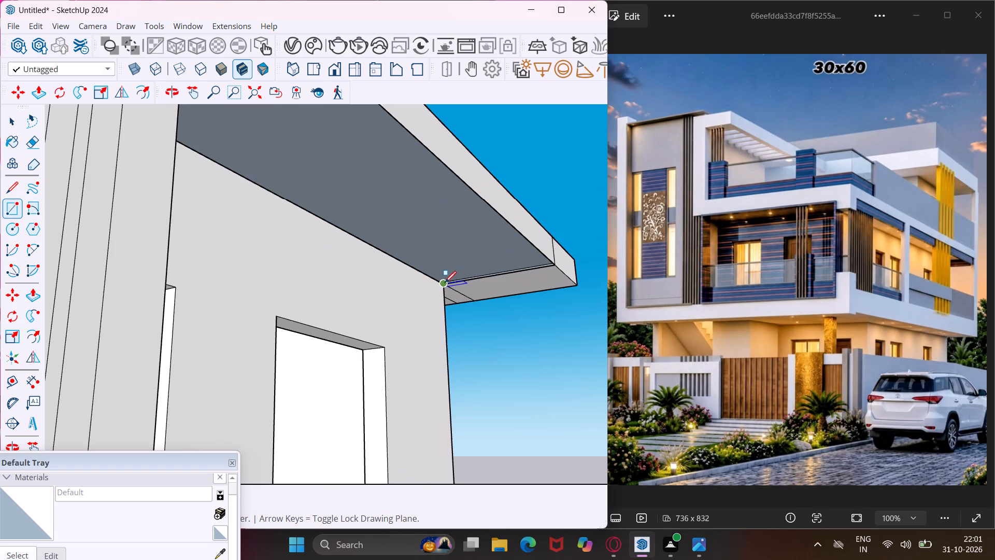
{"action": "left_click", "coordinate": [443, 283]}
{"action": "scroll", "coordinate": [459, 262], "scroll_direction": "down", "scroll_amount": 7}
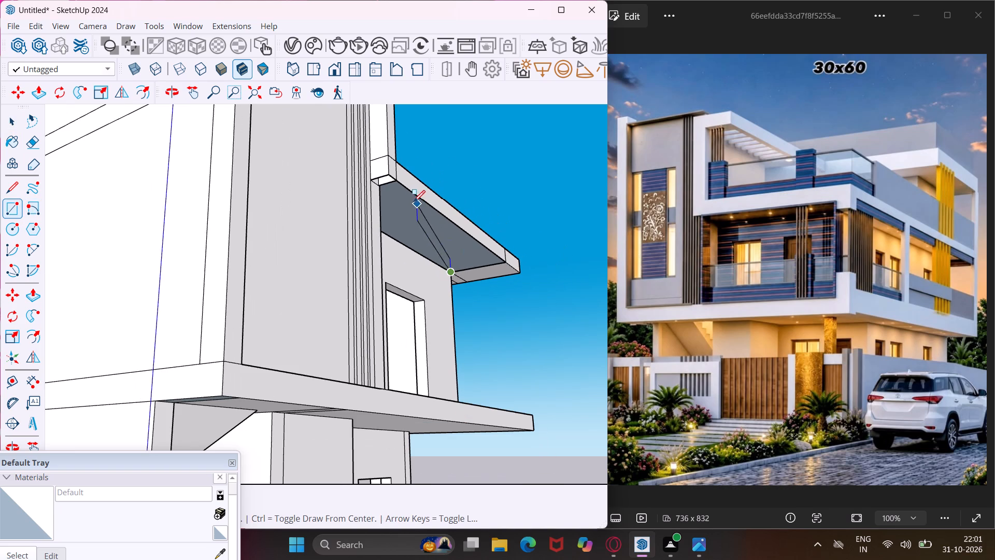
{"action": "left_click", "coordinate": [393, 180]}
{"action": "scroll", "coordinate": [393, 180], "scroll_direction": "up", "scroll_amount": 7}
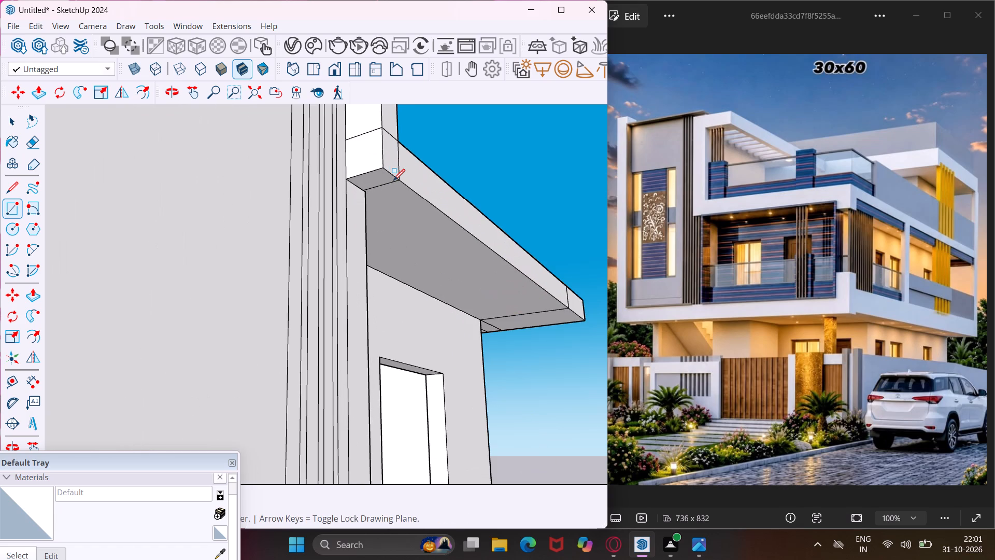
{"action": "key", "text": "Escape"}
{"action": "key", "text": "space"}
Draw a vertical line on the tower's front strip from the upper slab's underside down to the balcony floor, near the existing fin lines.
{"action": "scroll", "coordinate": [301, 209], "scroll_direction": "down", "scroll_amount": 10}
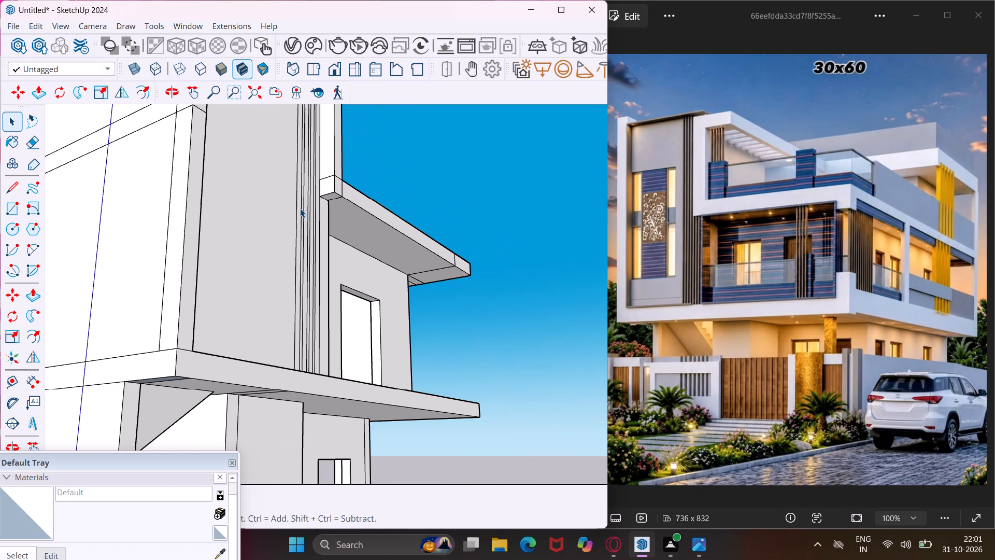
{"action": "middle_click_drag", "start_coordinate": [328, 307], "coordinate": [315, 398]}
{"action": "scroll", "coordinate": [319, 424], "scroll_direction": "up", "scroll_amount": 2}
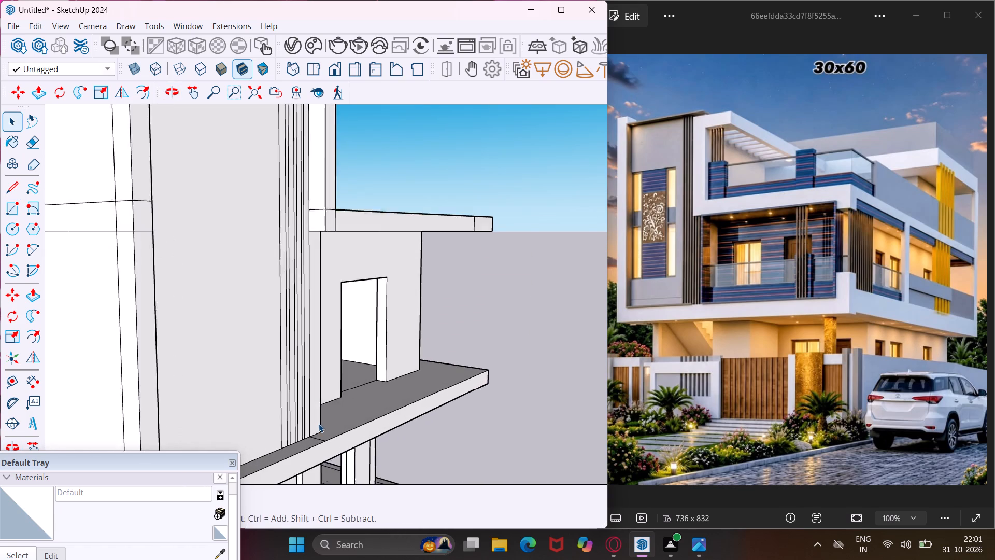
{"action": "scroll", "coordinate": [319, 424], "scroll_direction": "up", "scroll_amount": 5}
{"action": "middle_click_drag", "start_coordinate": [319, 425], "coordinate": [276, 426]}
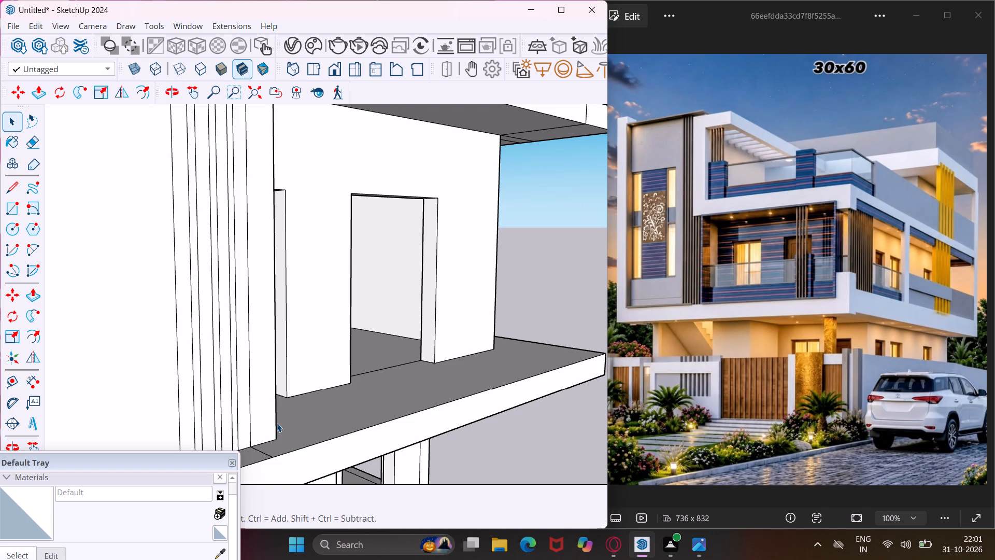
{"action": "scroll", "coordinate": [277, 423], "scroll_direction": "down", "scroll_amount": 4}
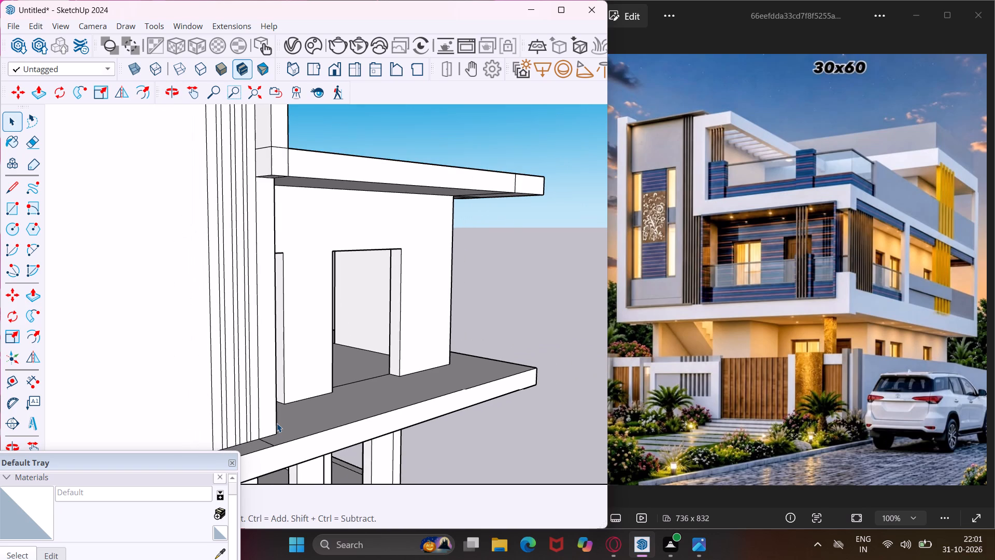
{"action": "left_click", "coordinate": [6, 194]}
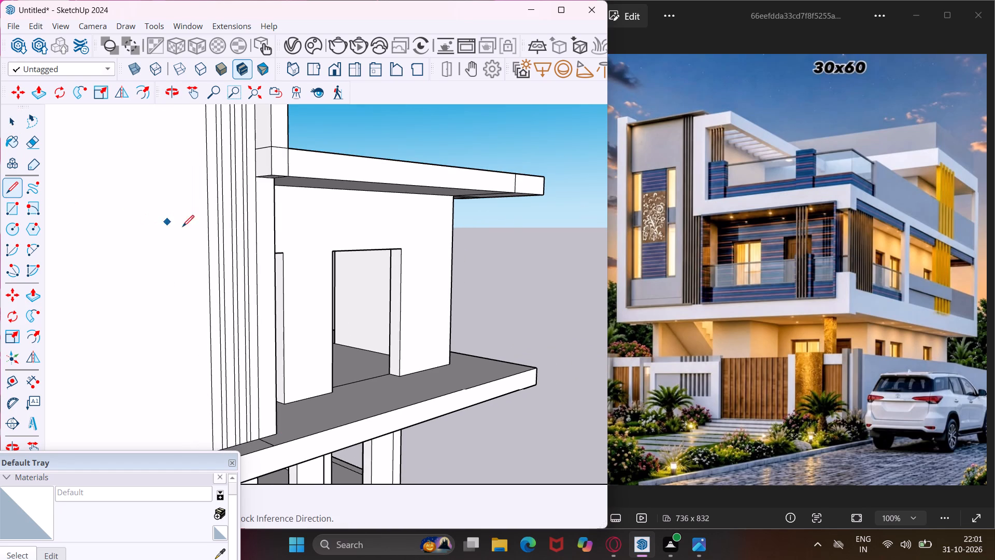
{"action": "scroll", "coordinate": [265, 183], "scroll_direction": "up", "scroll_amount": 4}
{"action": "middle_click_drag", "start_coordinate": [263, 183], "coordinate": [244, 149]}
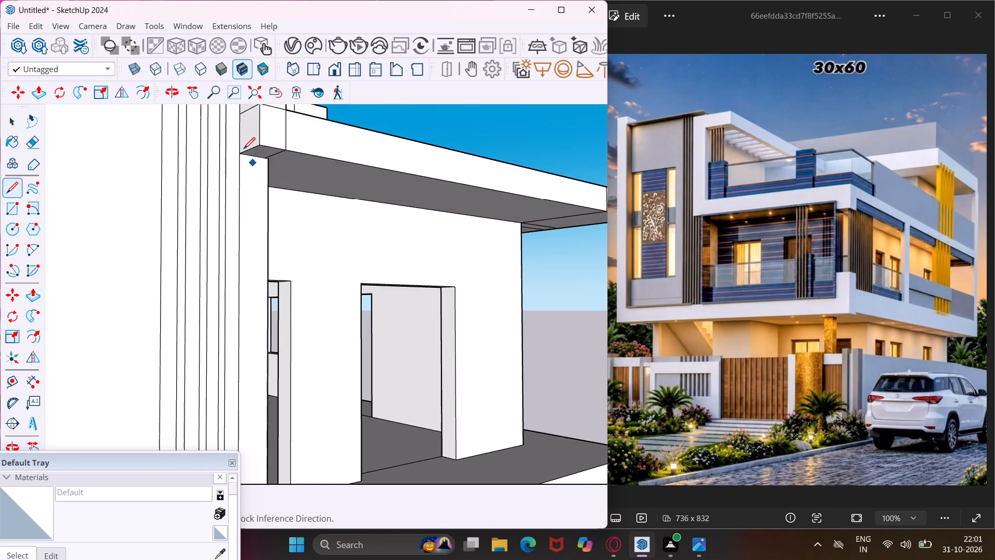
{"action": "scroll", "coordinate": [252, 163], "scroll_direction": "up", "scroll_amount": 3}
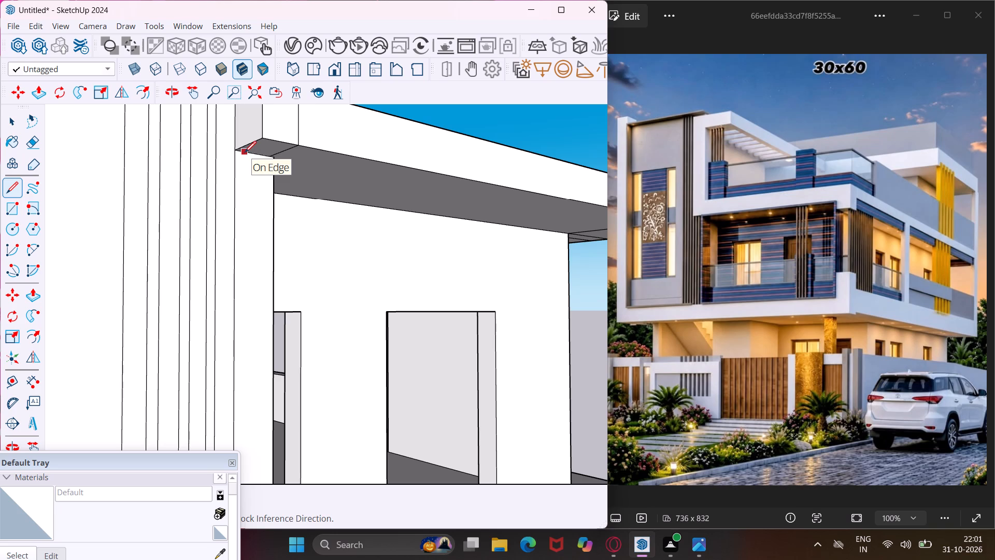
{"action": "scroll", "coordinate": [249, 153], "scroll_direction": "up", "scroll_amount": 6}
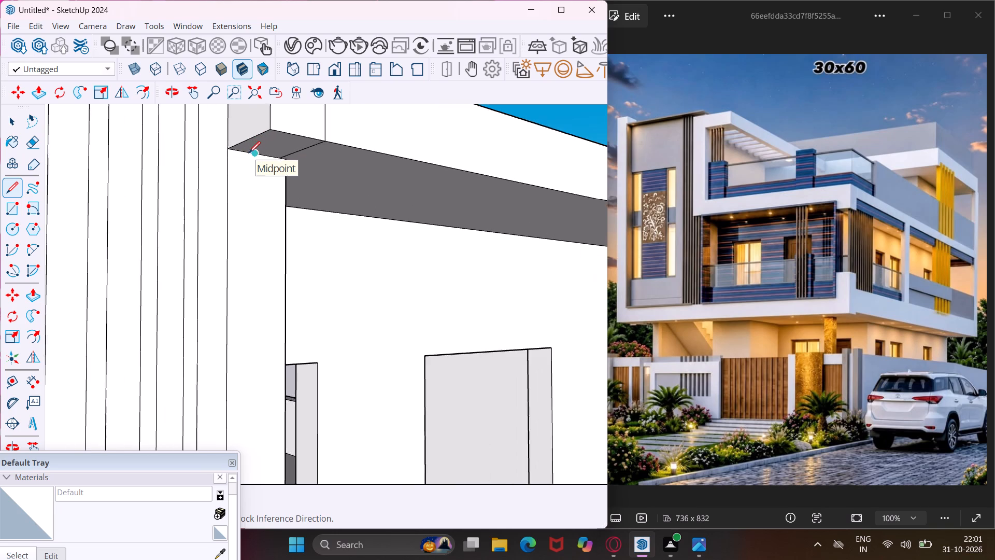
{"action": "scroll", "coordinate": [249, 153], "scroll_direction": "up", "scroll_amount": 2}
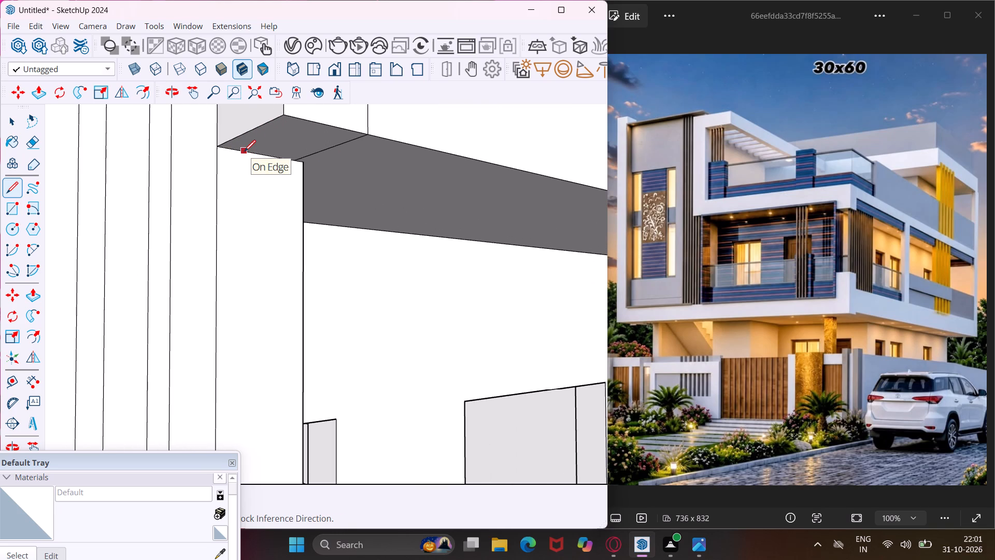
{"action": "left_click", "coordinate": [244, 151]}
{"action": "scroll", "coordinate": [250, 193], "scroll_direction": "down", "scroll_amount": 12}
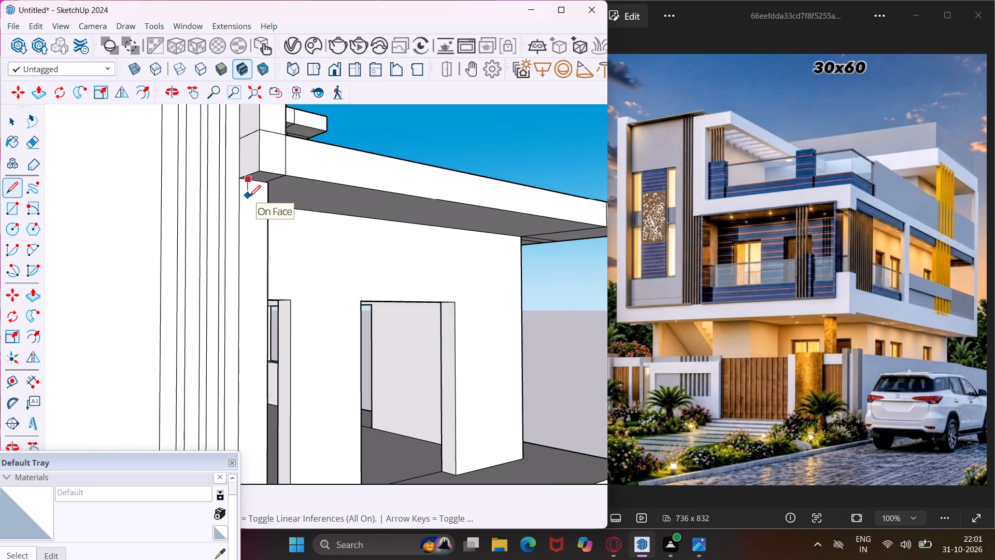
{"action": "scroll", "coordinate": [249, 197], "scroll_direction": "down", "scroll_amount": 10}
{"action": "middle_click_drag", "start_coordinate": [252, 198], "coordinate": [273, 260]}
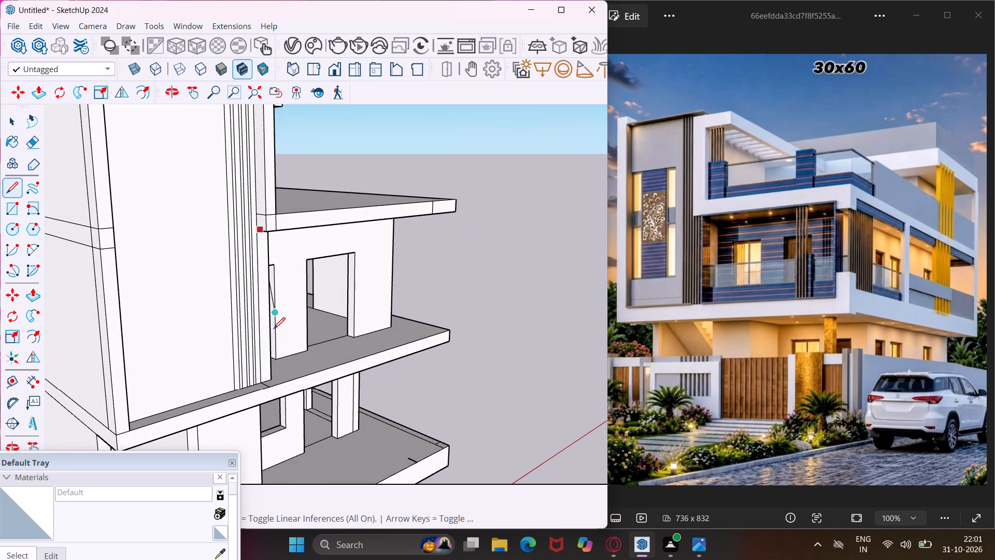
{"action": "scroll", "coordinate": [271, 350], "scroll_direction": "up", "scroll_amount": 12}
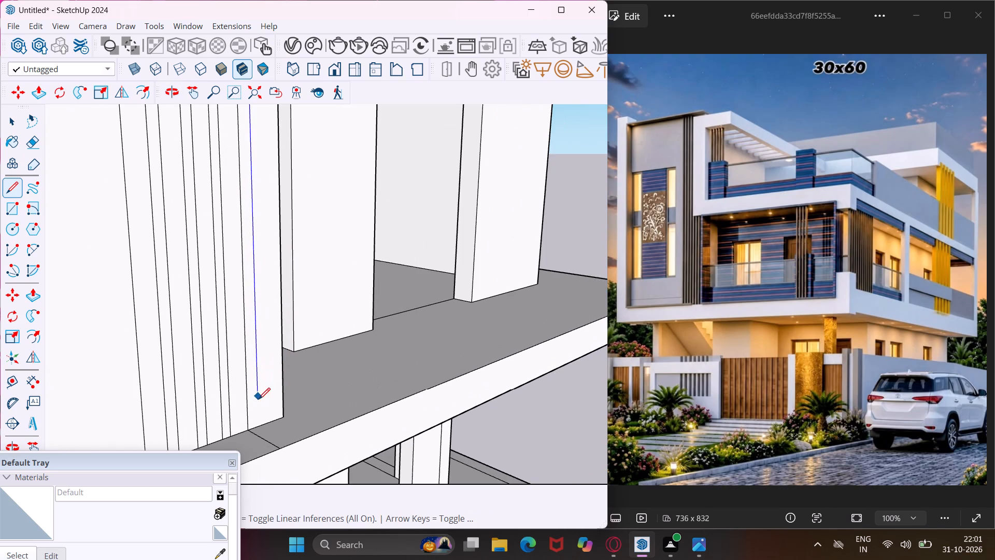
{"action": "left_click", "coordinate": [258, 425]}
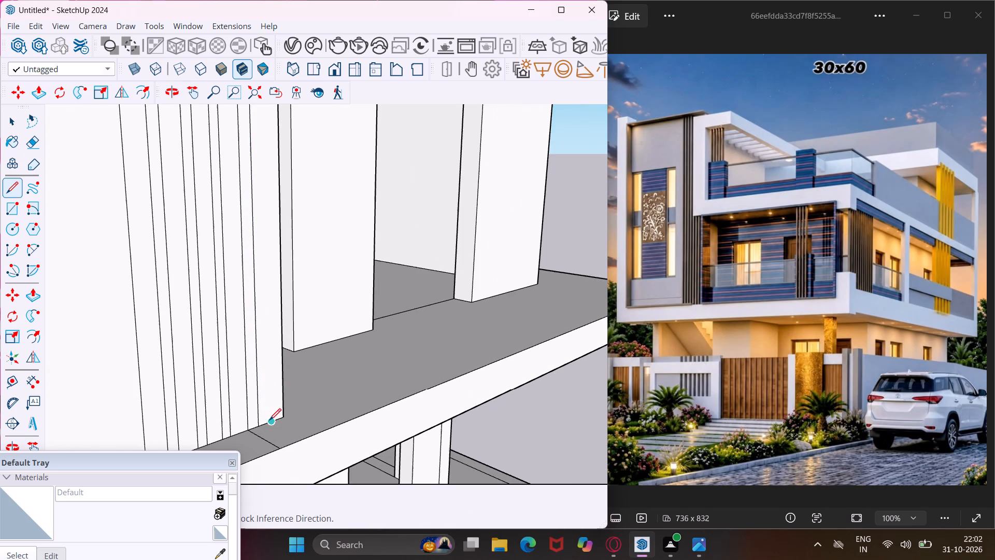
Draw a second vertical line on the same strip, close to the tower's corner, from the balcony floor up to the slab's underside.
{"action": "scroll", "coordinate": [277, 418], "scroll_direction": "up", "scroll_amount": 8}
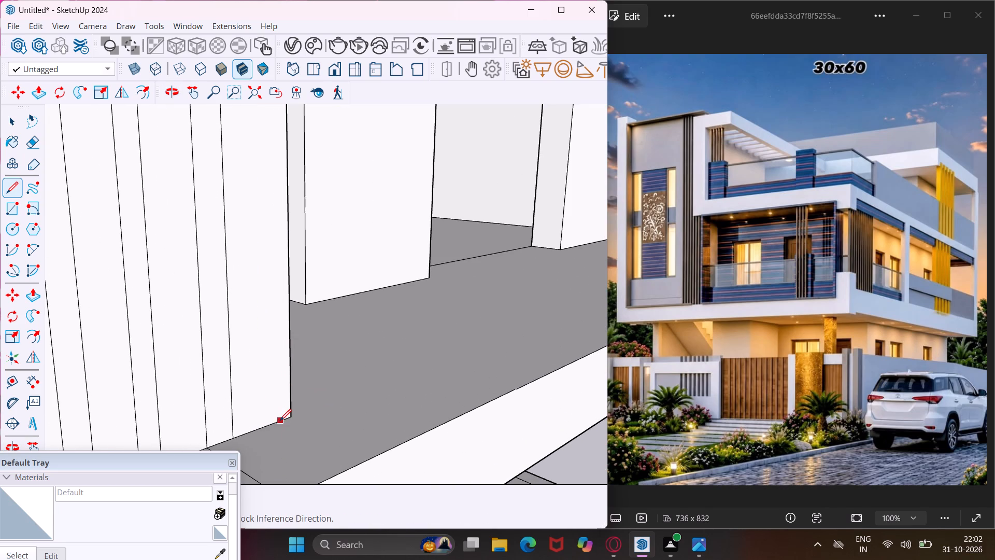
{"action": "left_click", "coordinate": [280, 421]}
{"action": "scroll", "coordinate": [269, 398], "scroll_direction": "down", "scroll_amount": 5}
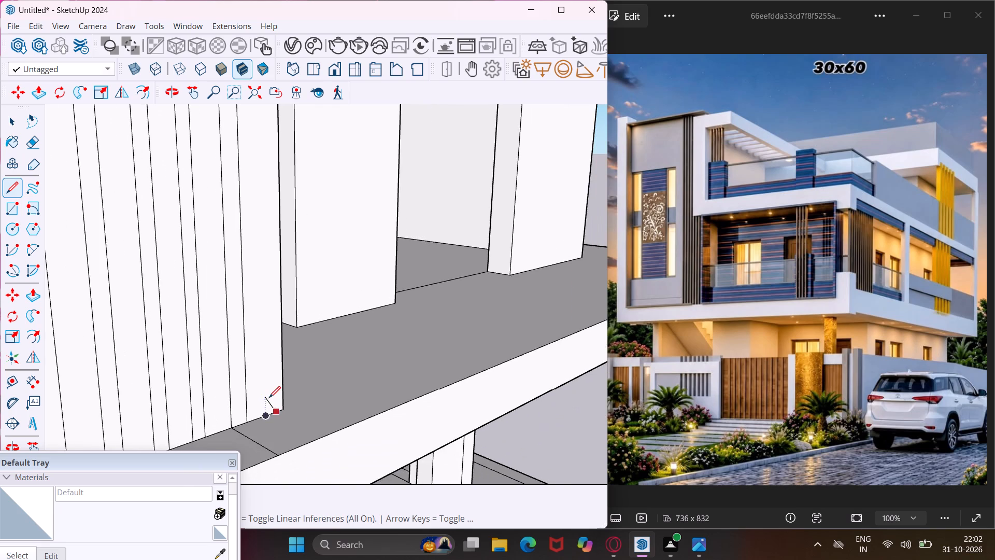
{"action": "scroll", "coordinate": [269, 398], "scroll_direction": "down", "scroll_amount": 16}
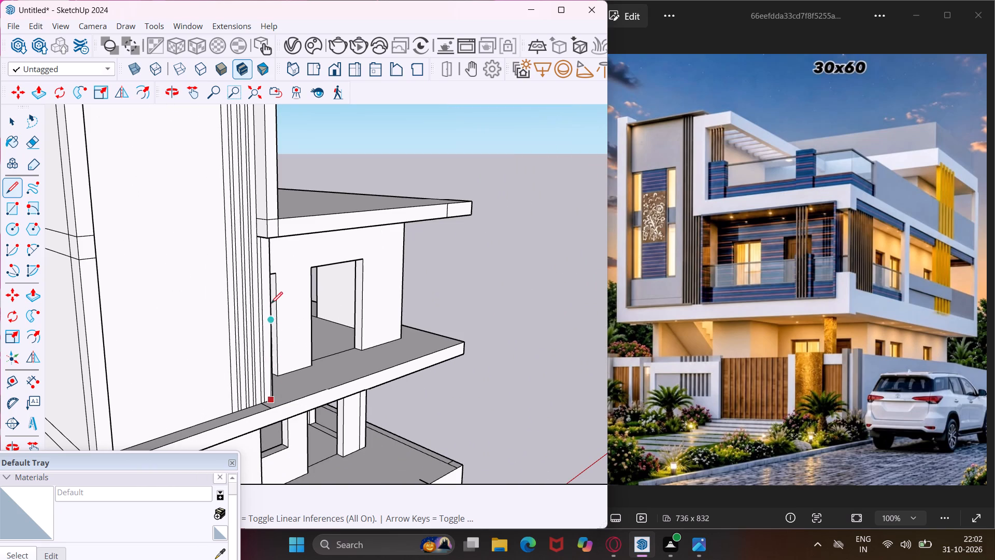
{"action": "scroll", "coordinate": [261, 246], "scroll_direction": "up", "scroll_amount": 9}
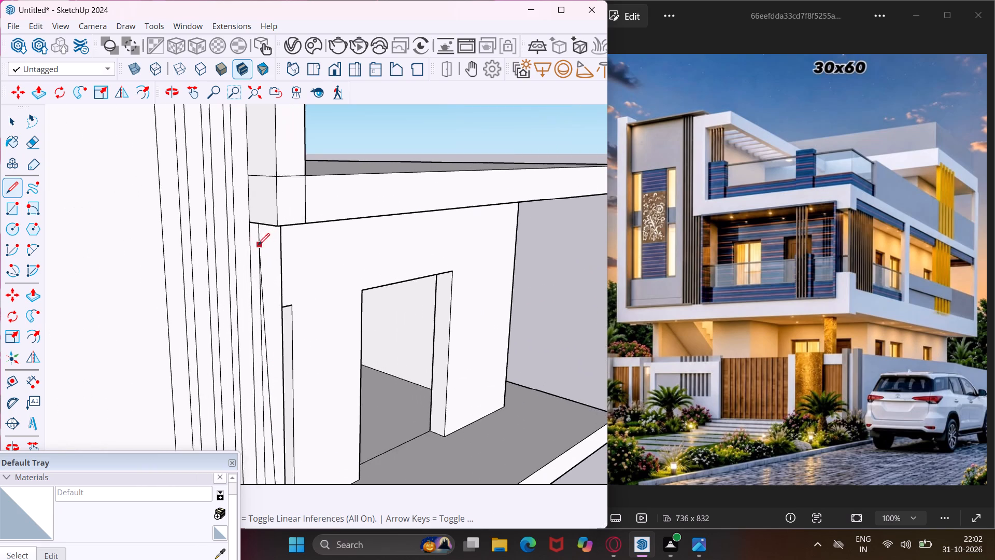
{"action": "middle_click_drag", "start_coordinate": [248, 220], "coordinate": [240, 139]}
{"action": "scroll", "coordinate": [272, 190], "scroll_direction": "up", "scroll_amount": 5}
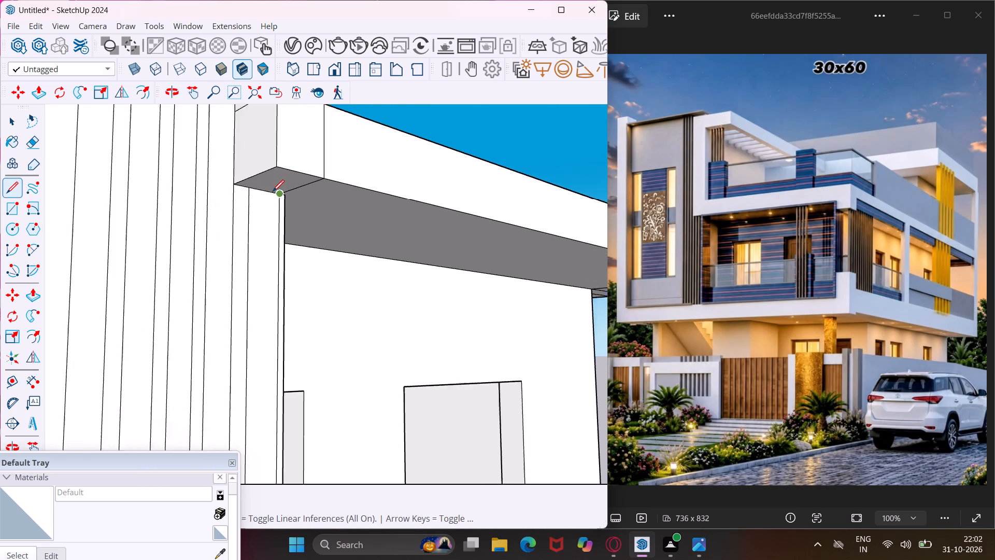
{"action": "scroll", "coordinate": [273, 191], "scroll_direction": "up", "scroll_amount": 2}
{"action": "left_click", "coordinate": [279, 192]}
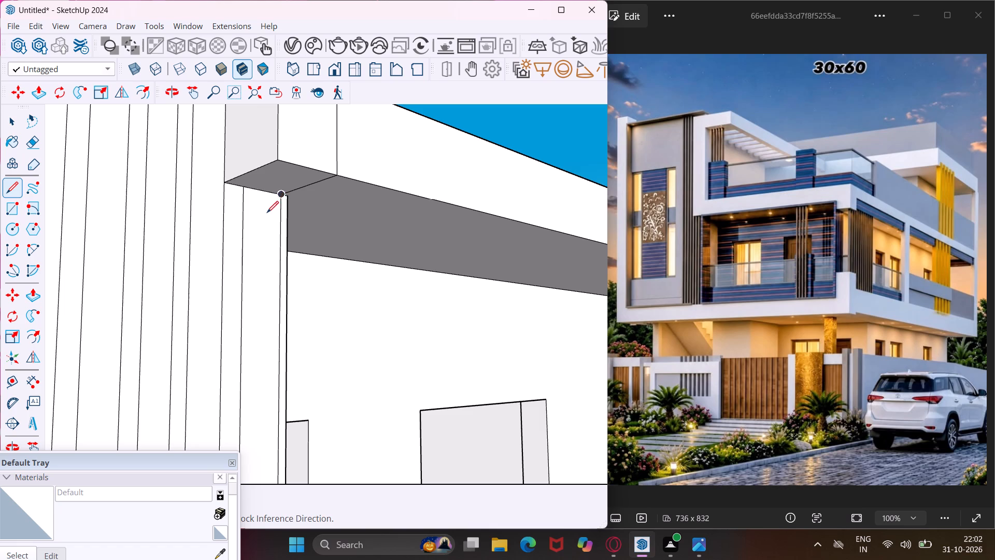
{"action": "key", "text": "Escape"}
{"action": "key", "text": "space"}
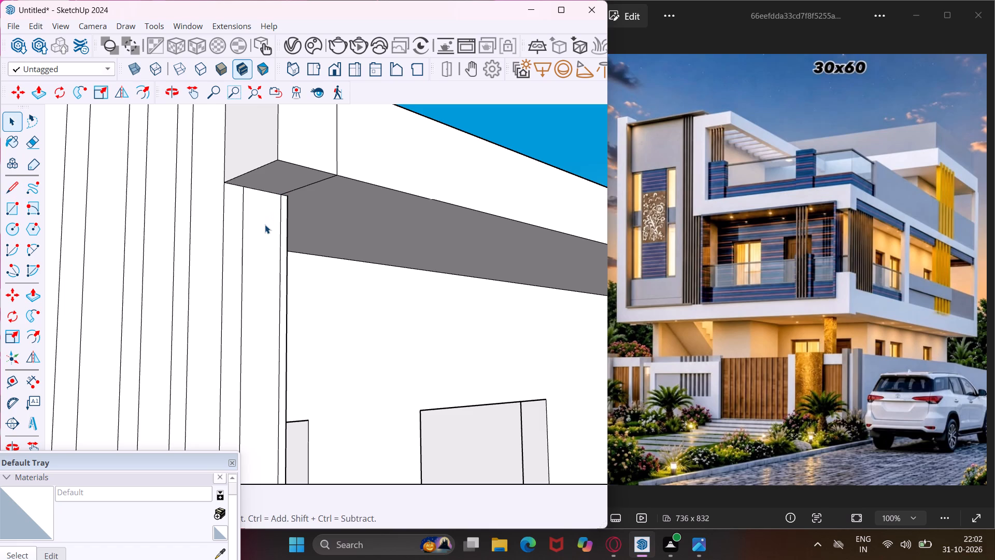
Draw a tall rectangle on the tower's front face, starting at the side wall's edge and ending short of the vertical fin lines.
{"action": "scroll", "coordinate": [265, 225], "scroll_direction": "down", "scroll_amount": 12}
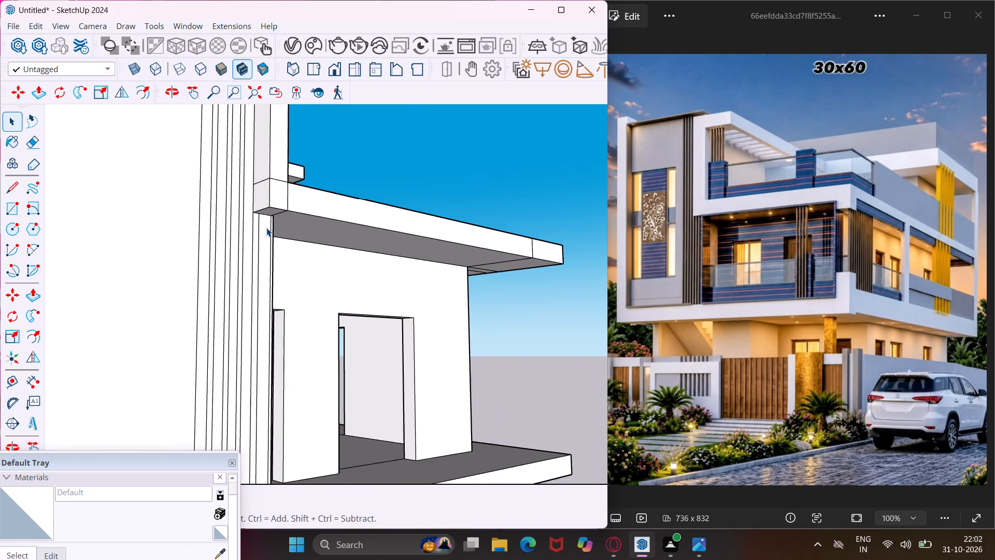
{"action": "scroll", "coordinate": [266, 228], "scroll_direction": "down", "scroll_amount": 10}
{"action": "middle_click_drag", "start_coordinate": [239, 247], "coordinate": [218, 325]}
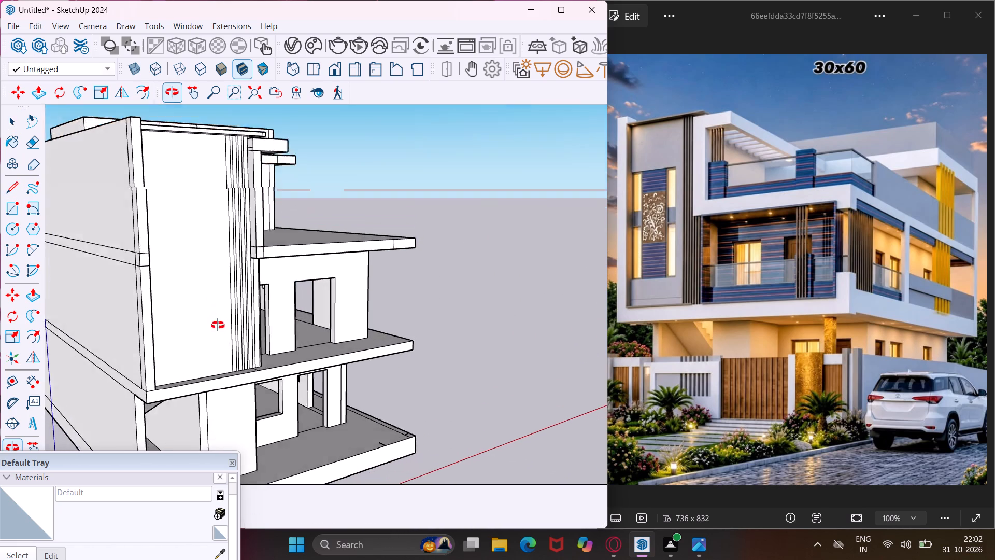
{"action": "middle_click_drag", "start_coordinate": [218, 325], "coordinate": [215, 333]}
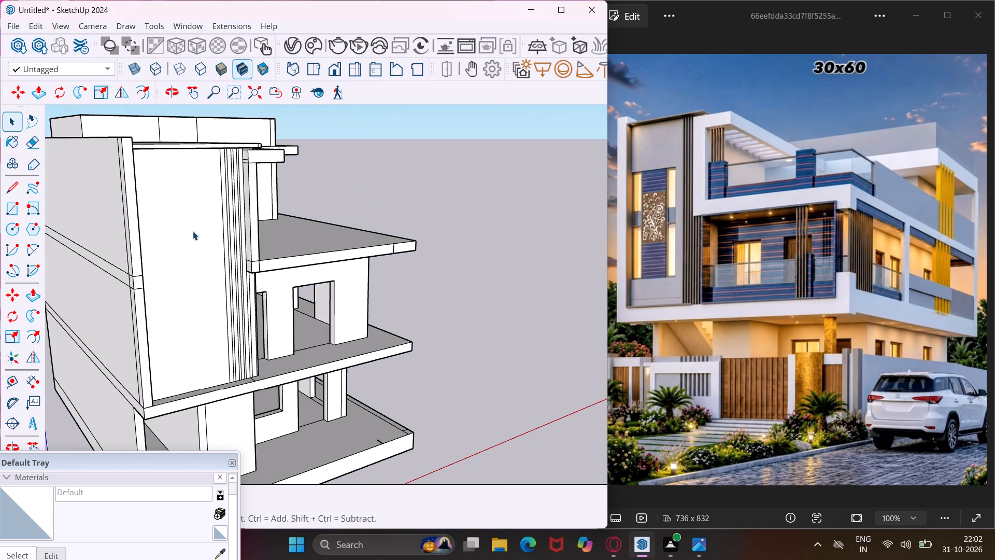
{"action": "left_click", "coordinate": [8, 211]}
{"action": "middle_click_drag", "start_coordinate": [162, 221], "coordinate": [98, 234]}
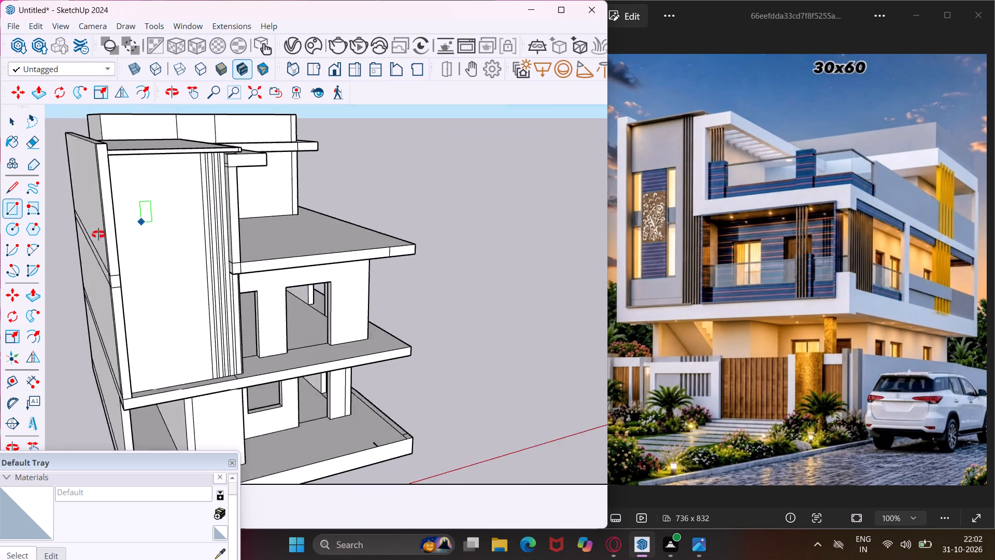
{"action": "middle_click_drag", "start_coordinate": [98, 234], "coordinate": [59, 240]}
{"action": "scroll", "coordinate": [104, 217], "scroll_direction": "up", "scroll_amount": 4}
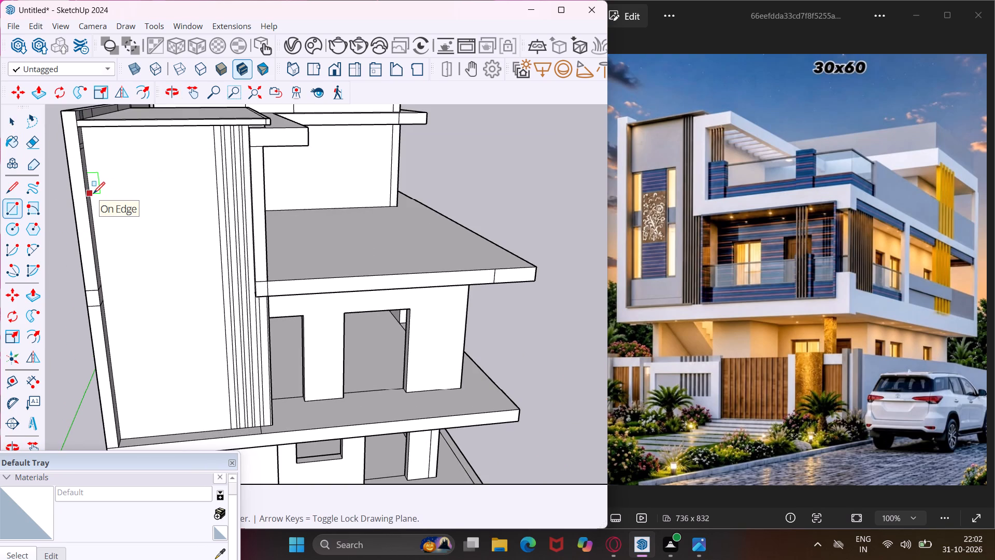
{"action": "left_click", "coordinate": [93, 193]}
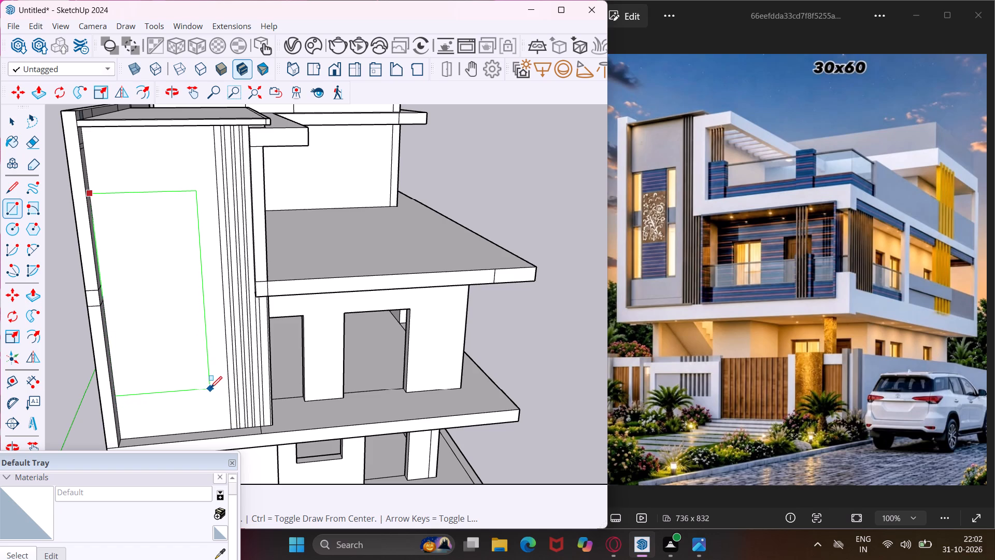
{"action": "left_click", "coordinate": [210, 387]}
{"action": "key", "text": "Escape"}
{"action": "key", "text": "space"}
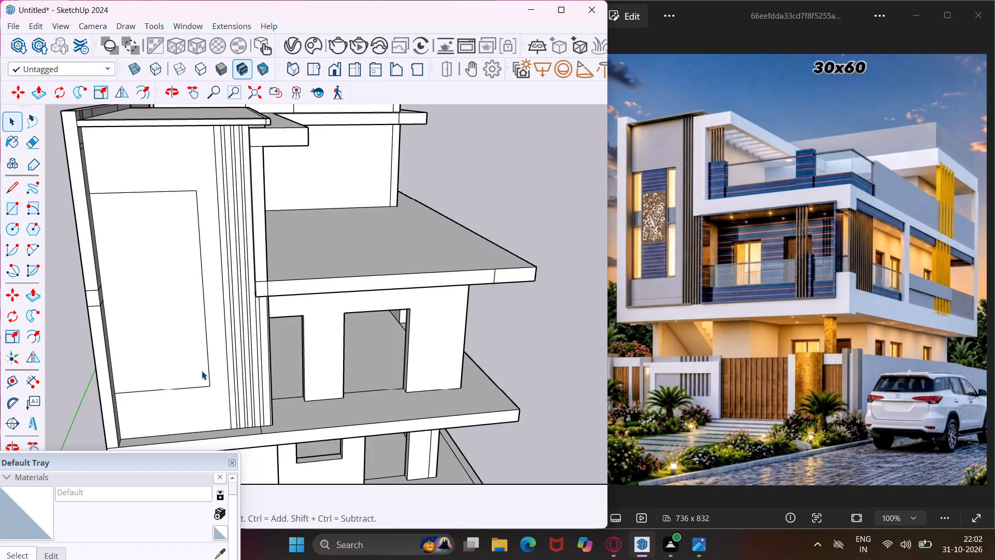
Draw a full-height inner rectangle between the tall panel's top and bottom edges, dividing it into three vertical strips.
{"action": "left_click", "coordinate": [196, 366]}
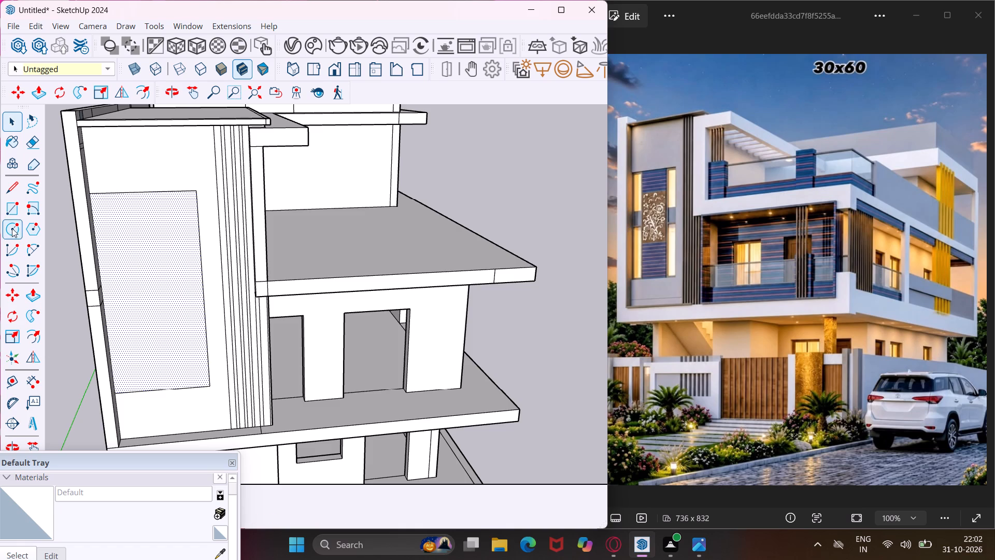
{"action": "left_click", "coordinate": [15, 214]}
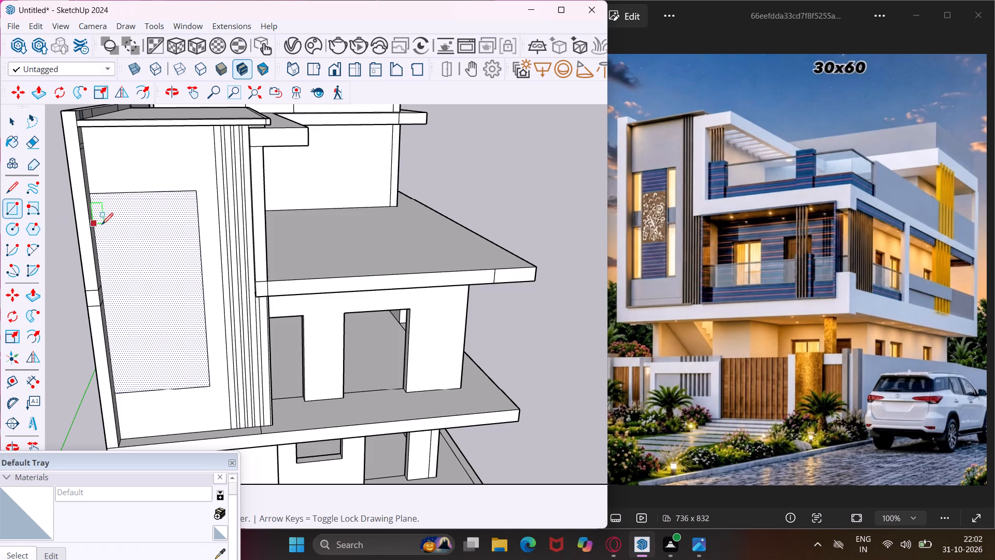
{"action": "middle_click_drag", "start_coordinate": [108, 228], "coordinate": [143, 219]}
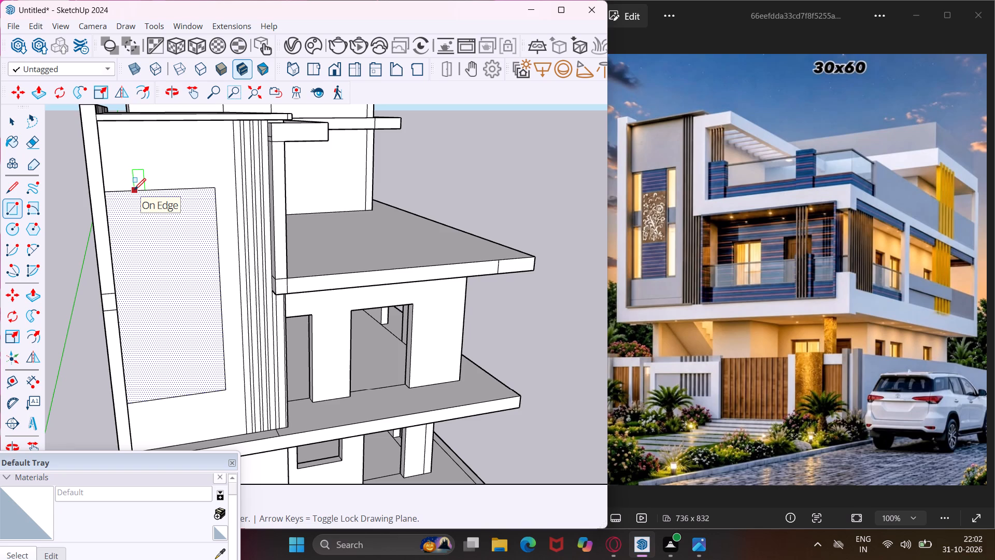
{"action": "left_click", "coordinate": [136, 190]}
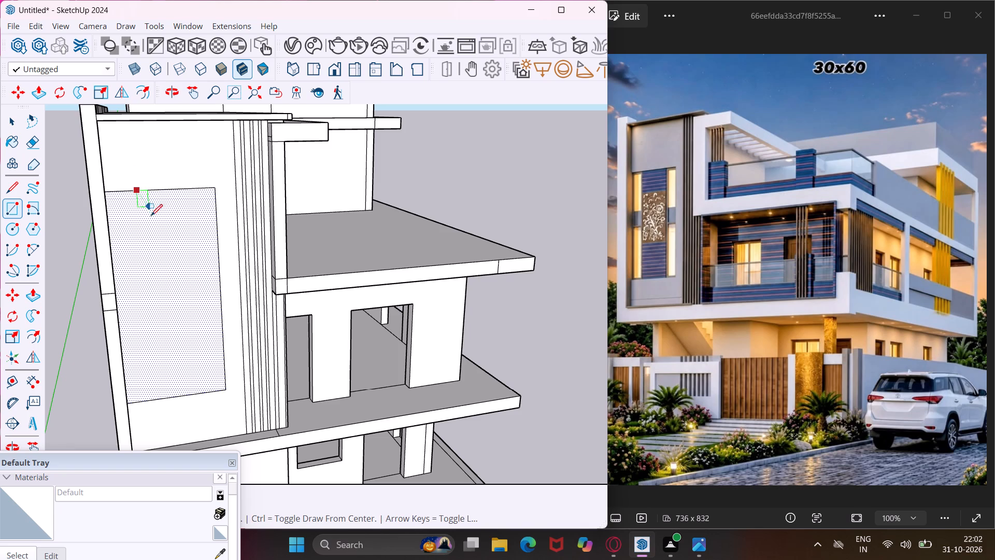
{"action": "left_click", "coordinate": [197, 393]}
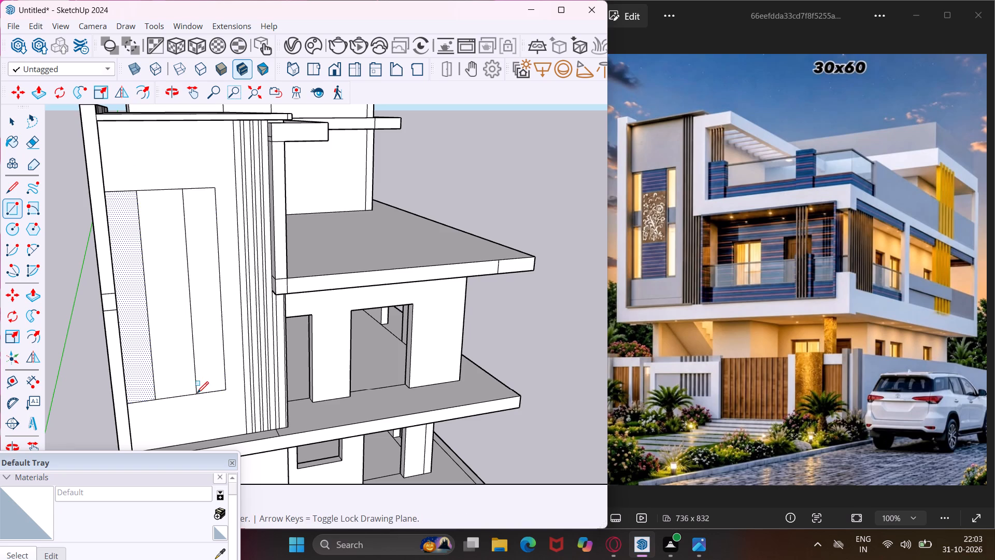
Draw a horizontal band rectangle across the panel's middle, from the side wall's floor-line endpoint to the panel's far edge.
{"action": "scroll", "coordinate": [159, 358], "scroll_direction": "down", "scroll_amount": 3}
{"action": "middle_click_drag", "start_coordinate": [158, 359], "coordinate": [117, 363]}
{"action": "scroll", "coordinate": [109, 300], "scroll_direction": "up", "scroll_amount": 3}
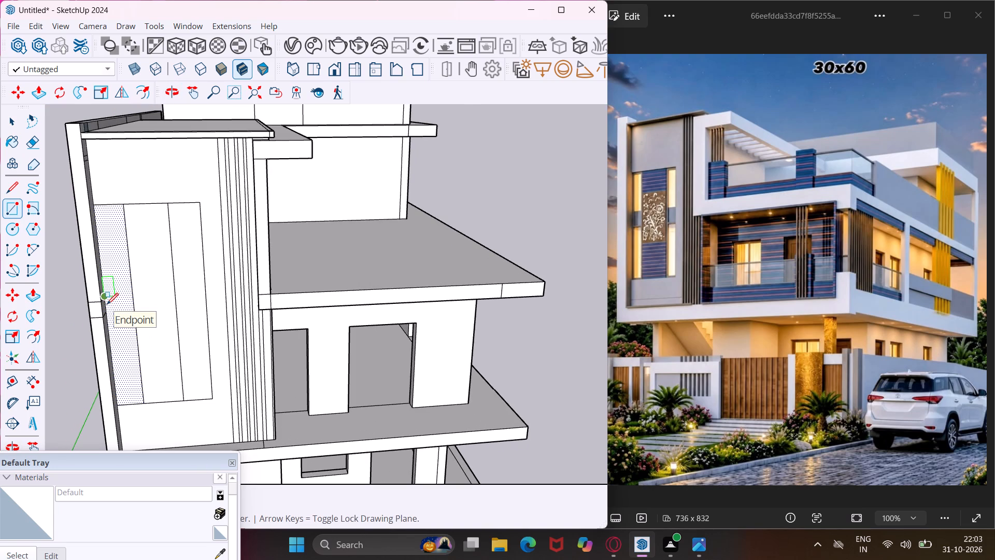
{"action": "scroll", "coordinate": [107, 309], "scroll_direction": "up", "scroll_amount": 3}
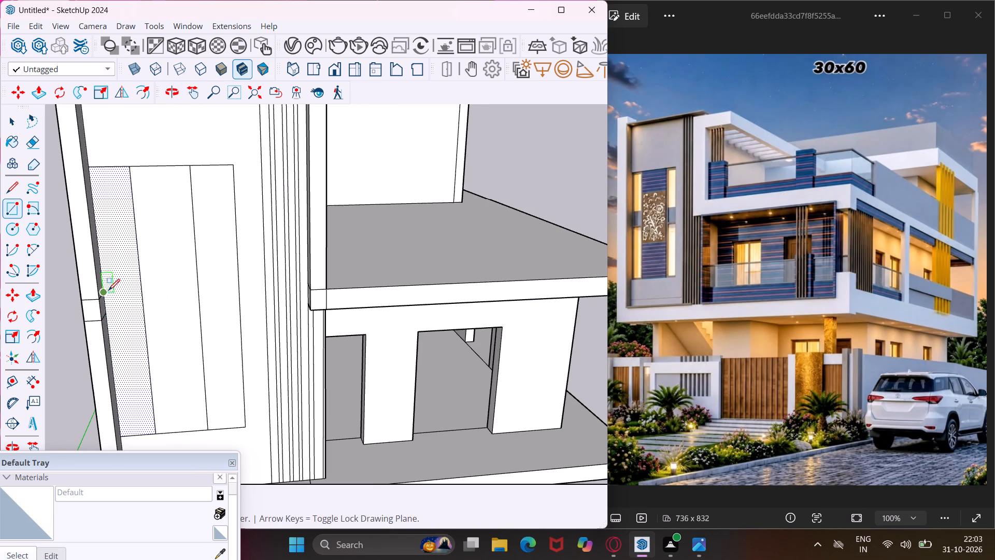
{"action": "left_click", "coordinate": [106, 292]}
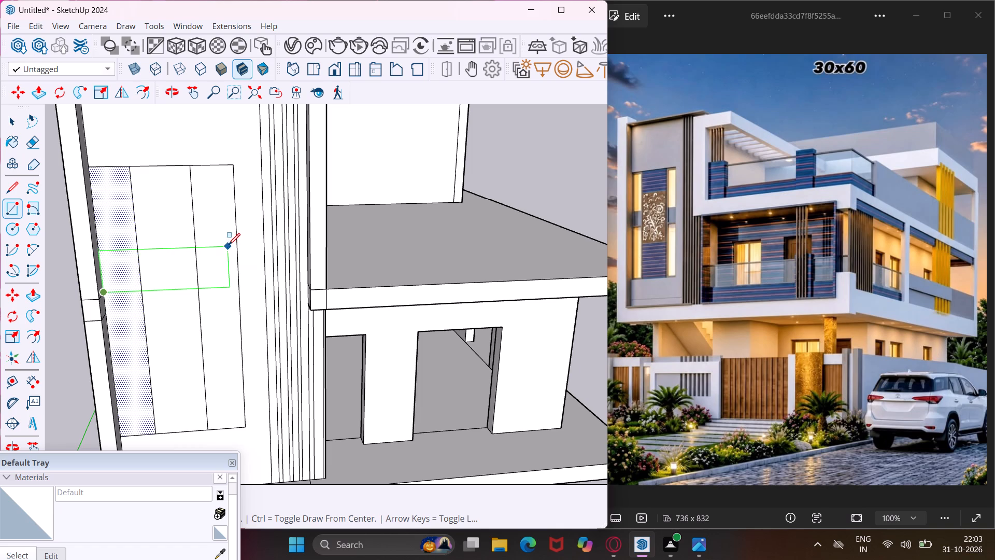
{"action": "left_click", "coordinate": [235, 237]}
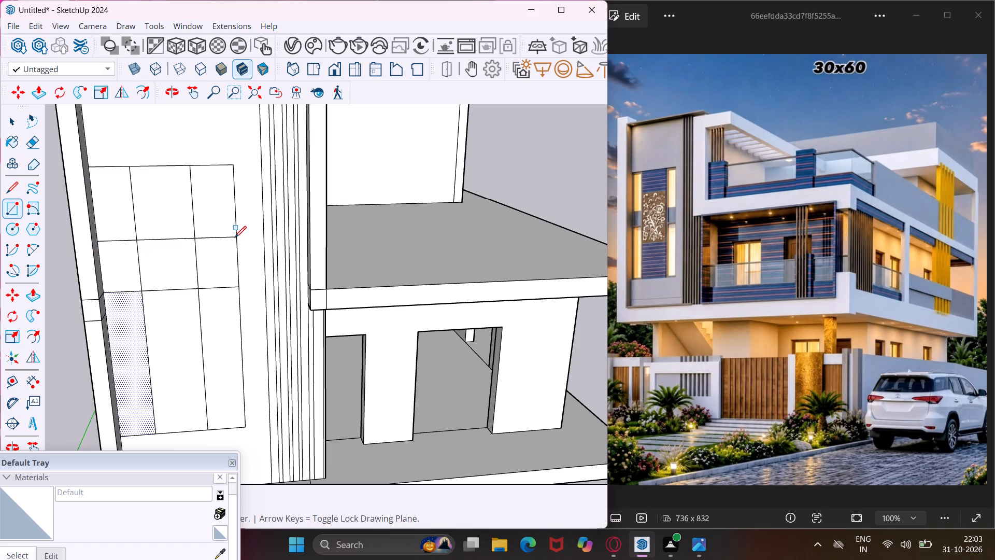
{"action": "key", "text": "Escape"}
{"action": "key", "text": "space"}
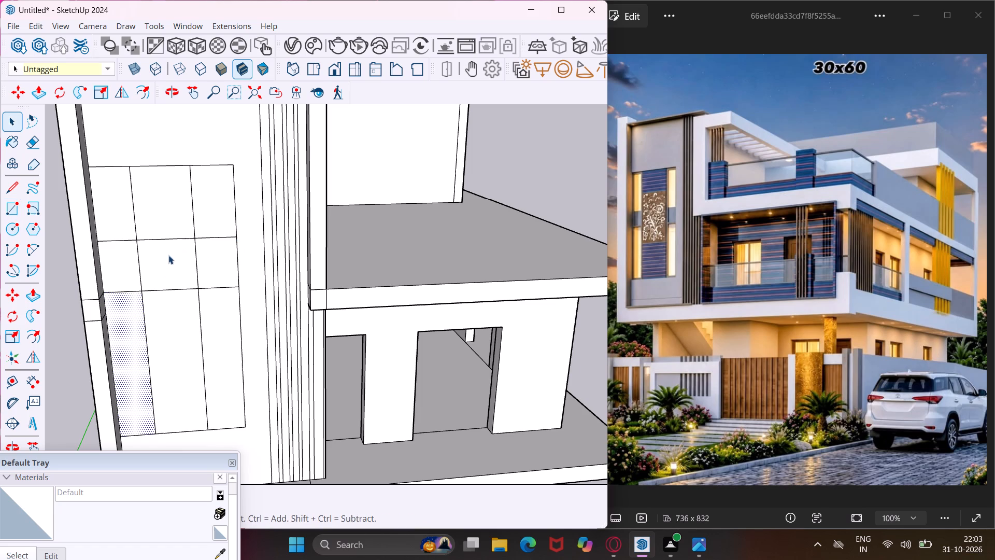
Push/pull the panel's four corner panes slightly inward, repeating the first pane's depth on the other three.
{"action": "left_click", "coordinate": [125, 214]}
{"action": "key", "text": "p"}
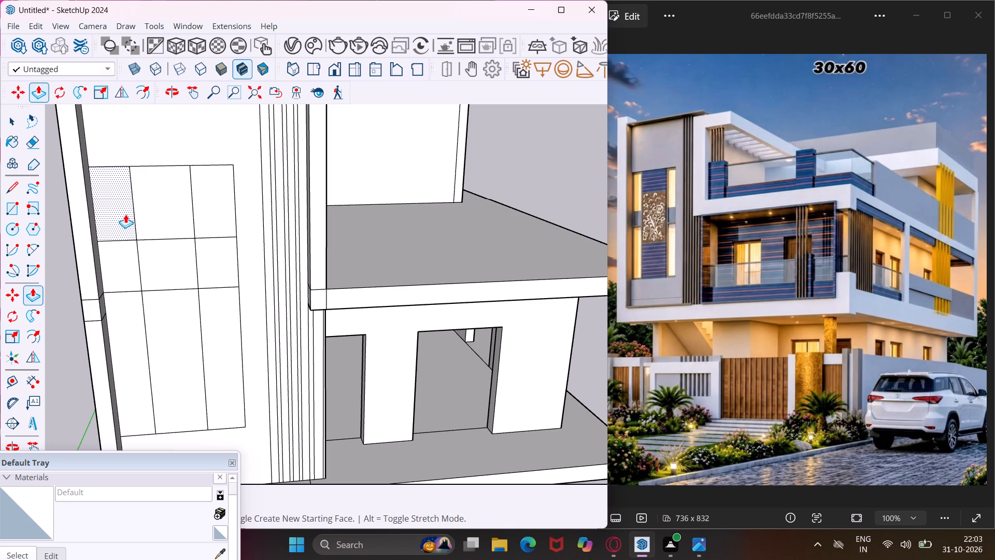
{"action": "left_click", "coordinate": [125, 214]}
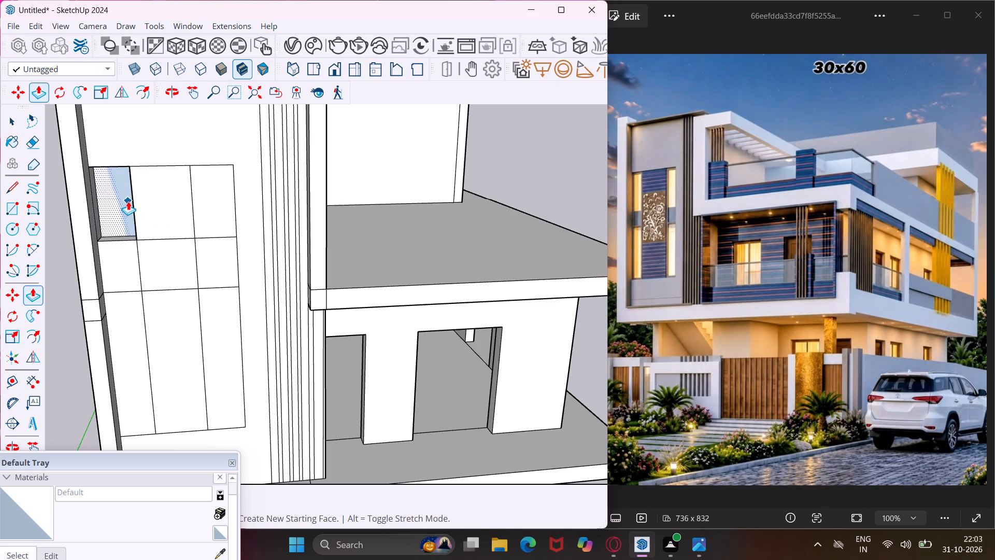
{"action": "key", "text": "Escape"}
{"action": "scroll", "coordinate": [107, 204], "scroll_direction": "up", "scroll_amount": 3}
{"action": "left_click", "coordinate": [107, 204]}
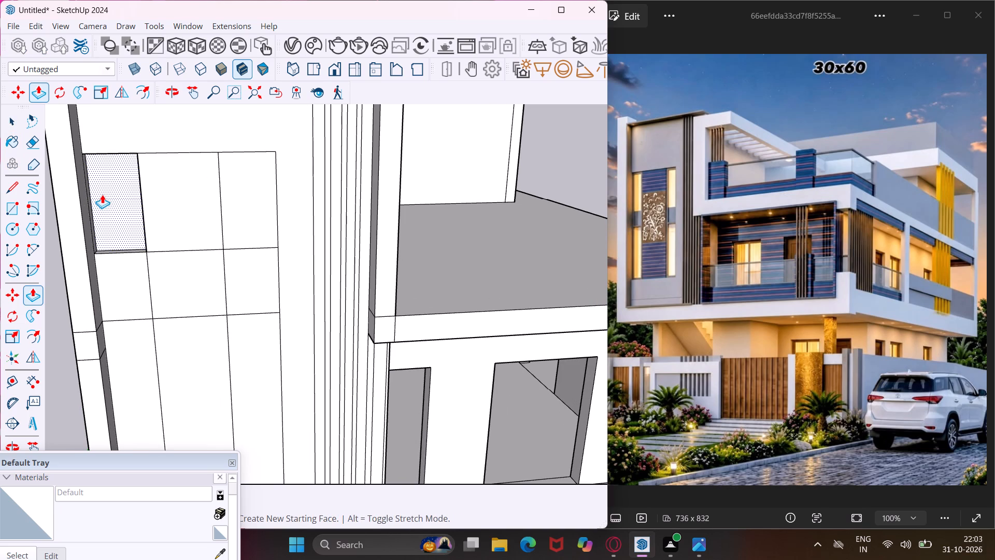
{"action": "left_click", "coordinate": [102, 194]}
{"action": "key", "text": "Escape"}
{"action": "double_click", "coordinate": [235, 190]}
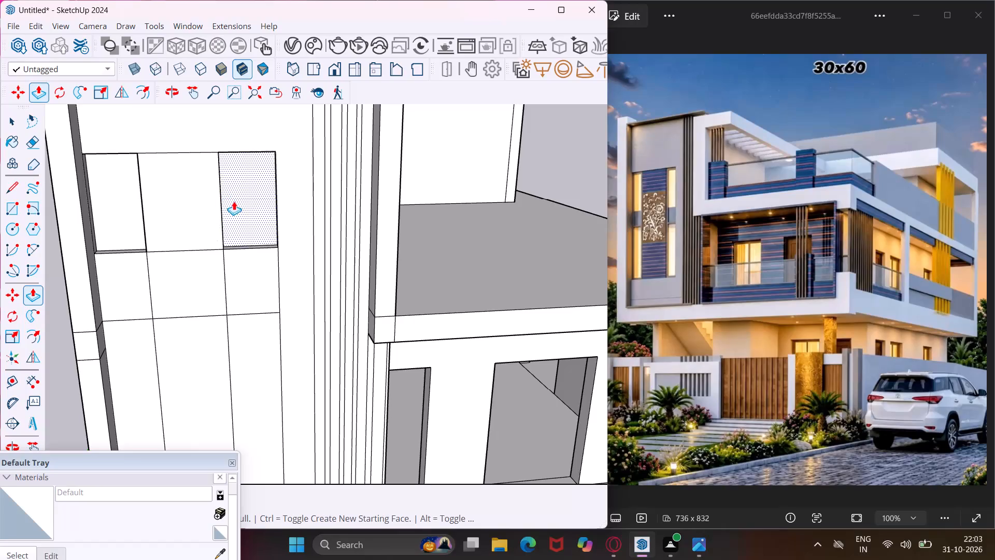
{"action": "double_click", "coordinate": [148, 351]}
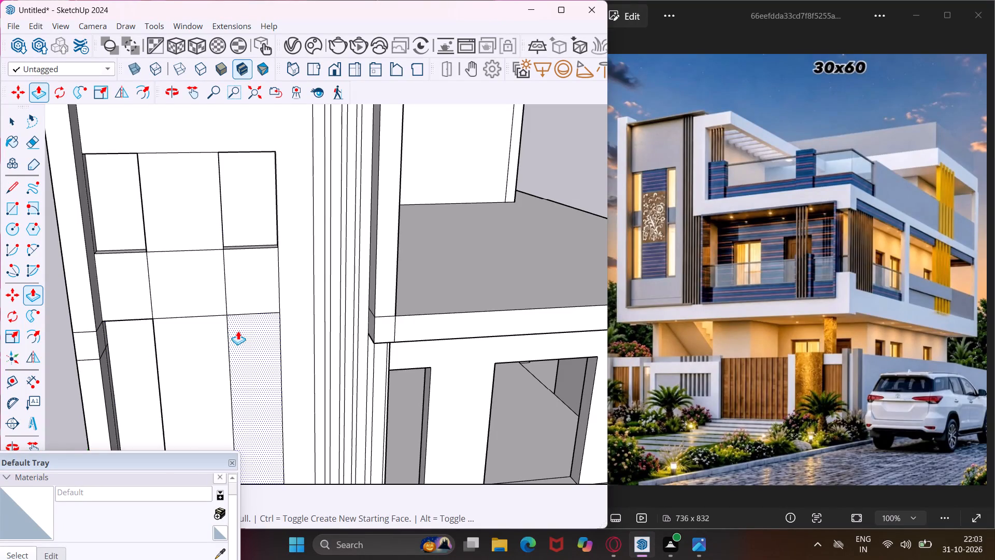
{"action": "double_click", "coordinate": [246, 331]}
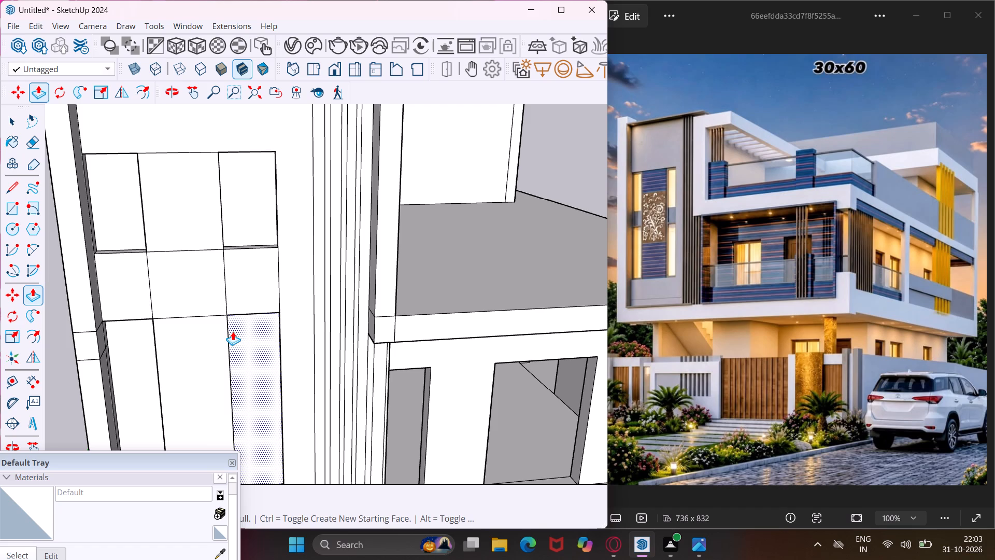
Push the four narrow strips between the tower's vertical fins inward by the same depth as the window panes.
{"action": "scroll", "coordinate": [233, 331], "scroll_direction": "up", "scroll_amount": 1}
{"action": "middle_click_drag", "start_coordinate": [233, 331], "coordinate": [232, 300]}
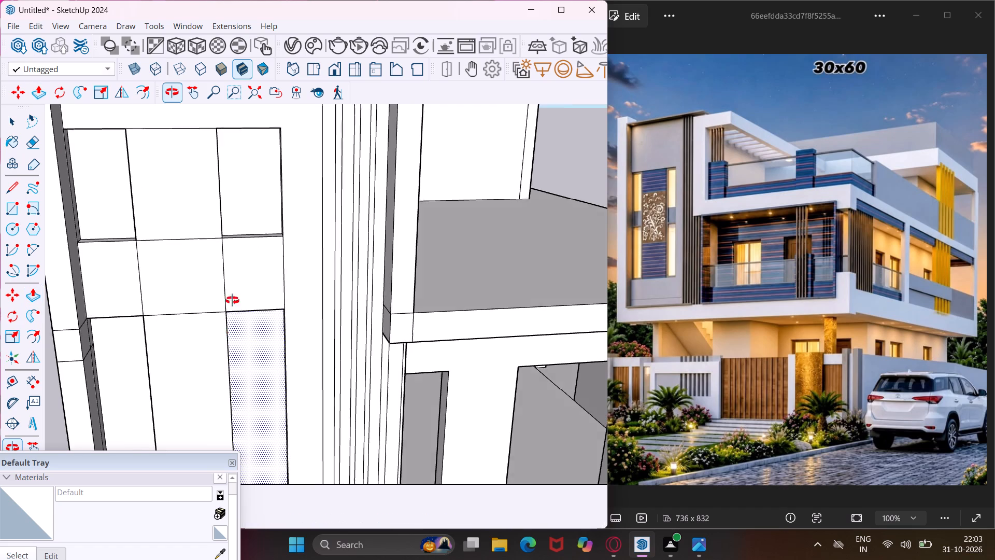
{"action": "middle_click_drag", "start_coordinate": [232, 300], "coordinate": [318, 187]}
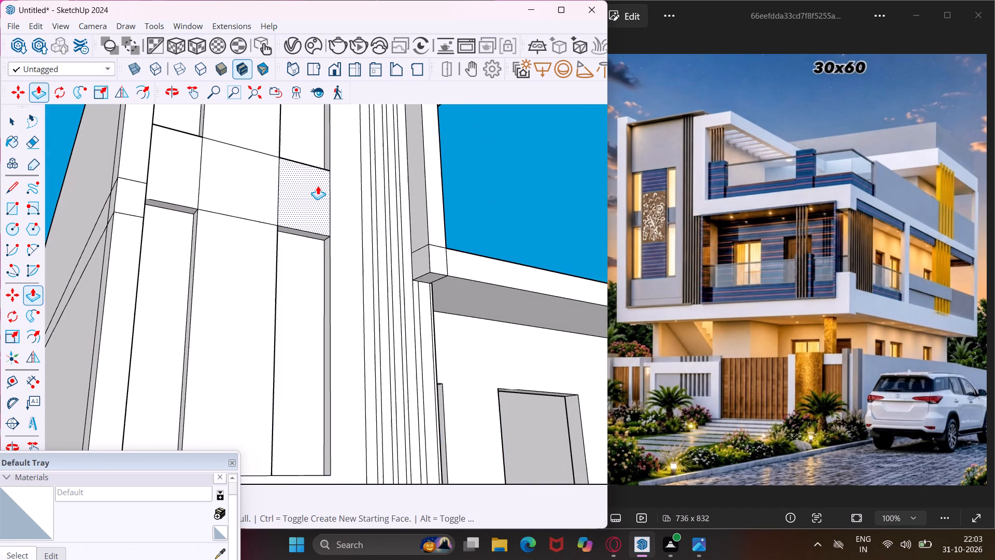
{"action": "scroll", "coordinate": [216, 299], "scroll_direction": "down", "scroll_amount": 3}
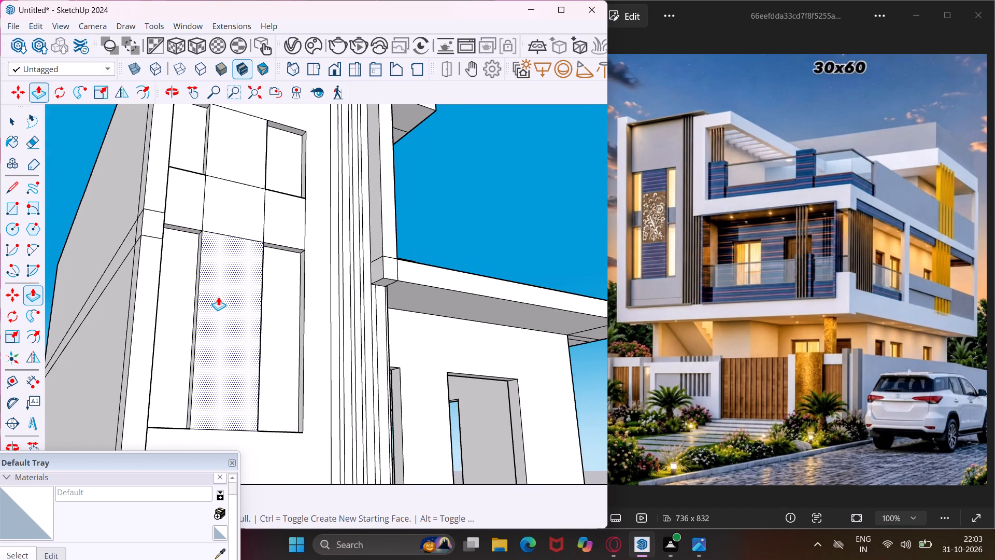
{"action": "scroll", "coordinate": [350, 331], "scroll_direction": "up", "scroll_amount": 6}
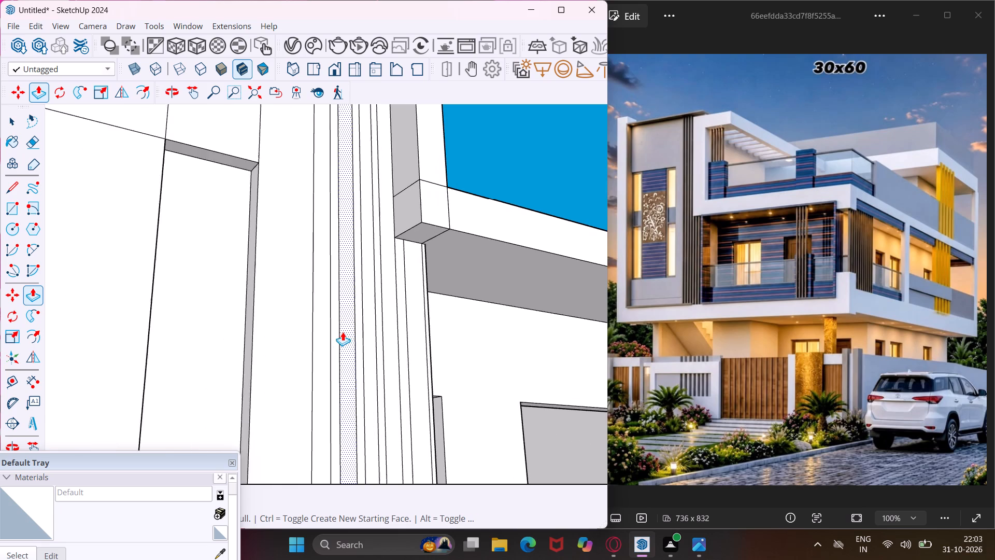
{"action": "scroll", "coordinate": [343, 332], "scroll_direction": "up", "scroll_amount": 10}
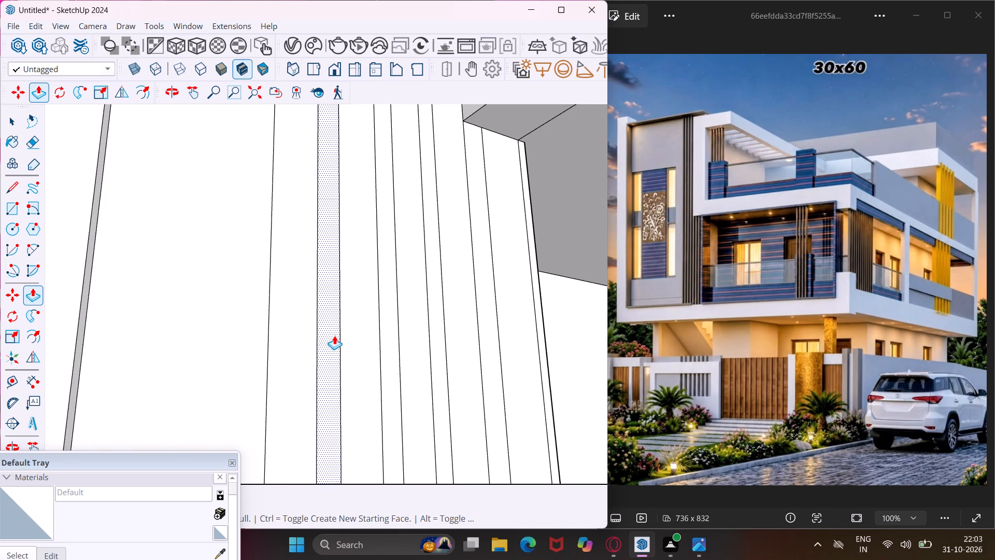
{"action": "double_click", "coordinate": [333, 335]}
{"action": "scroll", "coordinate": [241, 349], "scroll_direction": "down", "scroll_amount": 4}
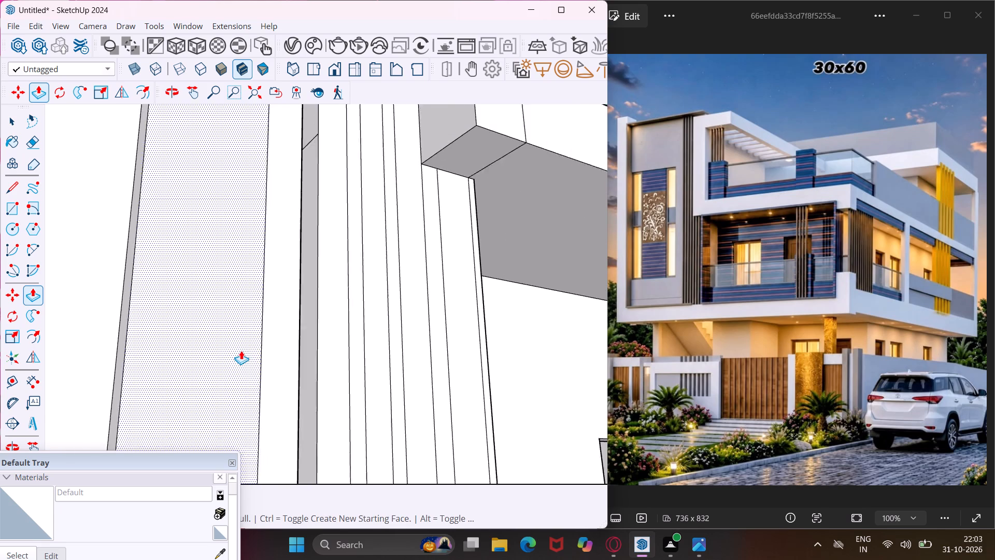
{"action": "scroll", "coordinate": [347, 348], "scroll_direction": "up", "scroll_amount": 4}
{"action": "double_click", "coordinate": [345, 348]}
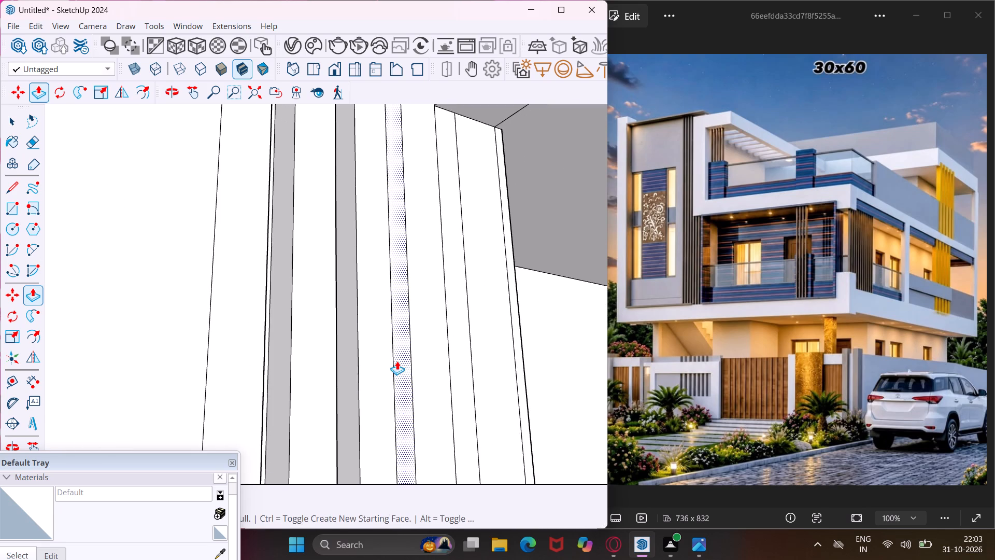
{"action": "double_click", "coordinate": [403, 363]}
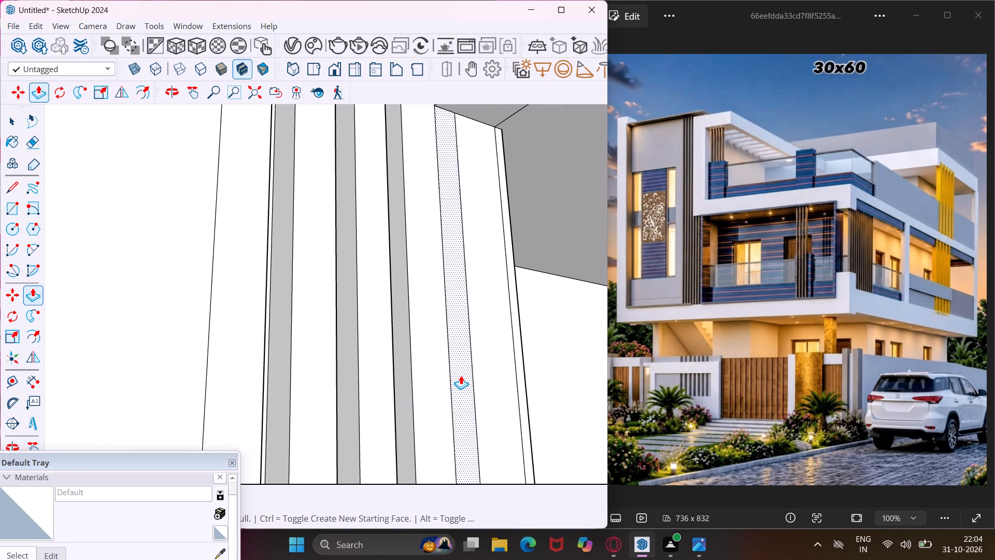
{"action": "double_click", "coordinate": [461, 375]}
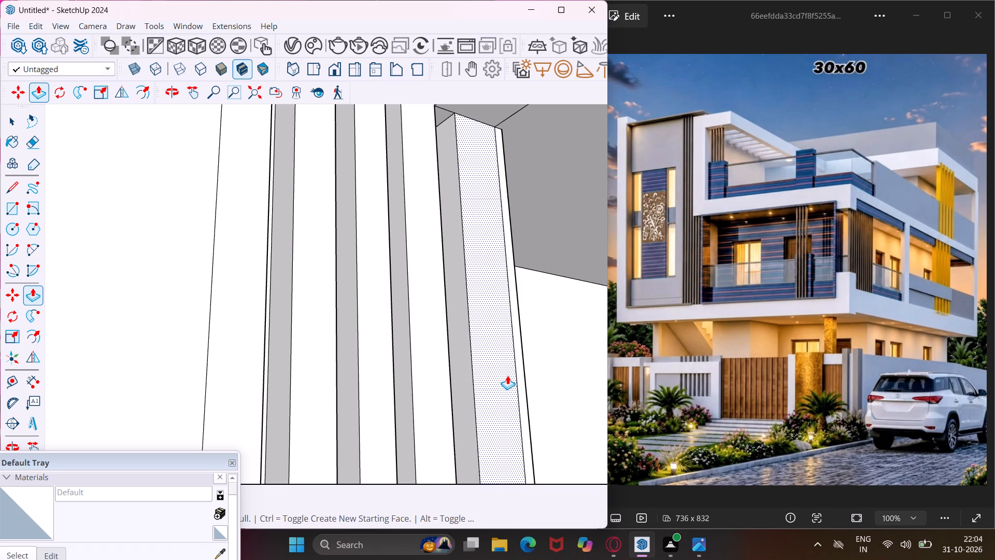
{"action": "scroll", "coordinate": [372, 367], "scroll_direction": "down", "scroll_amount": 10}
{"action": "scroll", "coordinate": [296, 365], "scroll_direction": "down", "scroll_amount": 15}
{"action": "key", "text": "Escape"}
{"action": "key", "text": "space"}
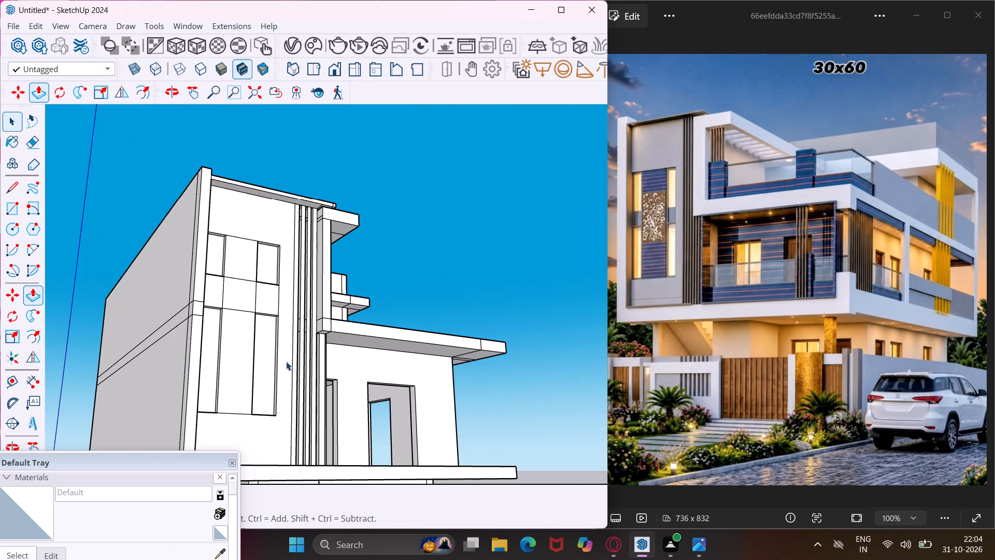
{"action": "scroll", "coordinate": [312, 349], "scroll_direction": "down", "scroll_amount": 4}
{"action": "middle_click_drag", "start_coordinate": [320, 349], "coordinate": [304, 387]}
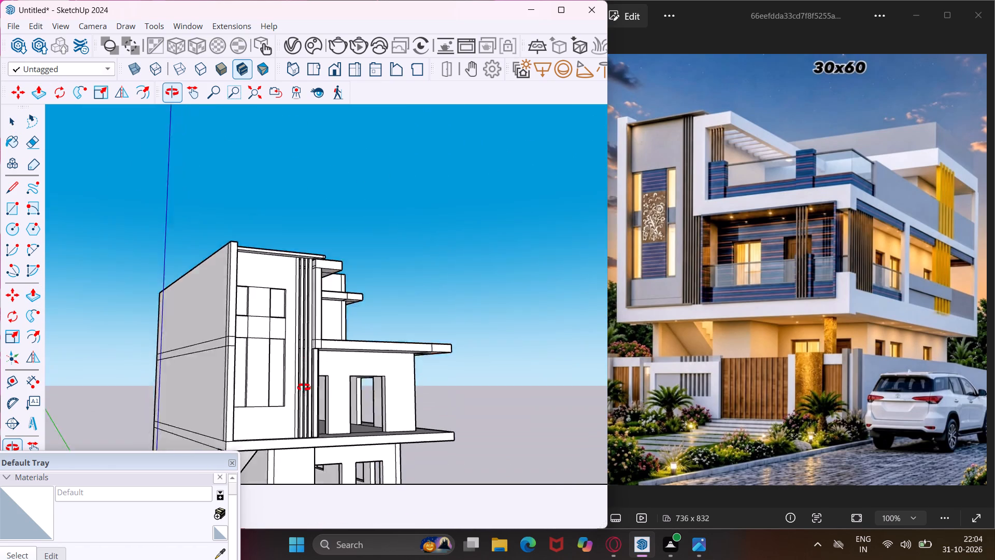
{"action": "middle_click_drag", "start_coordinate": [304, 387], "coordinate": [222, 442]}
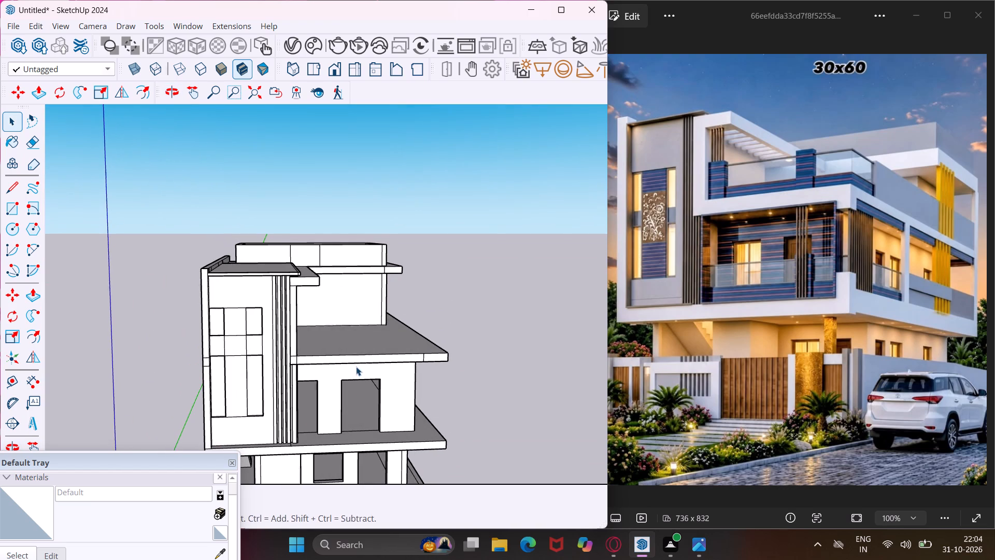
Offset the outline of the open terrace floor slightly inward to form a narrow parapet border around it.
{"action": "scroll", "coordinate": [327, 311], "scroll_direction": "up", "scroll_amount": 3}
{"action": "middle_click_drag", "start_coordinate": [327, 311], "coordinate": [330, 321]}
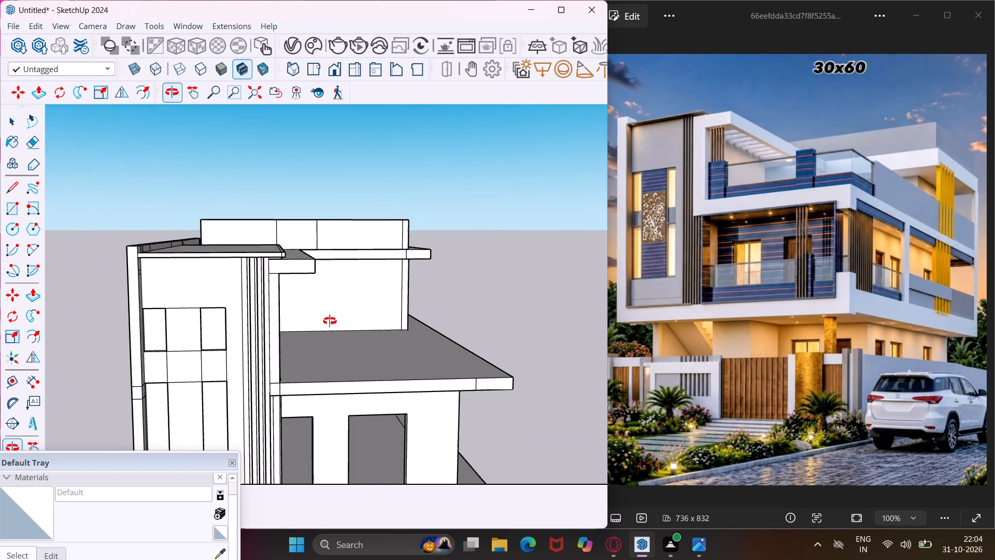
{"action": "middle_click_drag", "start_coordinate": [330, 321], "coordinate": [334, 367]}
{"action": "scroll", "coordinate": [493, 363], "scroll_direction": "up", "scroll_amount": 3}
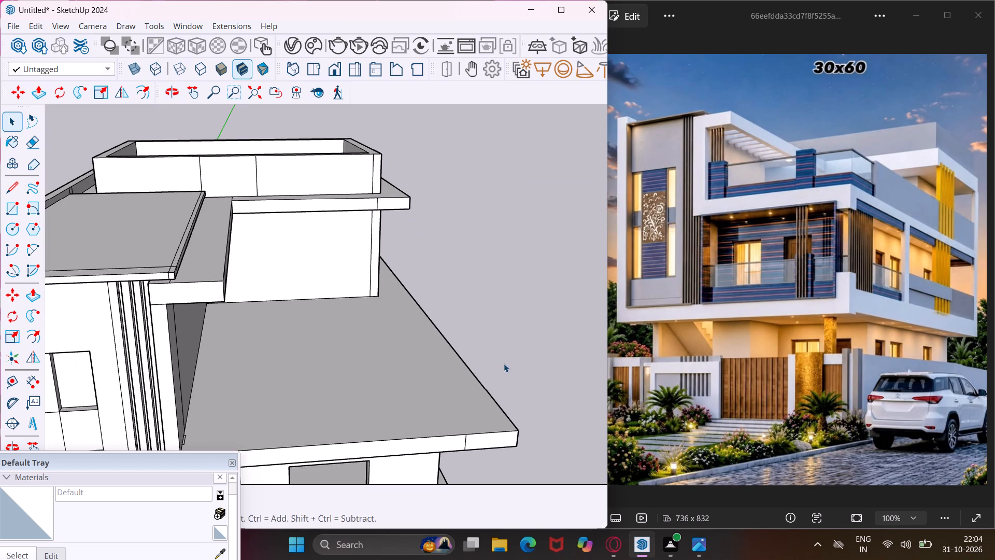
{"action": "middle_click_drag", "start_coordinate": [479, 404], "coordinate": [418, 428]}
{"action": "scroll", "coordinate": [460, 415], "scroll_direction": "up", "scroll_amount": 1}
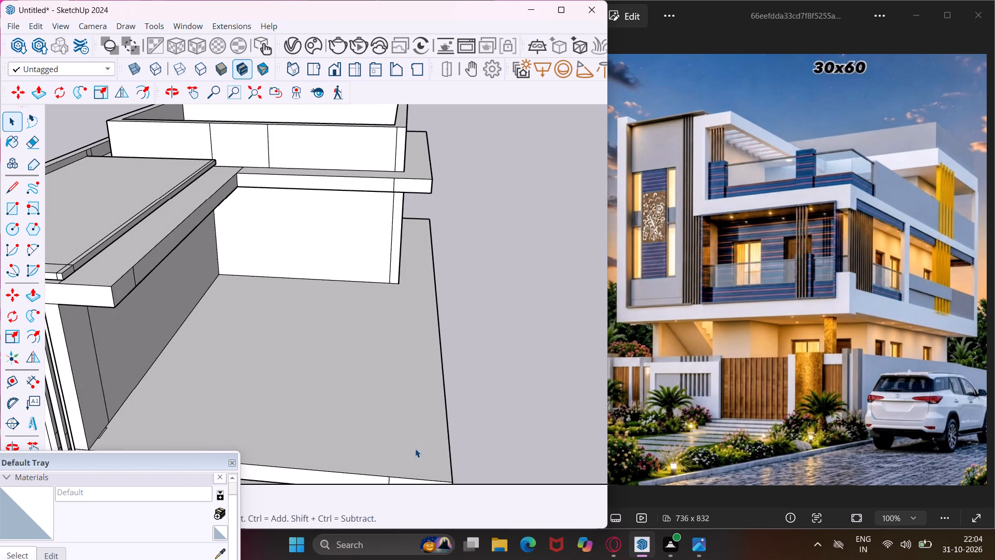
{"action": "left_click", "coordinate": [415, 449]}
{"action": "scroll", "coordinate": [403, 374], "scroll_direction": "down", "scroll_amount": 4}
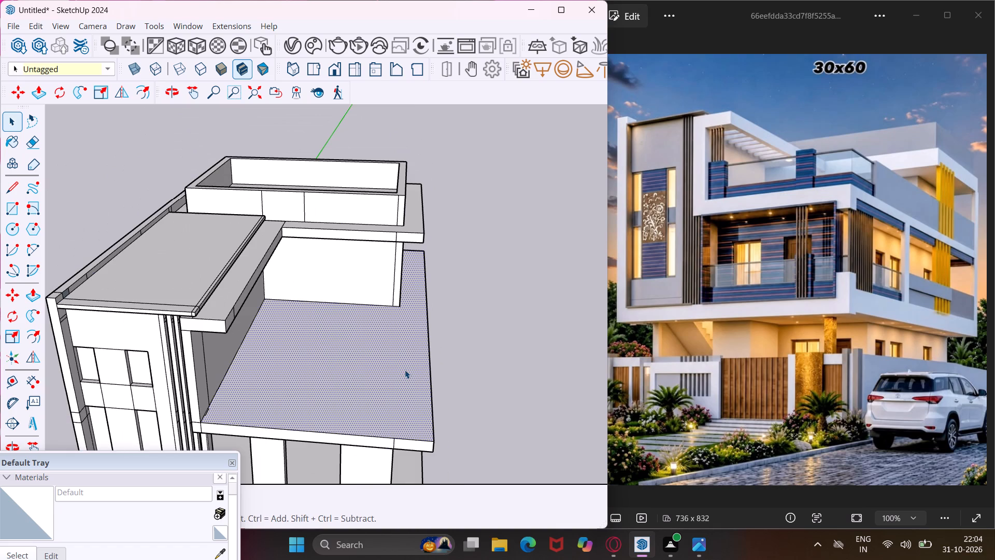
{"action": "left_click", "coordinate": [36, 344]}
{"action": "scroll", "coordinate": [286, 417], "scroll_direction": "up", "scroll_amount": 2}
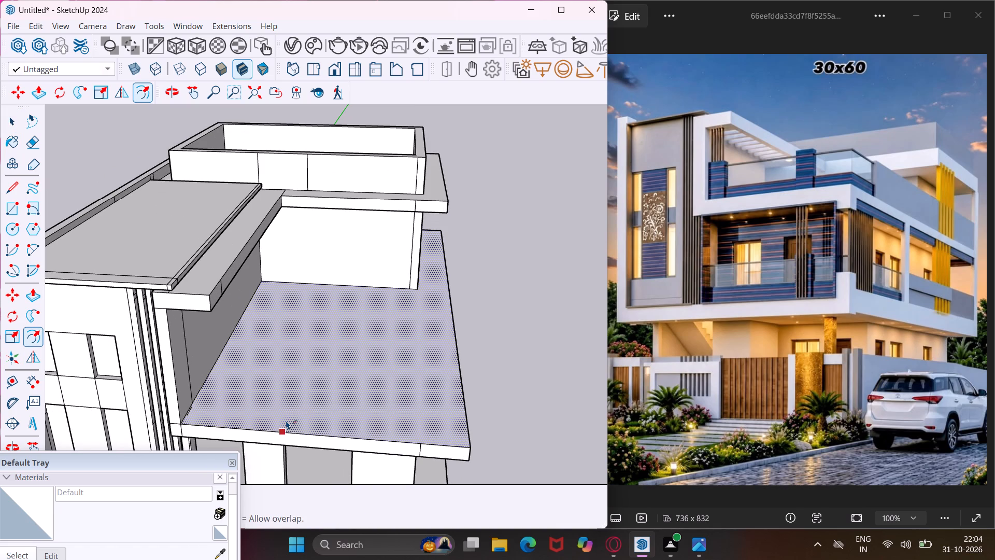
{"action": "left_click", "coordinate": [286, 421]}
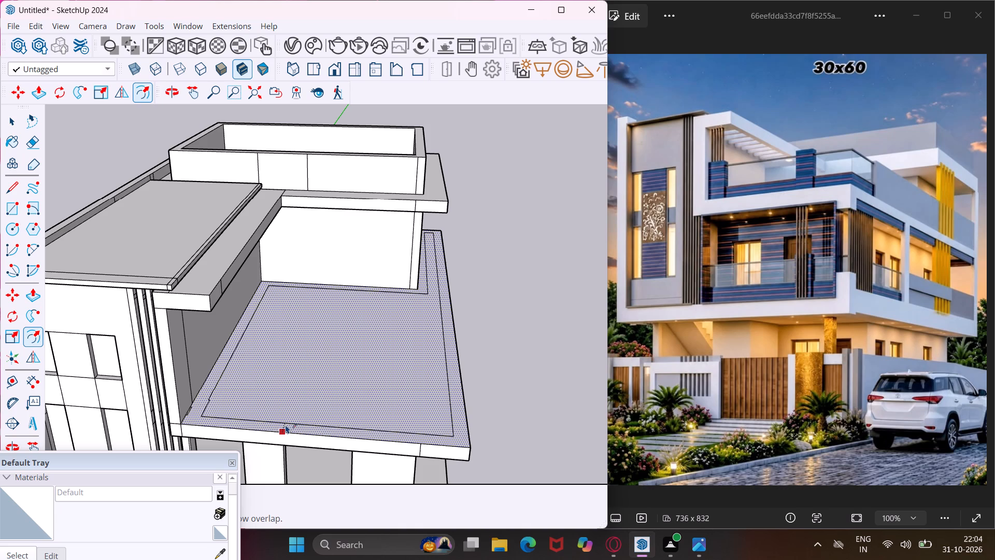
{"action": "left_click", "coordinate": [286, 425]}
{"action": "key", "text": "Escape"}
{"action": "key", "text": "space"}
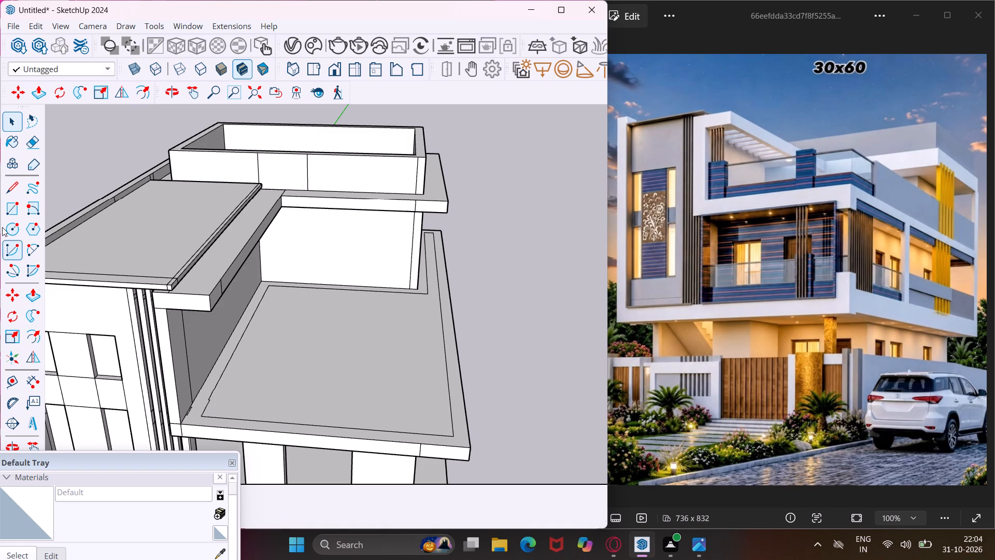
Draw a short line from the offset's inner front corner beside the tower to the tower's side wall.
{"action": "left_click", "coordinate": [7, 195]}
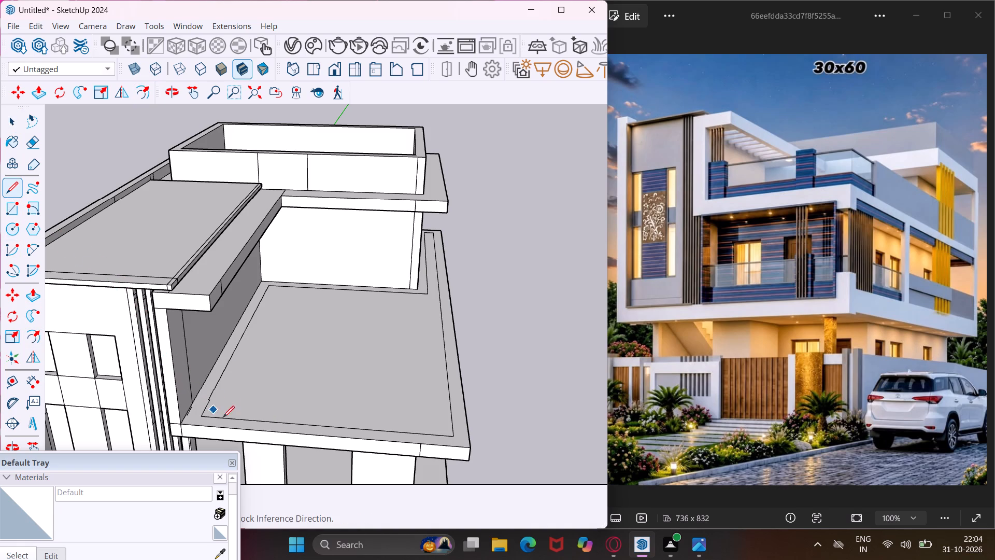
{"action": "scroll", "coordinate": [203, 415], "scroll_direction": "up", "scroll_amount": 6}
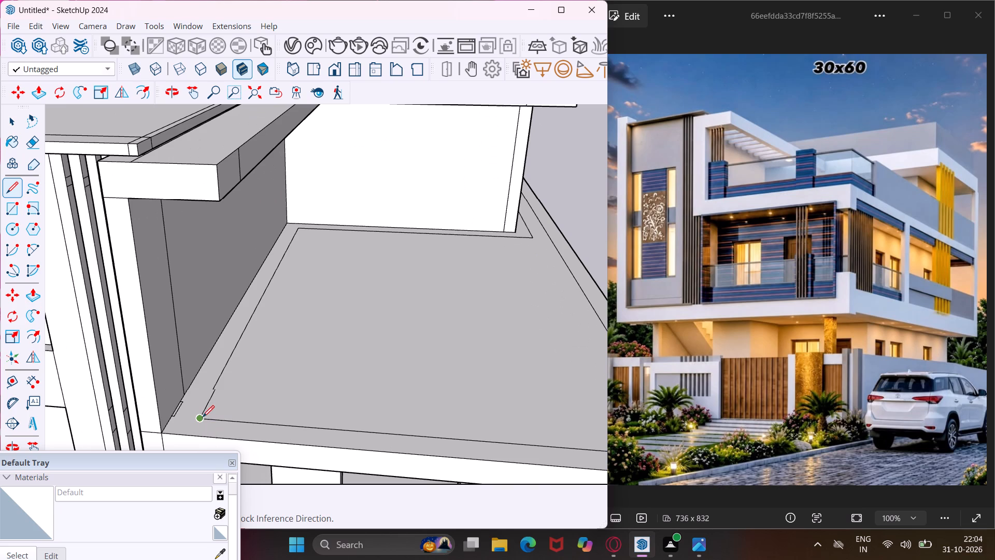
{"action": "left_click", "coordinate": [203, 418]}
{"action": "left_click", "coordinate": [174, 416]}
Draw a short line from the offset's outer corner at the terrace's far rear end to the slab's back edge.
{"action": "scroll", "coordinate": [162, 429], "scroll_direction": "down", "scroll_amount": 7}
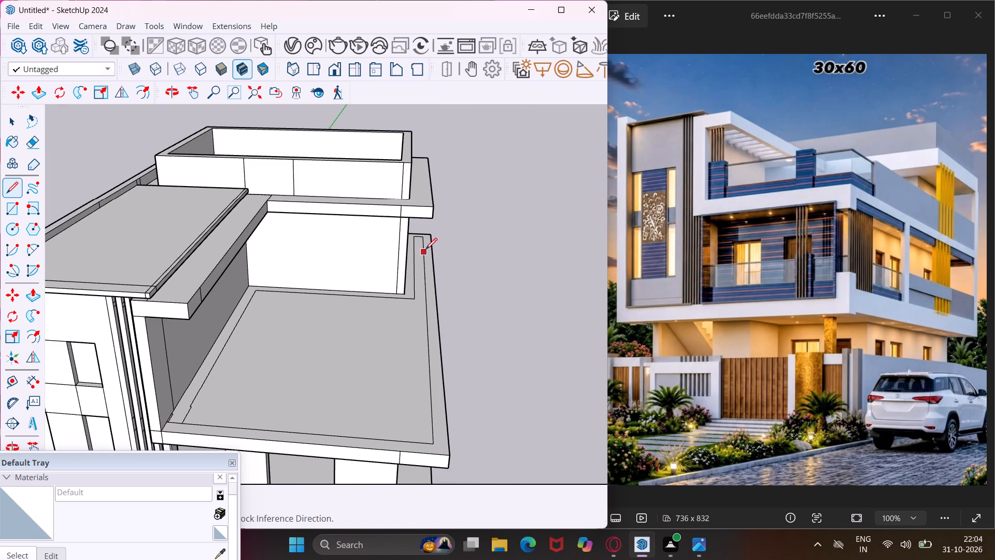
{"action": "scroll", "coordinate": [424, 237], "scroll_direction": "up", "scroll_amount": 8}
{"action": "middle_click_drag", "start_coordinate": [424, 237], "coordinate": [400, 237]}
{"action": "scroll", "coordinate": [424, 237], "scroll_direction": "up", "scroll_amount": 1}
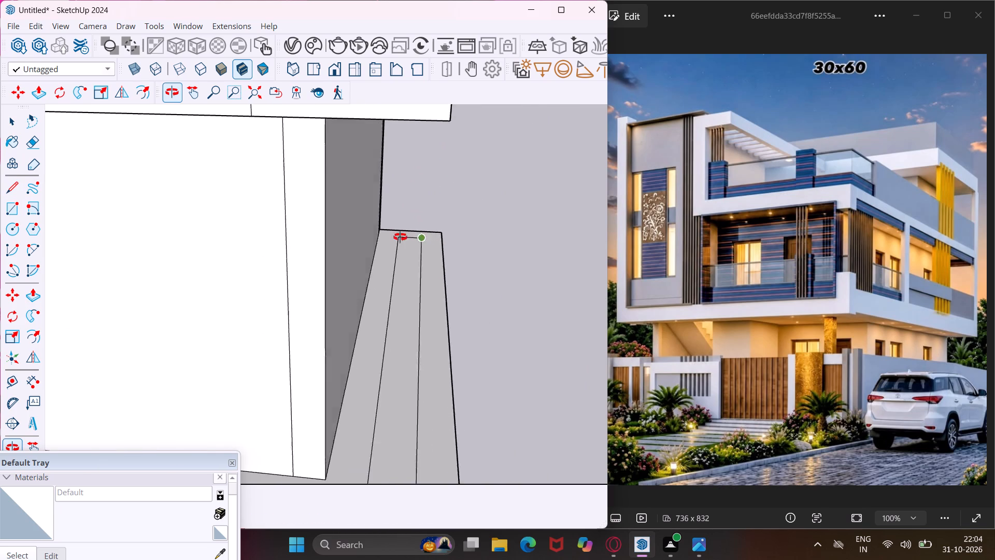
{"action": "middle_click_drag", "start_coordinate": [400, 237], "coordinate": [362, 239]}
{"action": "scroll", "coordinate": [436, 247], "scroll_direction": "up", "scroll_amount": 4}
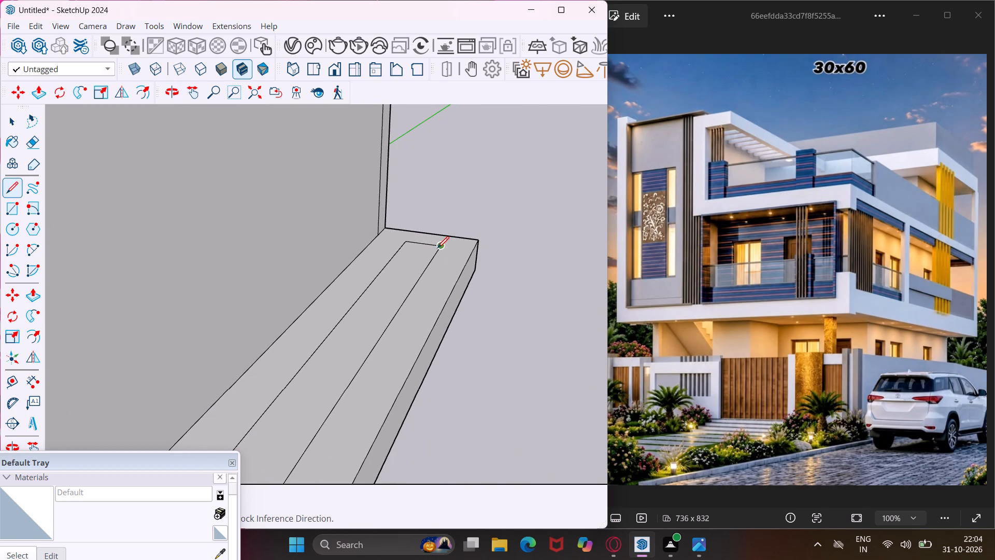
{"action": "left_click", "coordinate": [441, 245]}
{"action": "left_click", "coordinate": [445, 236]}
{"action": "key", "text": "Escape"}
{"action": "key", "text": "space"}
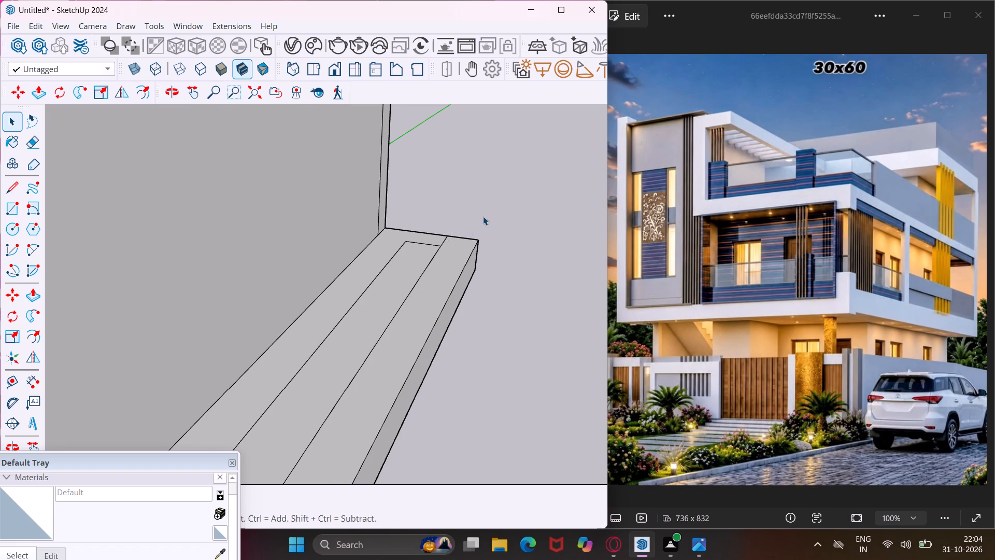
Draw a line across the terrace's outer side border strip, a short way back from the front corner, splitting off the front portion.
{"action": "scroll", "coordinate": [482, 216], "scroll_direction": "down", "scroll_amount": 14}
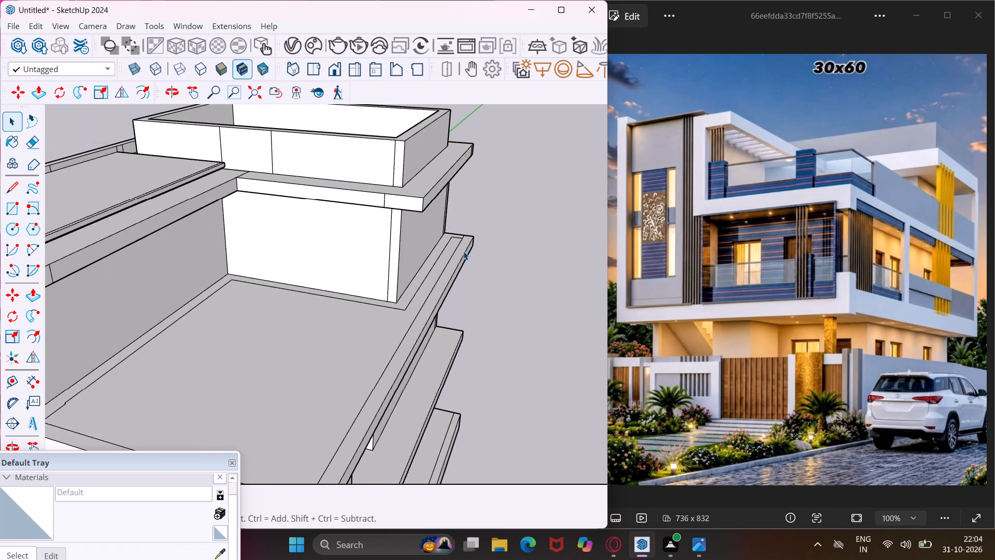
{"action": "scroll", "coordinate": [463, 251], "scroll_direction": "down", "scroll_amount": 4}
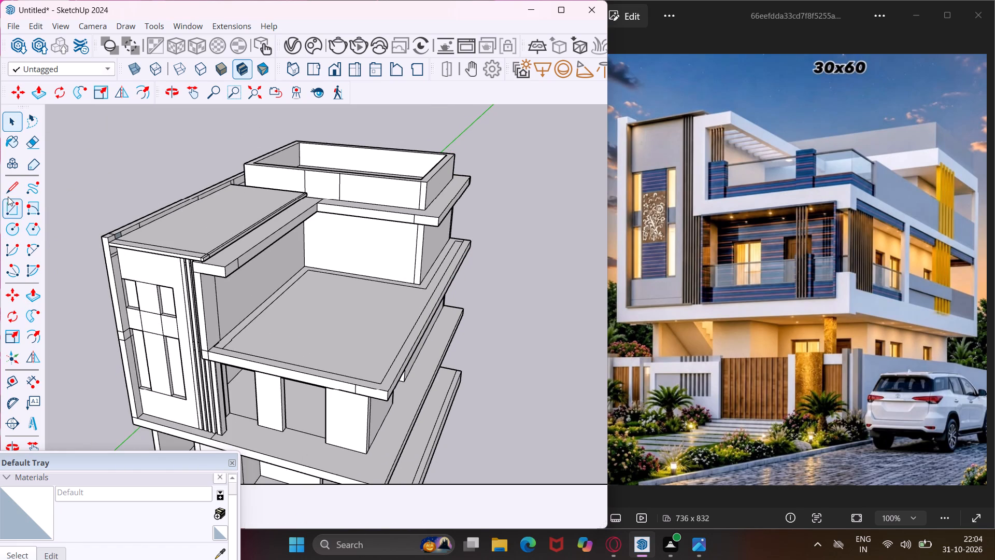
{"action": "left_click", "coordinate": [8, 197]}
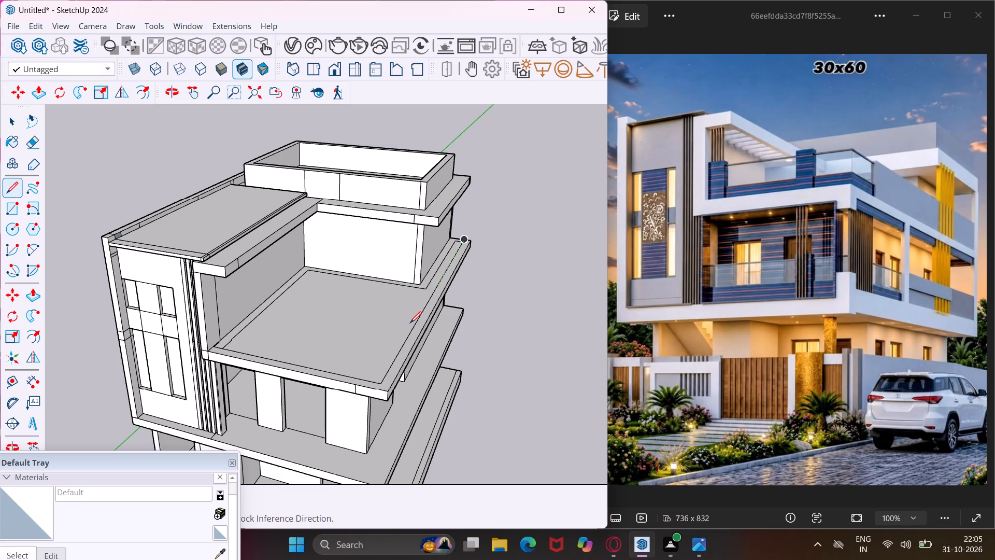
{"action": "scroll", "coordinate": [408, 338], "scroll_direction": "up", "scroll_amount": 4}
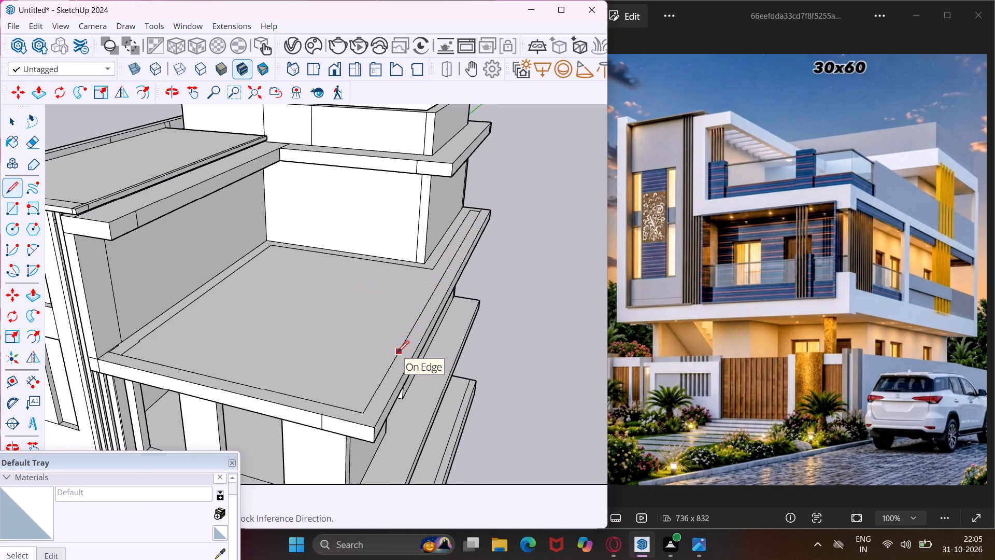
{"action": "left_click", "coordinate": [397, 352]}
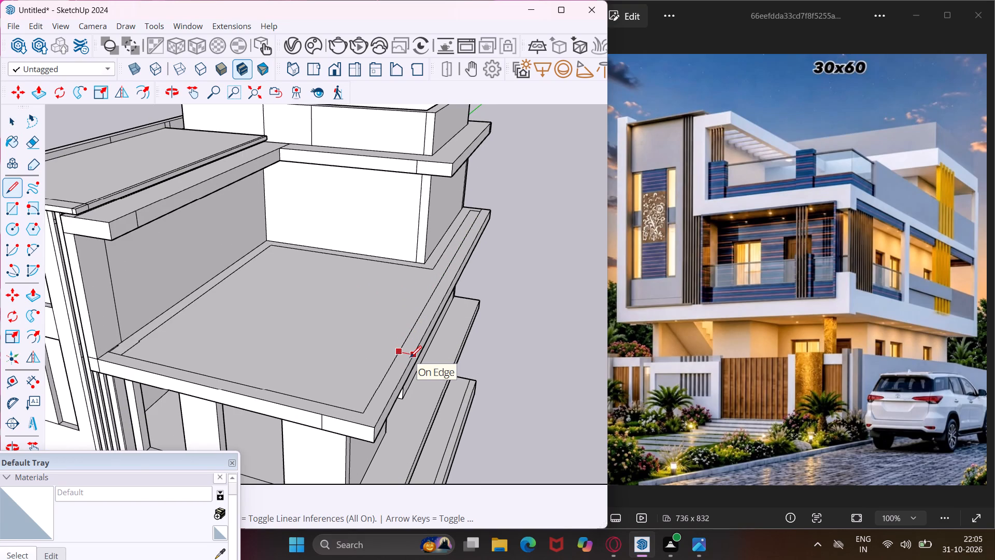
{"action": "key", "text": "Escape"}
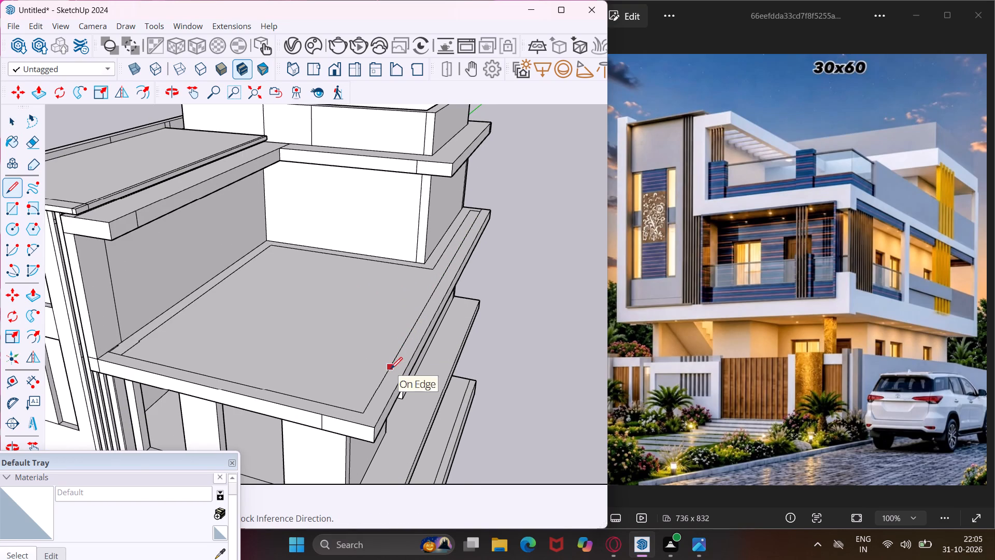
{"action": "left_click", "coordinate": [391, 369]}
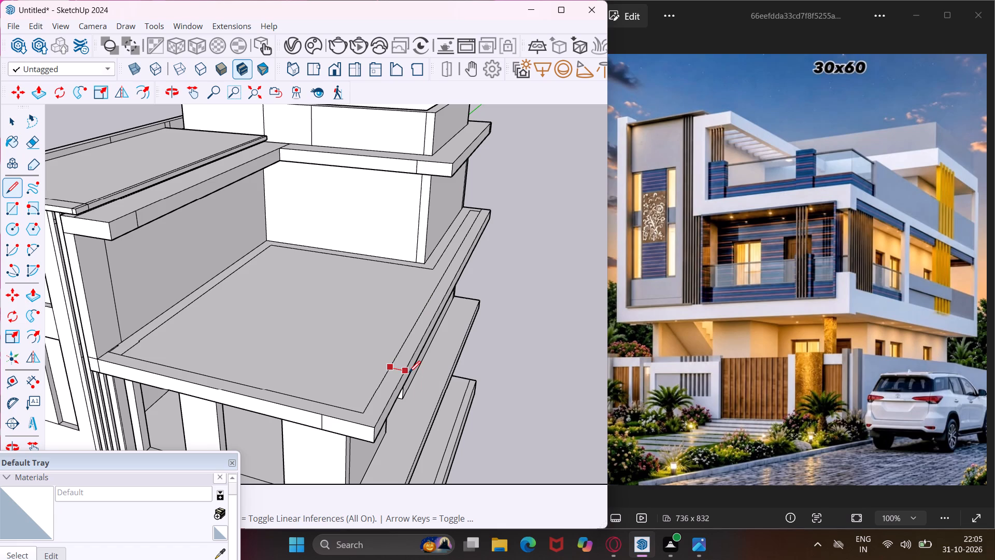
{"action": "left_click", "coordinate": [408, 371]}
{"action": "key", "text": "Escape"}
{"action": "key", "text": "space"}
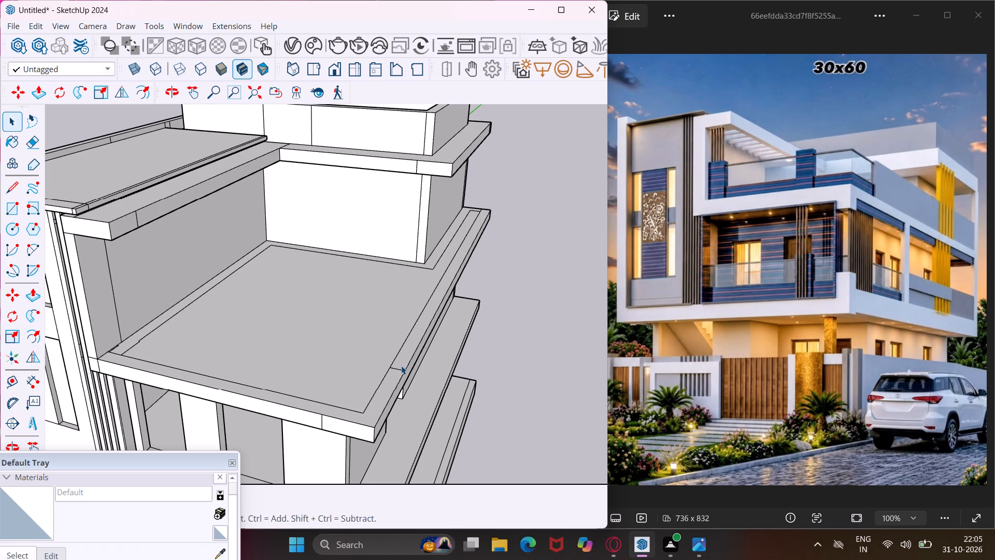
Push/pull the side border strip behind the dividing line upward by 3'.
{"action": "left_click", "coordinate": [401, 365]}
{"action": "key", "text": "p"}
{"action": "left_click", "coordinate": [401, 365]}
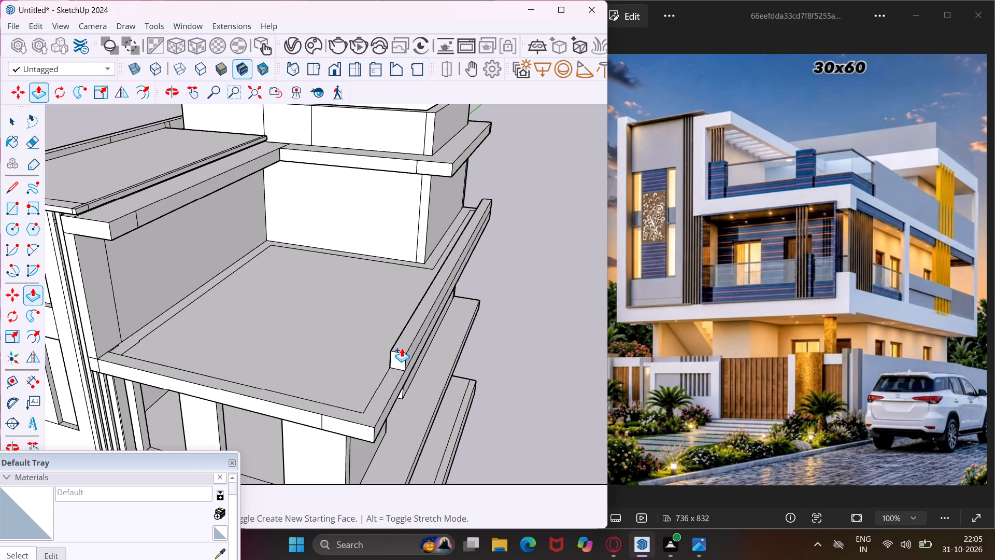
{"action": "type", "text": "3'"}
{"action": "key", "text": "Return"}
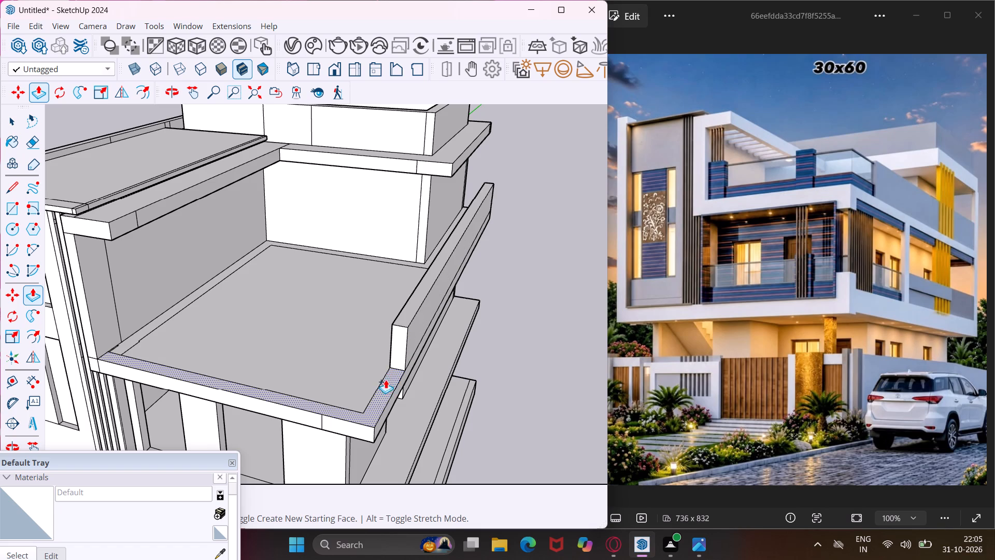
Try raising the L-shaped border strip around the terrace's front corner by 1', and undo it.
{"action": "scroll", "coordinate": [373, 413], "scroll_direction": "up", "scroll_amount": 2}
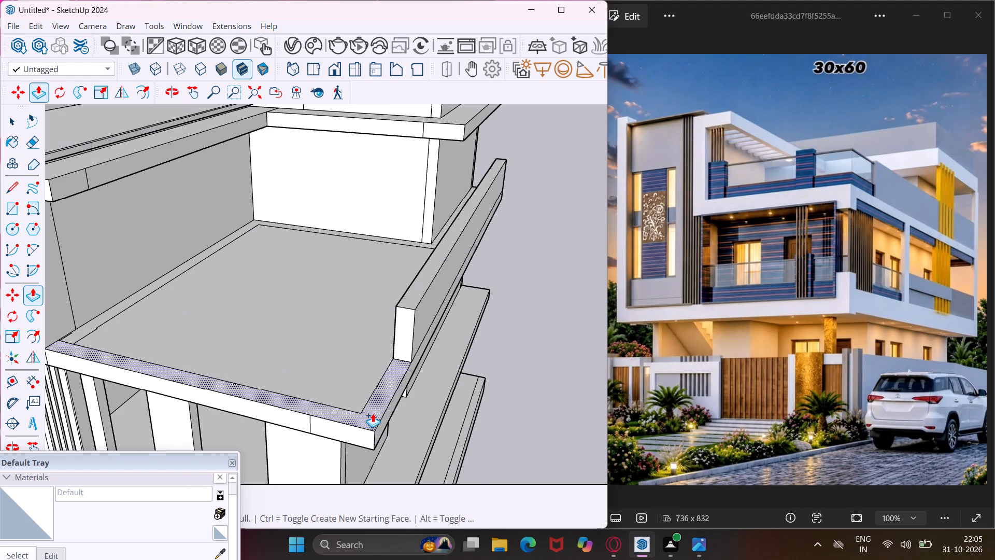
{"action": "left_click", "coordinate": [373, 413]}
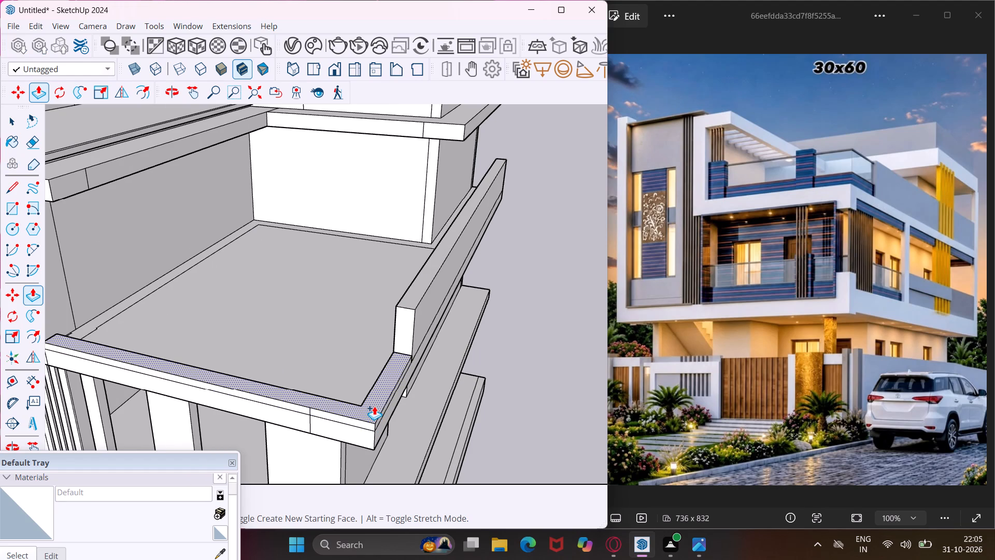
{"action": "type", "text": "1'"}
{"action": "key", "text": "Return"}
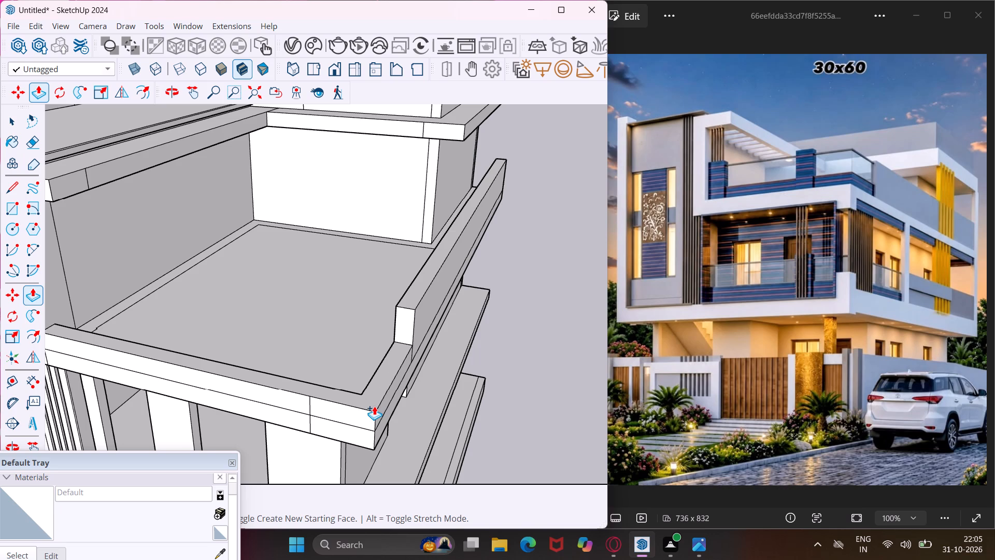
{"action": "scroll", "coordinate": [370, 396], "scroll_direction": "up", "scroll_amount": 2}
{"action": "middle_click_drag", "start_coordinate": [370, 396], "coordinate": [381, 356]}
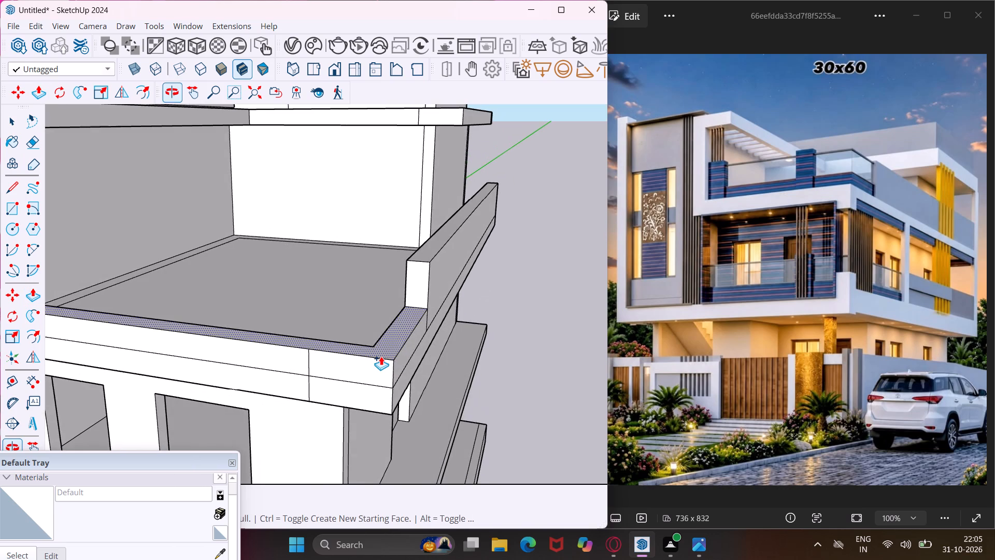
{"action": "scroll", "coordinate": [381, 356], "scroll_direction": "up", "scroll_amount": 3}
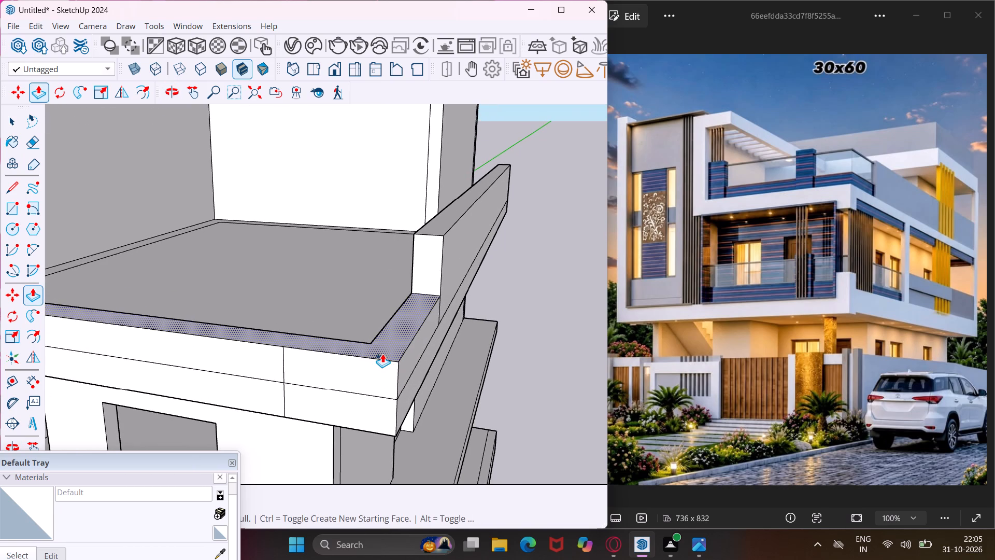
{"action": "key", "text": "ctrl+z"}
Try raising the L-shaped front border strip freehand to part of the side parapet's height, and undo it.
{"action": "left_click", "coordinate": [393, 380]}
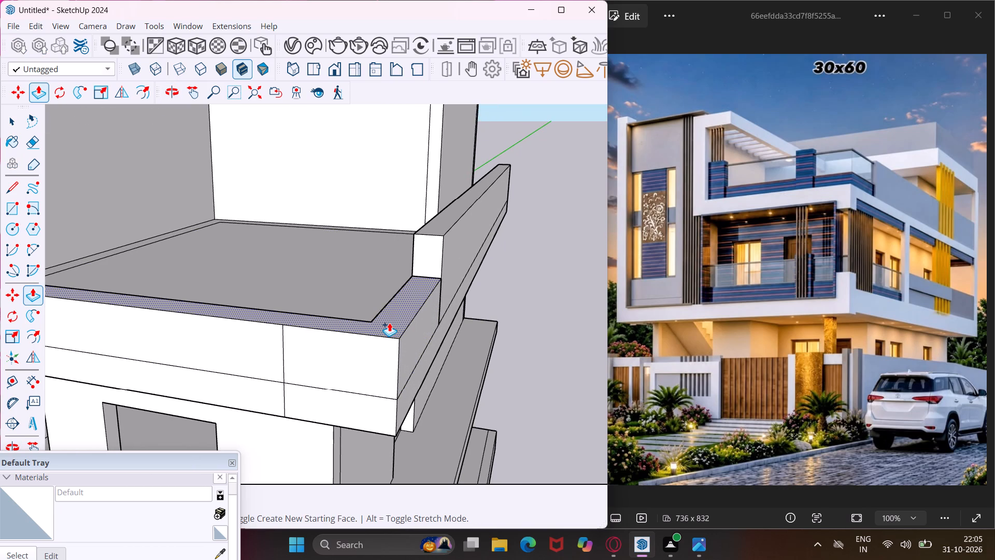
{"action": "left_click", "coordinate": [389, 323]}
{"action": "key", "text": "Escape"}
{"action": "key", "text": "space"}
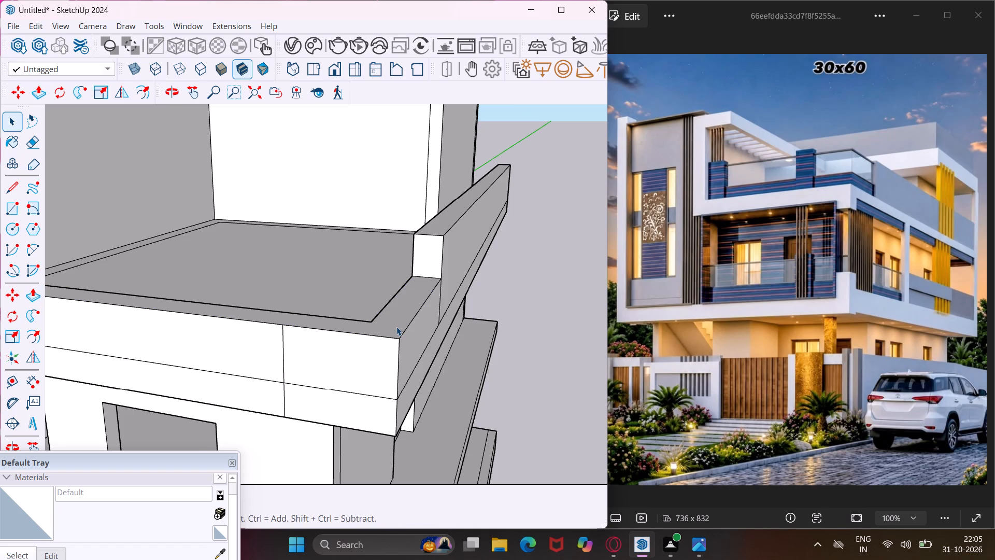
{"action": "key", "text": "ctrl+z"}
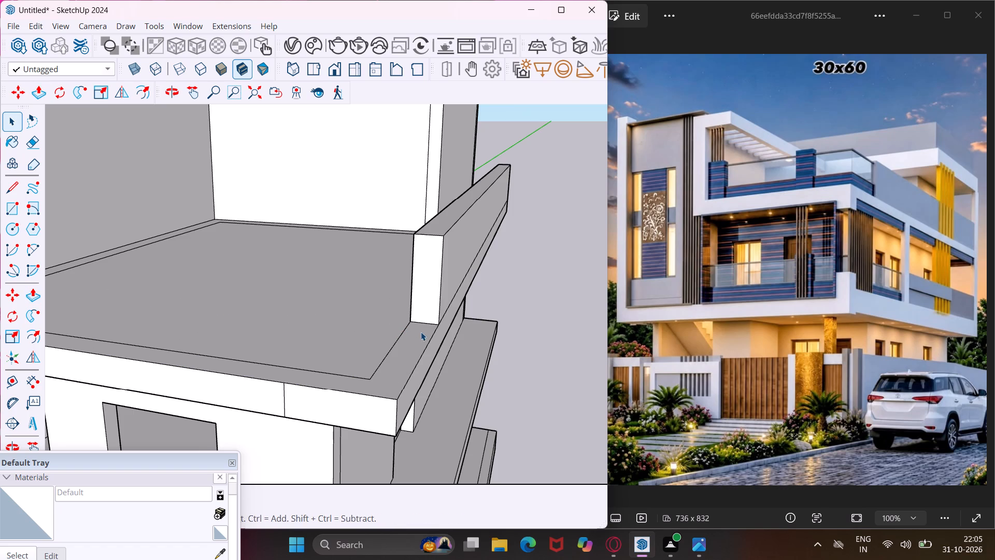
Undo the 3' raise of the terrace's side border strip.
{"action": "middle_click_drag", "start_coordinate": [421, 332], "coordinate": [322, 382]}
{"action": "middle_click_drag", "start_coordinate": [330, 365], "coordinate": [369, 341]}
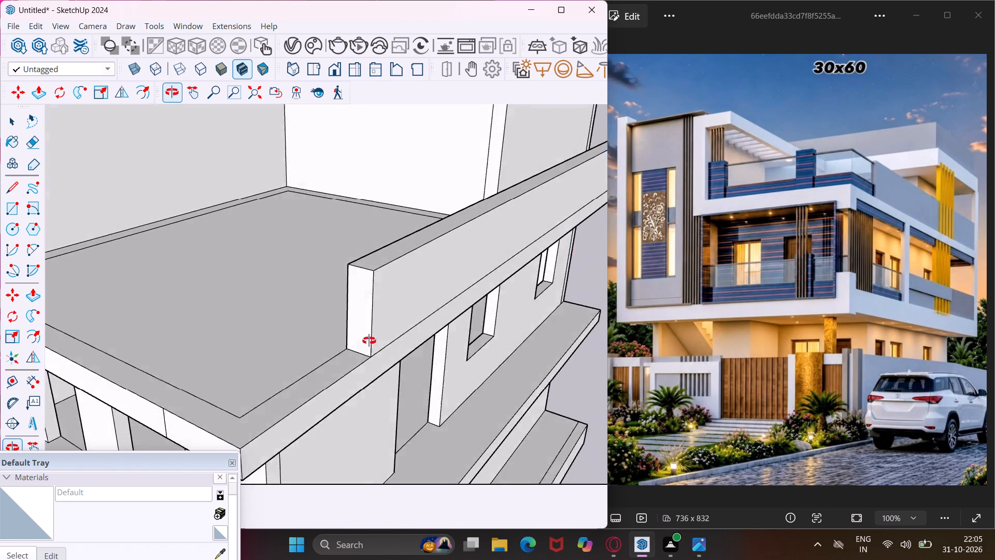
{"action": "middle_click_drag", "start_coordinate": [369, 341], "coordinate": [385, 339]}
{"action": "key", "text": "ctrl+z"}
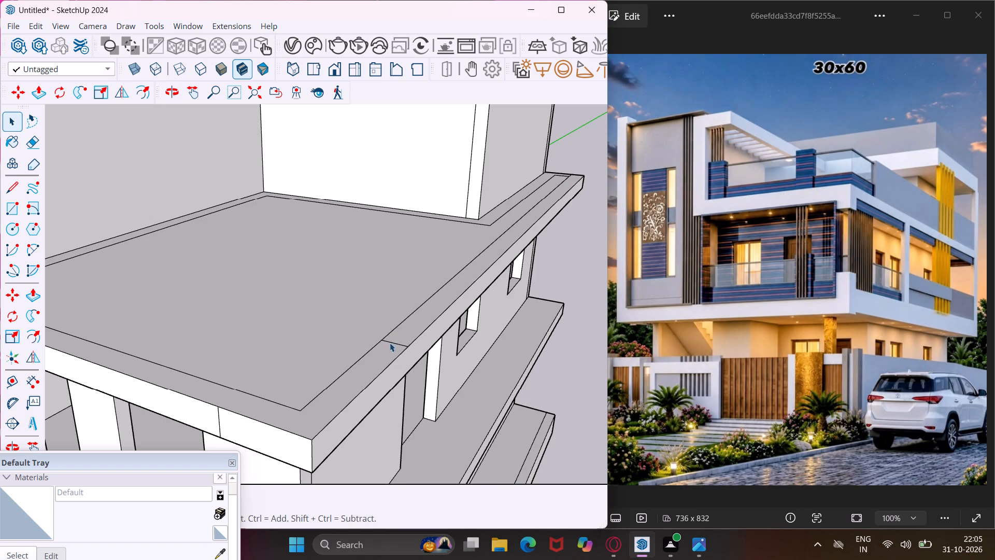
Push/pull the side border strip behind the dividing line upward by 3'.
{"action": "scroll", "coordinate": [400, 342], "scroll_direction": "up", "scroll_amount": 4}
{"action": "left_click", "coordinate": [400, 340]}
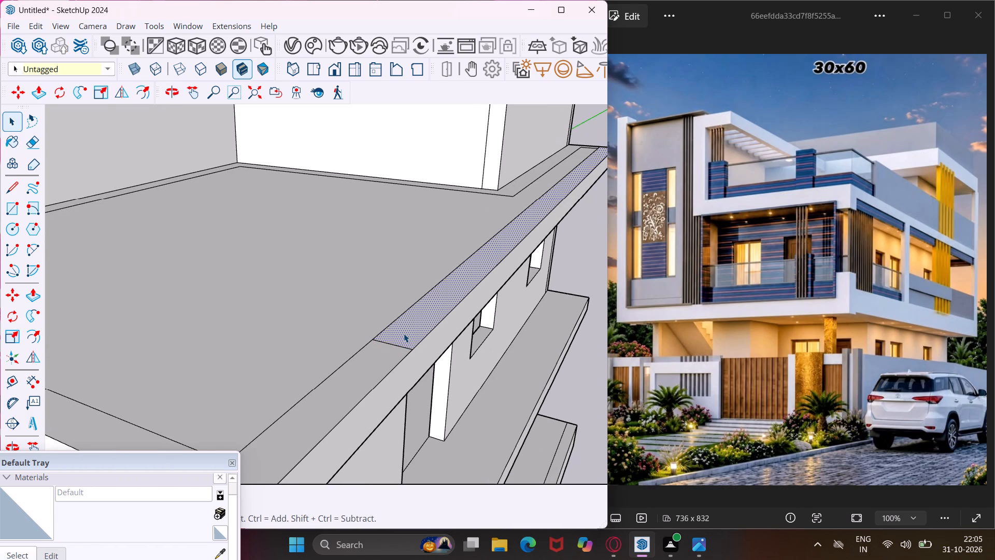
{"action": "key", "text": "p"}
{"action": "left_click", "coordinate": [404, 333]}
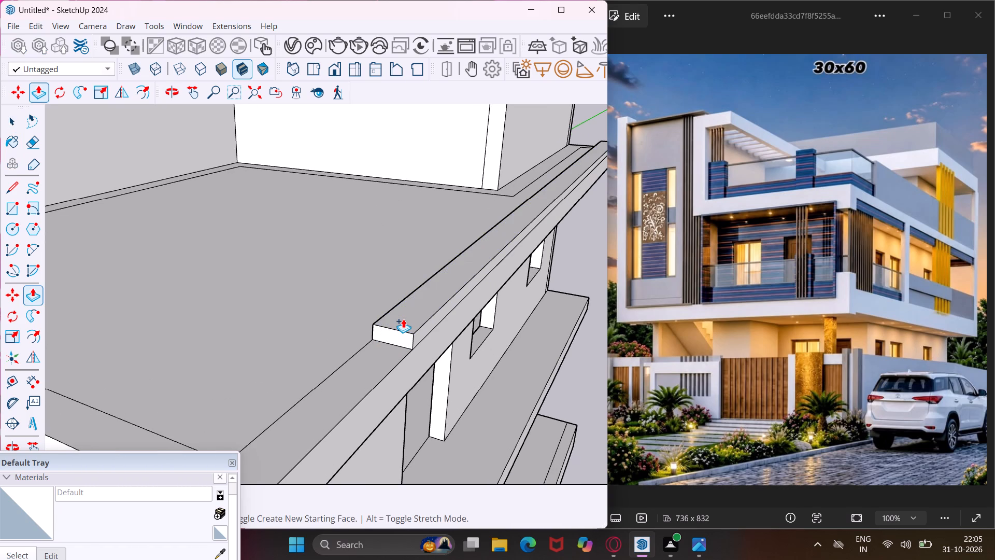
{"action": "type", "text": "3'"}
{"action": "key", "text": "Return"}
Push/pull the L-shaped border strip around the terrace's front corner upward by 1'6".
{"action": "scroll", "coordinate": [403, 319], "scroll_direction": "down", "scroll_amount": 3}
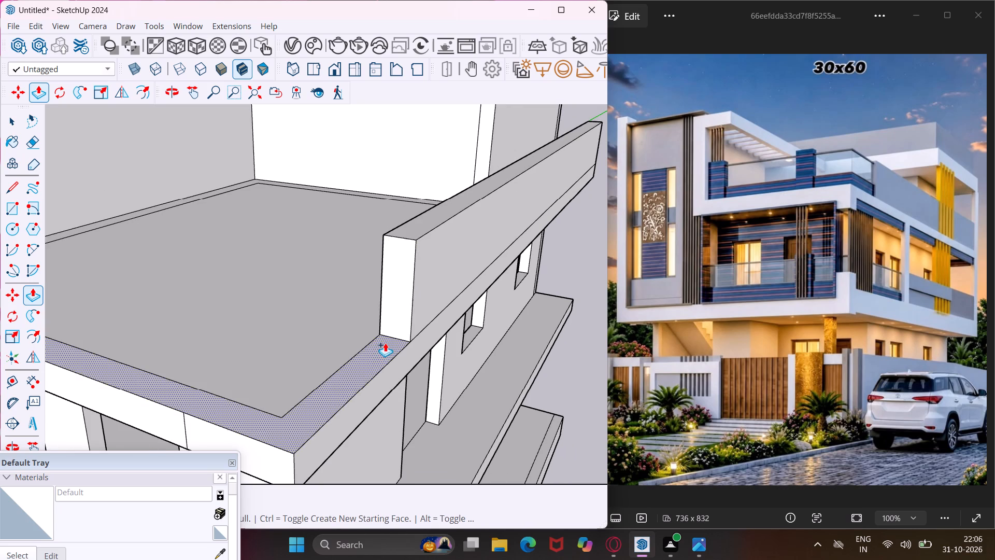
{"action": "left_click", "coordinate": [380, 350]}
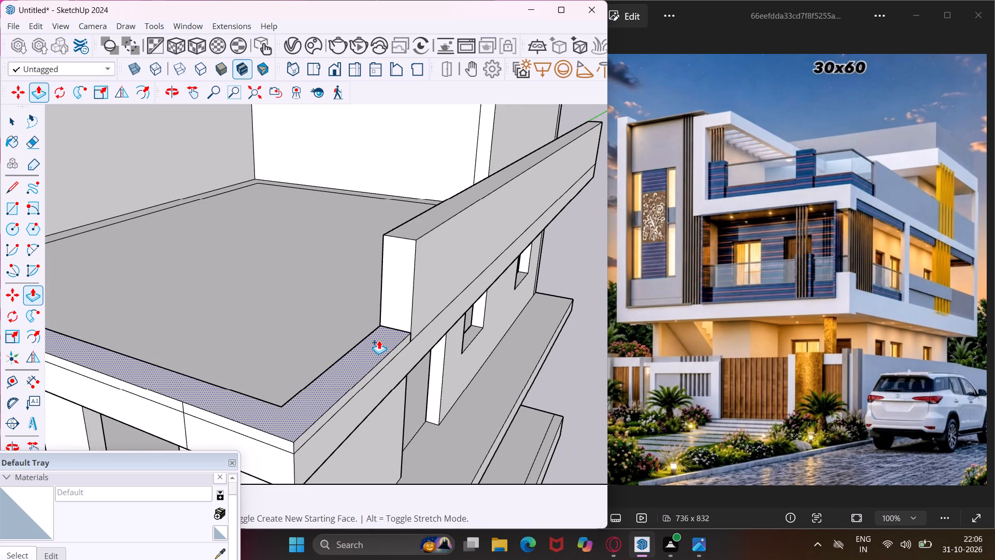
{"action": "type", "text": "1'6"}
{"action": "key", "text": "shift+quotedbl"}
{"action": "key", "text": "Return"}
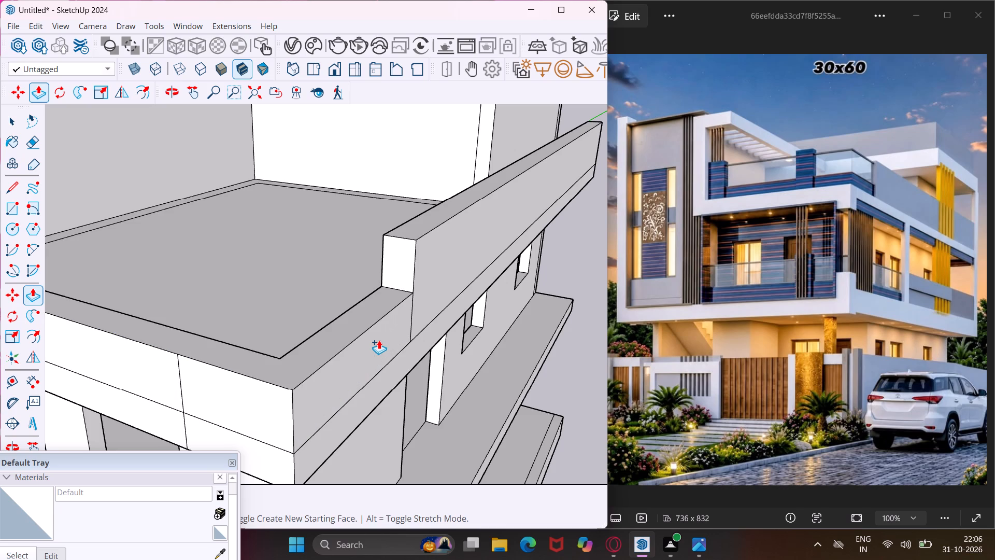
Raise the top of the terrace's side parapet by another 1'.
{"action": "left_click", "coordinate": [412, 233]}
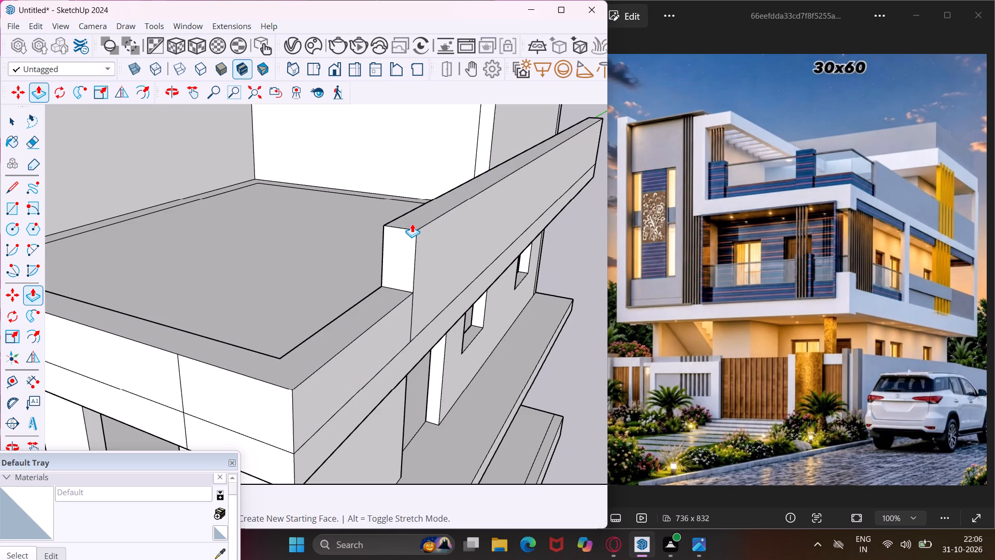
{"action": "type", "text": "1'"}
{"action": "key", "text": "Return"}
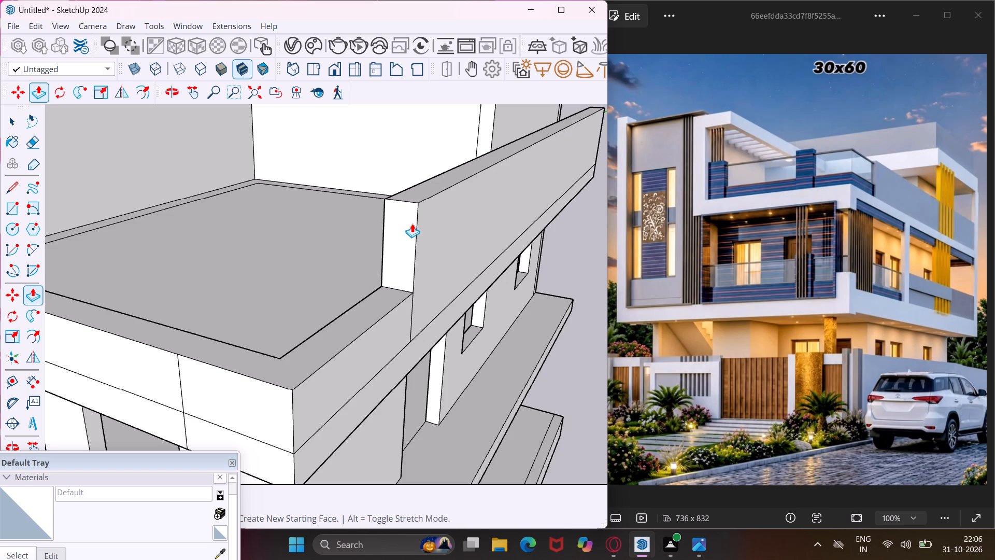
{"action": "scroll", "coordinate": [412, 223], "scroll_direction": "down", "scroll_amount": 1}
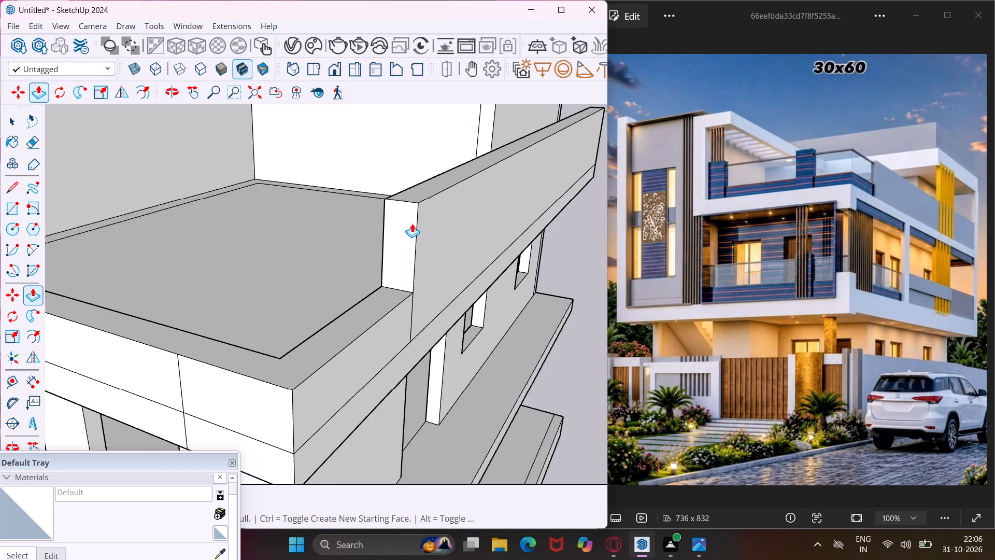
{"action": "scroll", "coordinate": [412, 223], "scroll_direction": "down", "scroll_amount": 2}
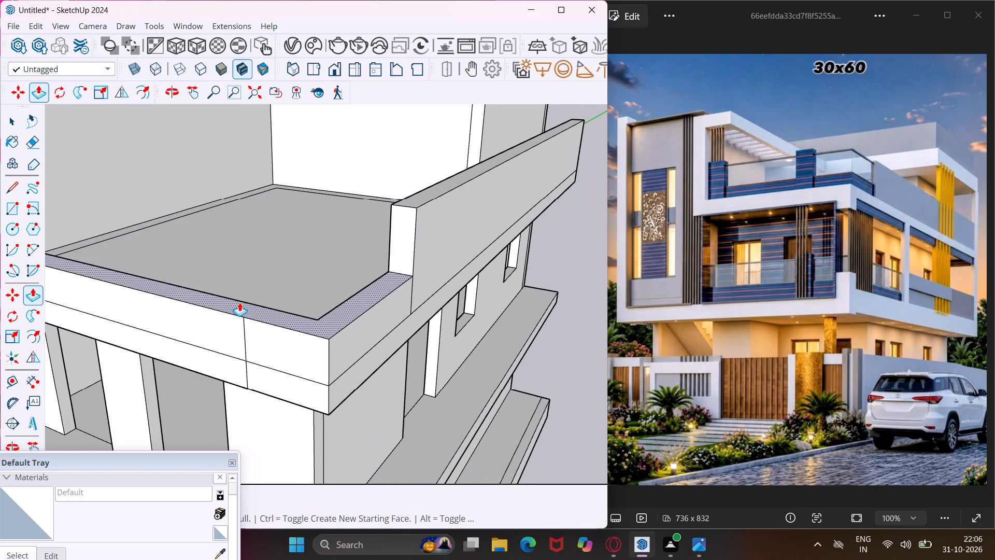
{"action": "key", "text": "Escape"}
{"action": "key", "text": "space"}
Undo the side and front parapet raises and the dividing line across the side border strip.
{"action": "middle_click_drag", "start_coordinate": [239, 302], "coordinate": [318, 312]}
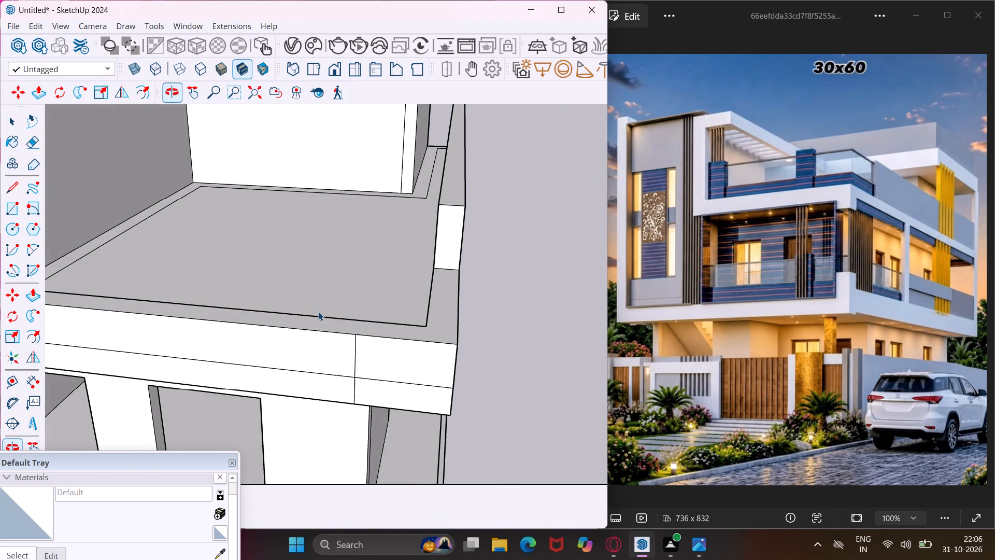
{"action": "scroll", "coordinate": [318, 312], "scroll_direction": "down", "scroll_amount": 6}
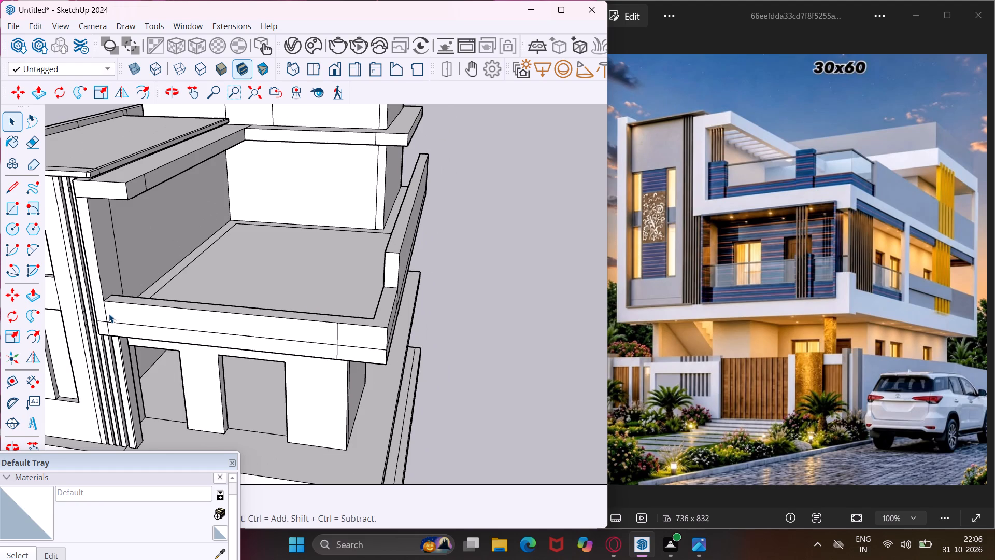
{"action": "key", "text": "ctrl+z"}
{"action": "key", "text": "ctrl+z"}
{"action": "key", "text": "ctrl+z"}
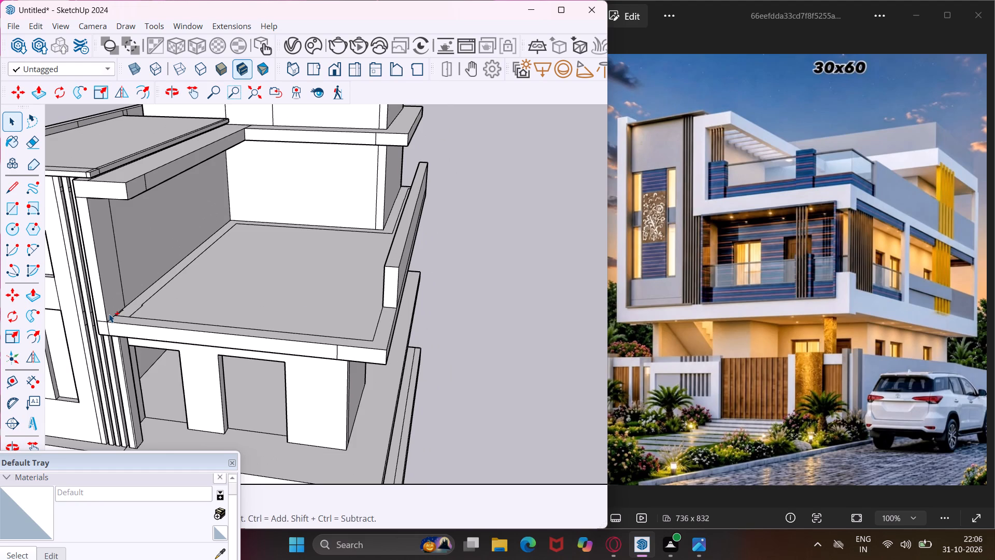
{"action": "key", "text": "ctrl+z"}
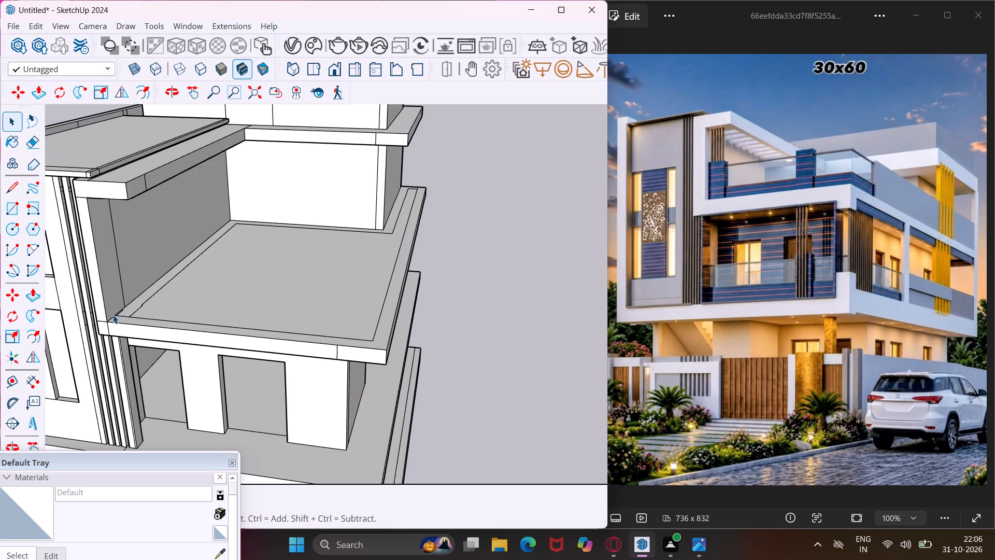
Offset the outline of the terrace's front and side border strip inward to form a narrower inset strip.
{"action": "scroll", "coordinate": [113, 315], "scroll_direction": "up", "scroll_amount": 1}
{"action": "middle_click_drag", "start_coordinate": [113, 315], "coordinate": [102, 373]}
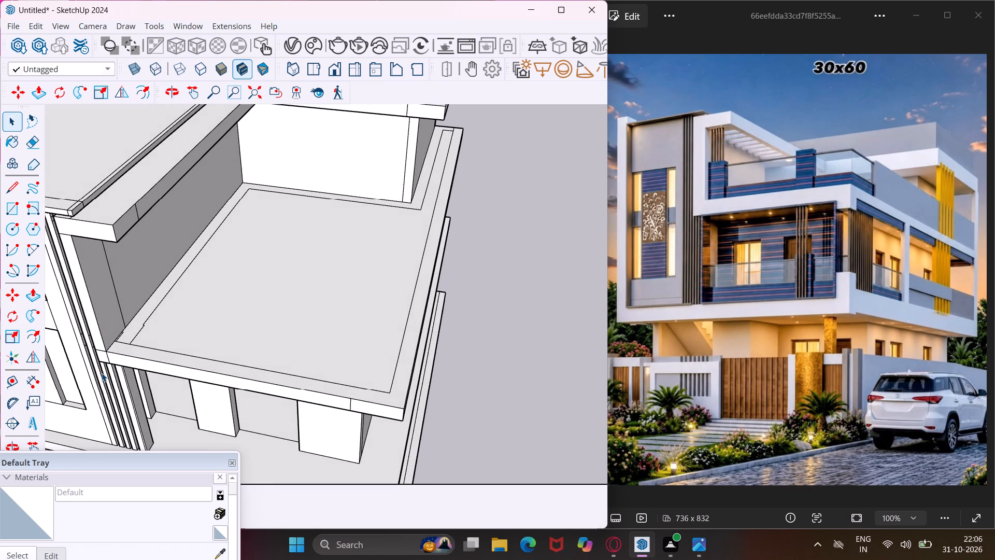
{"action": "scroll", "coordinate": [102, 373], "scroll_direction": "up", "scroll_amount": 1}
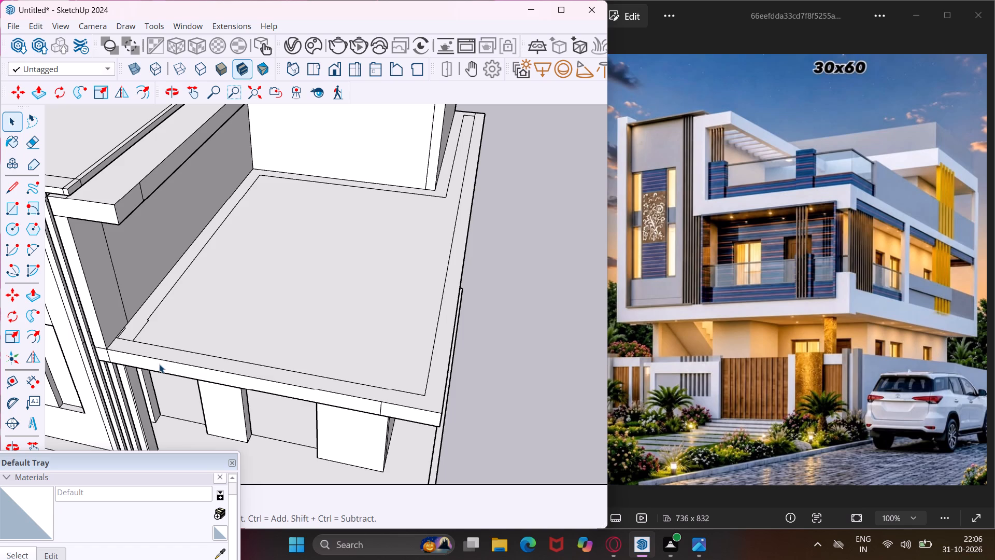
{"action": "scroll", "coordinate": [173, 356], "scroll_direction": "up", "scroll_amount": 8}
{"action": "left_click", "coordinate": [174, 356]}
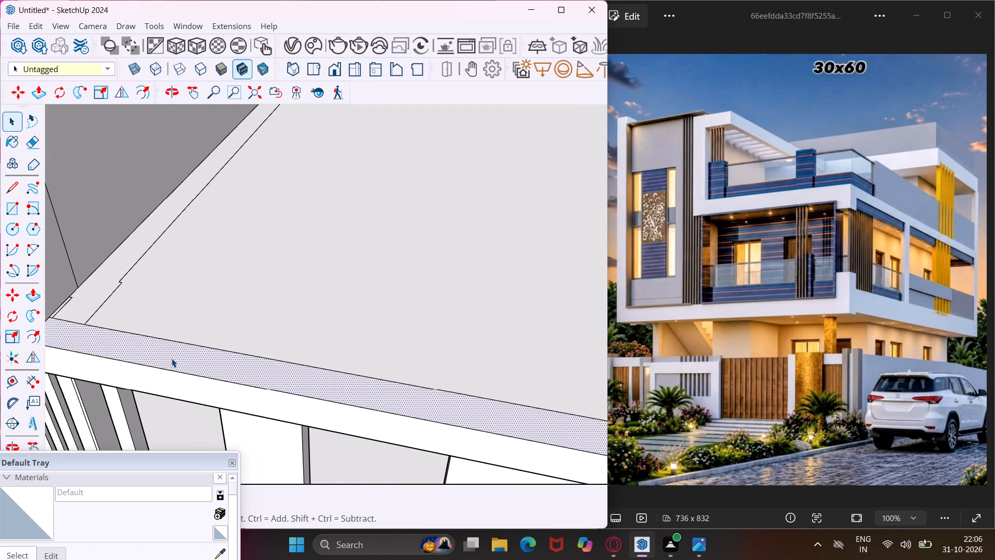
{"action": "left_click", "coordinate": [27, 340]}
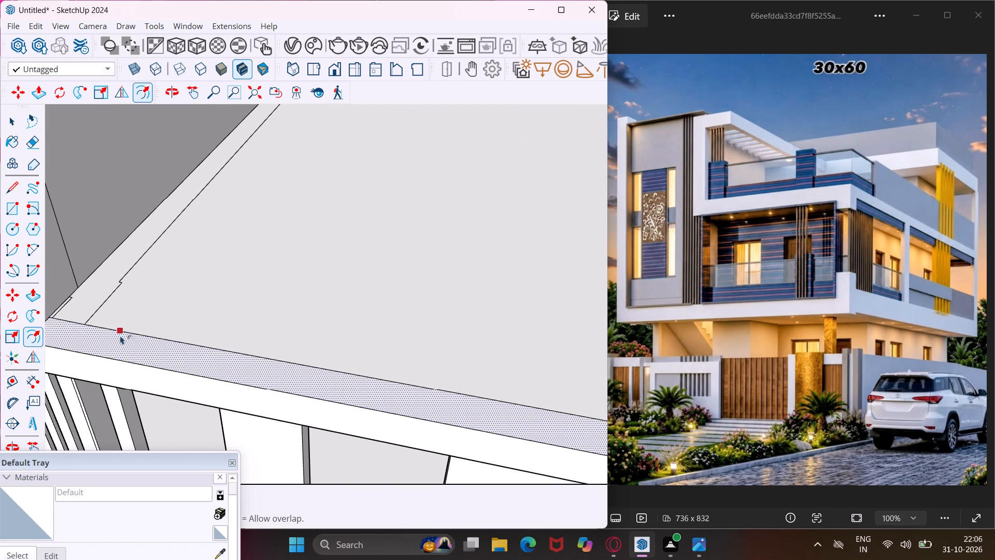
{"action": "left_click", "coordinate": [125, 338]}
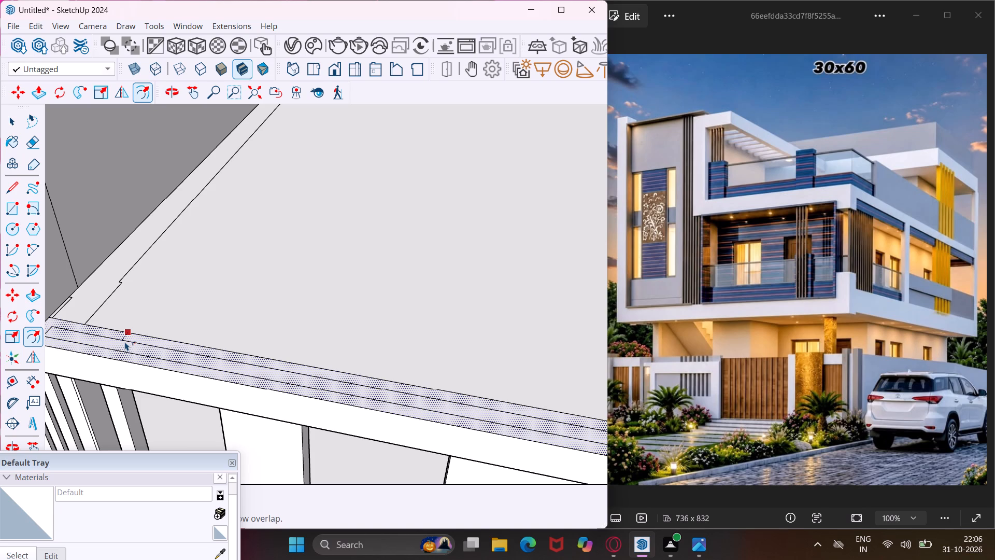
{"action": "left_click", "coordinate": [125, 342]}
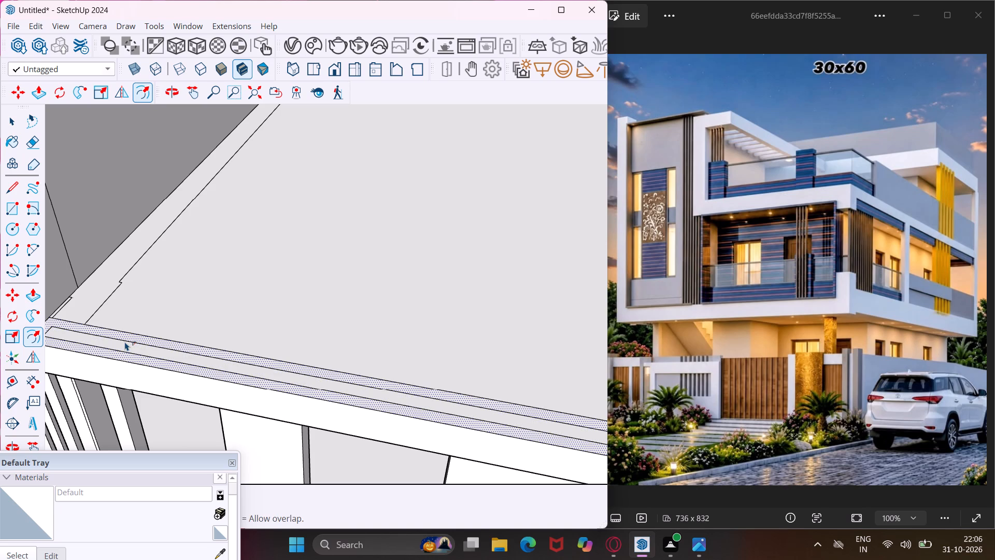
{"action": "key", "text": "Escape"}
{"action": "key", "text": "space"}
Draw a short line across the inset strip on the terrace's open side, a little behind the front corner.
{"action": "scroll", "coordinate": [118, 325], "scroll_direction": "down", "scroll_amount": 2}
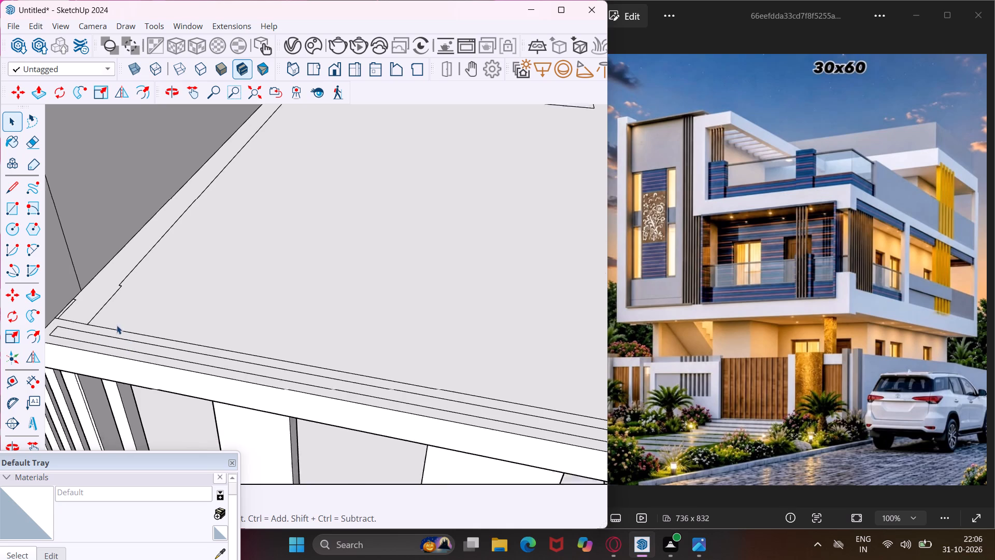
{"action": "scroll", "coordinate": [117, 325], "scroll_direction": "down", "scroll_amount": 3}
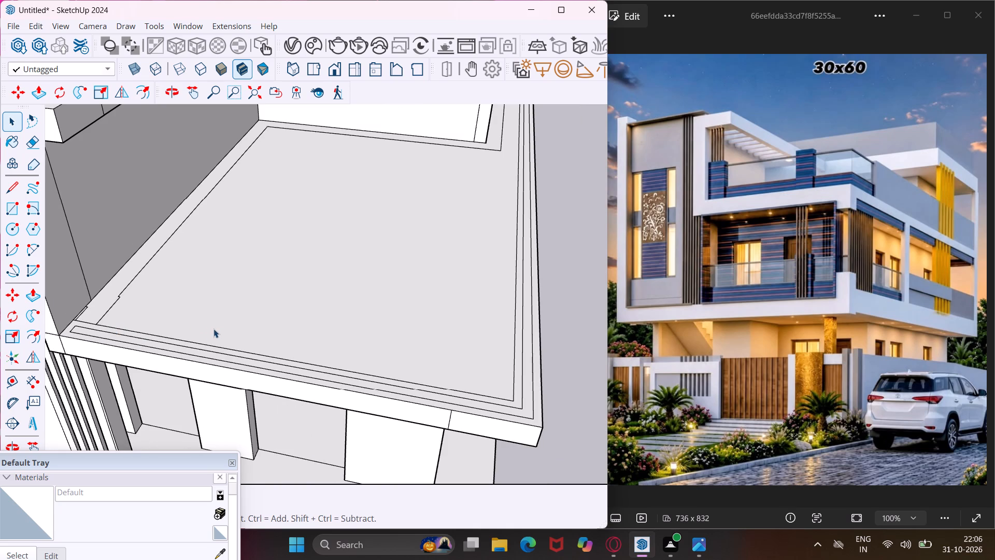
{"action": "left_click", "coordinate": [4, 195]}
{"action": "scroll", "coordinate": [530, 248], "scroll_direction": "up", "scroll_amount": 2}
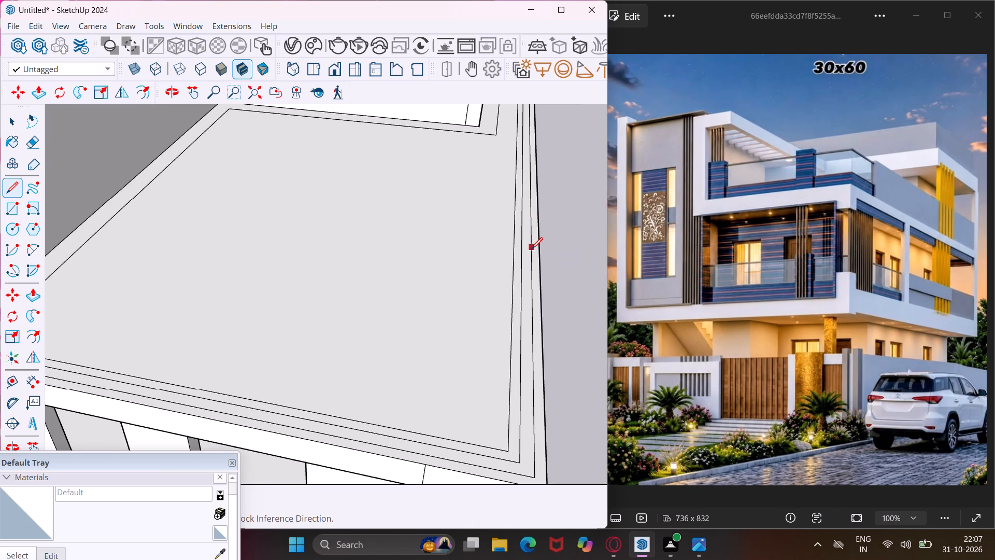
{"action": "left_click", "coordinate": [535, 331]}
{"action": "left_click", "coordinate": [521, 333]}
{"action": "key", "text": "Escape"}
{"action": "key", "text": "space"}
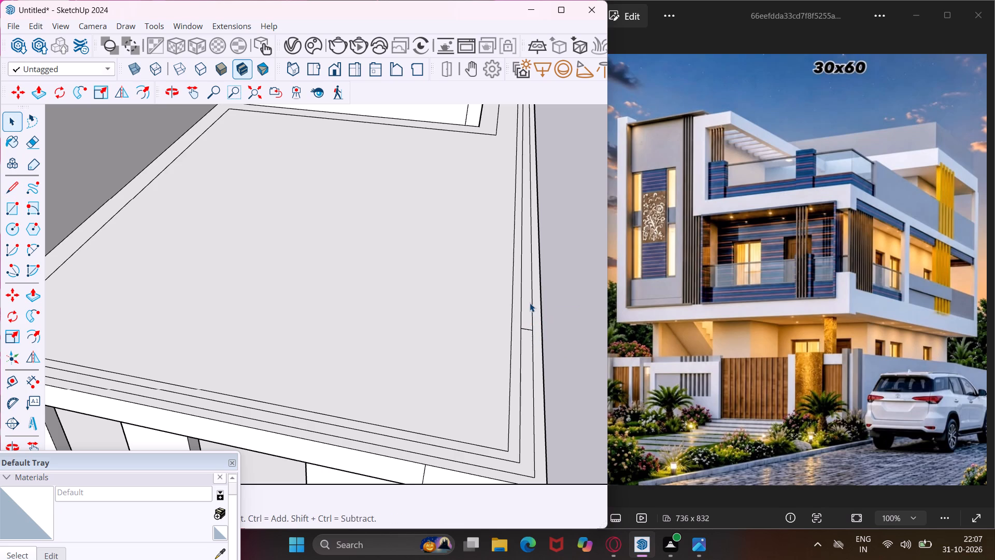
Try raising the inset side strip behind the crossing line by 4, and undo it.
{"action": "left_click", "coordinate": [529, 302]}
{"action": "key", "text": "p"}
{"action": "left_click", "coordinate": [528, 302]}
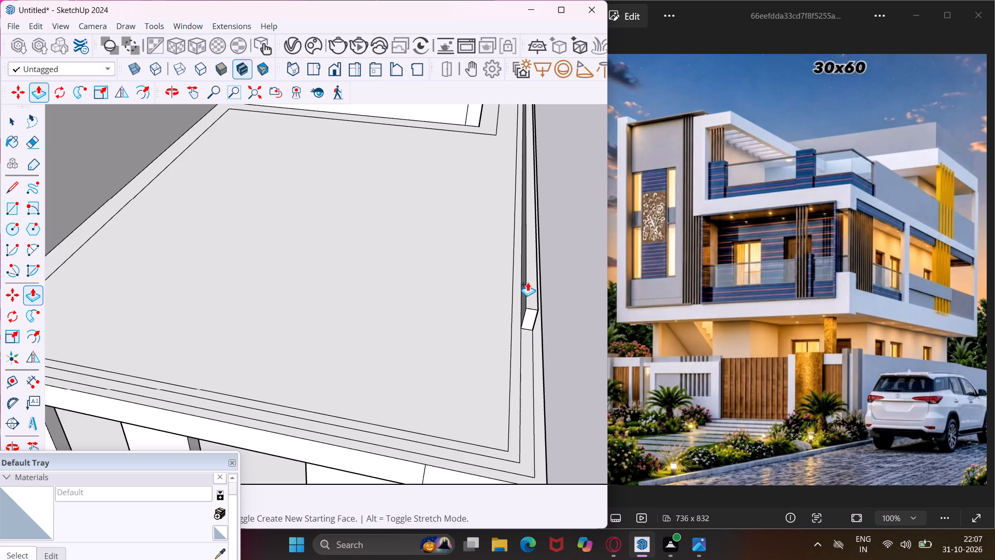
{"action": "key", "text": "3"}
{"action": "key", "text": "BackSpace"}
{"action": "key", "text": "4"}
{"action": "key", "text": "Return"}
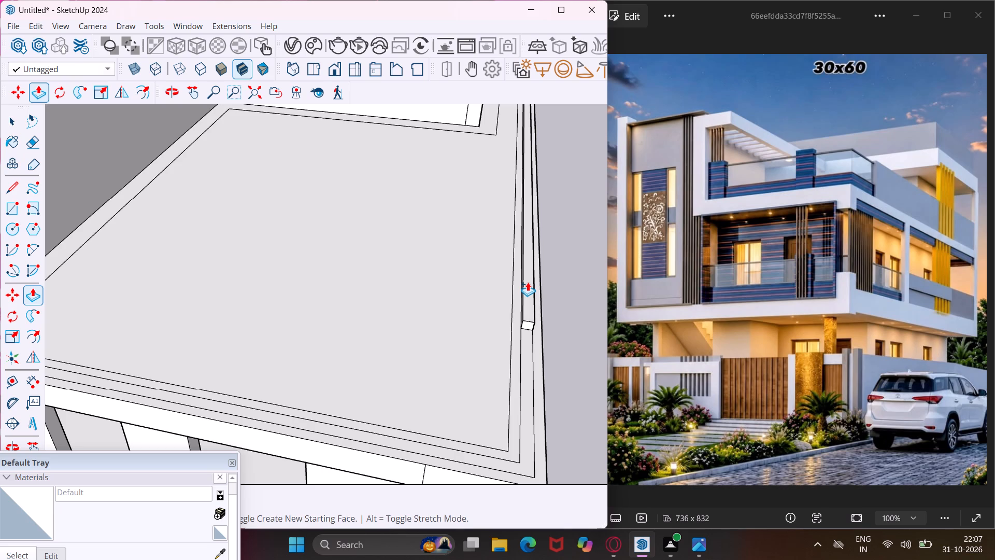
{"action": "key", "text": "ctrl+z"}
Push/pull the inset side strip behind the crossing line upward by 4'.
{"action": "scroll", "coordinate": [534, 307], "scroll_direction": "up", "scroll_amount": 3}
{"action": "left_click", "coordinate": [525, 309]}
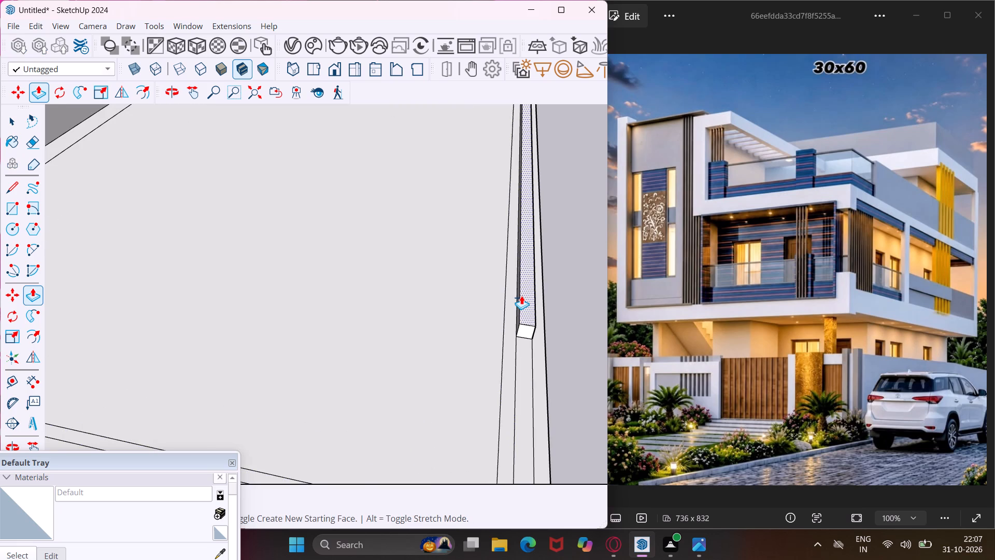
{"action": "type", "text": "4'"}
{"action": "key", "text": "Return"}
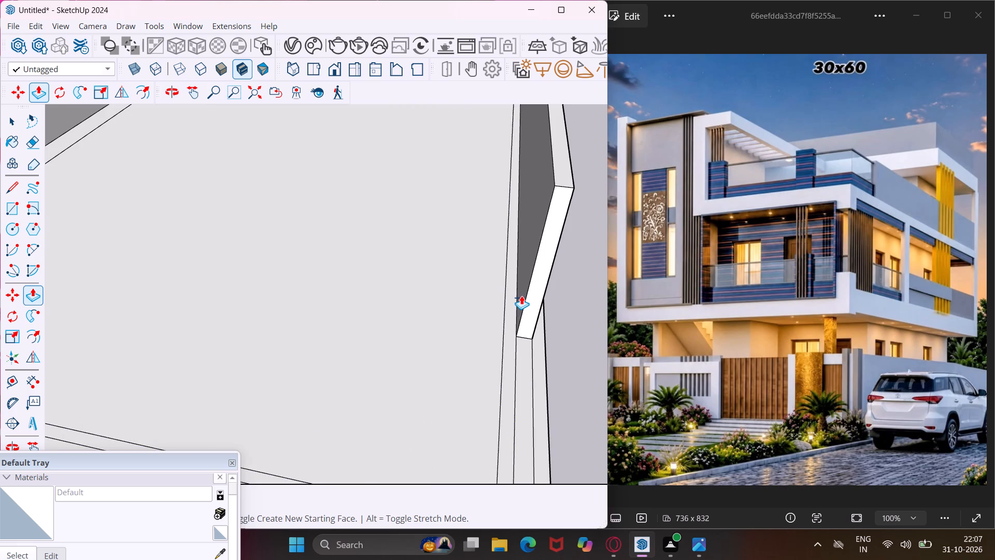
Move the short end edge of the front inset strip beside the tower outward to meet the tower wall line.
{"action": "scroll", "coordinate": [521, 295], "scroll_direction": "down", "scroll_amount": 9}
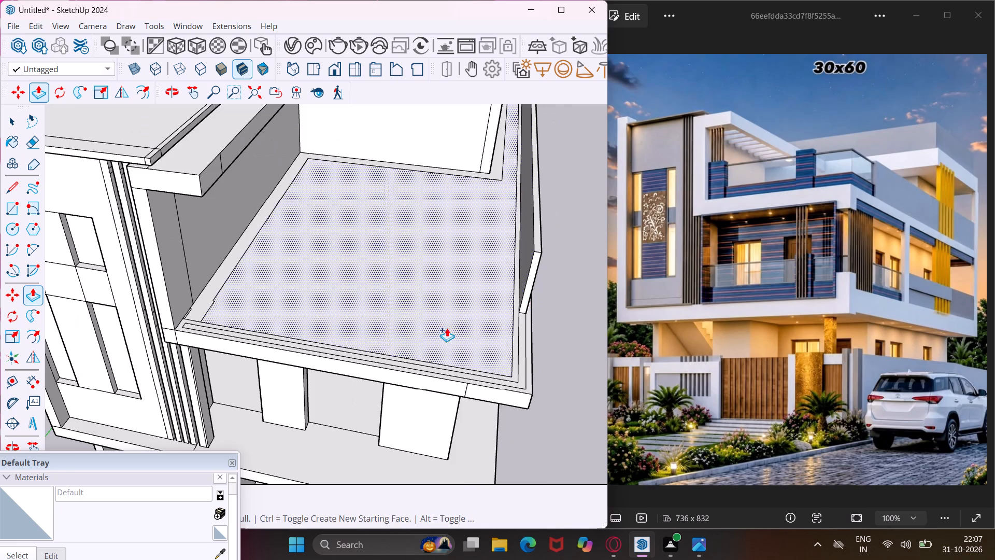
{"action": "scroll", "coordinate": [184, 325], "scroll_direction": "up", "scroll_amount": 3}
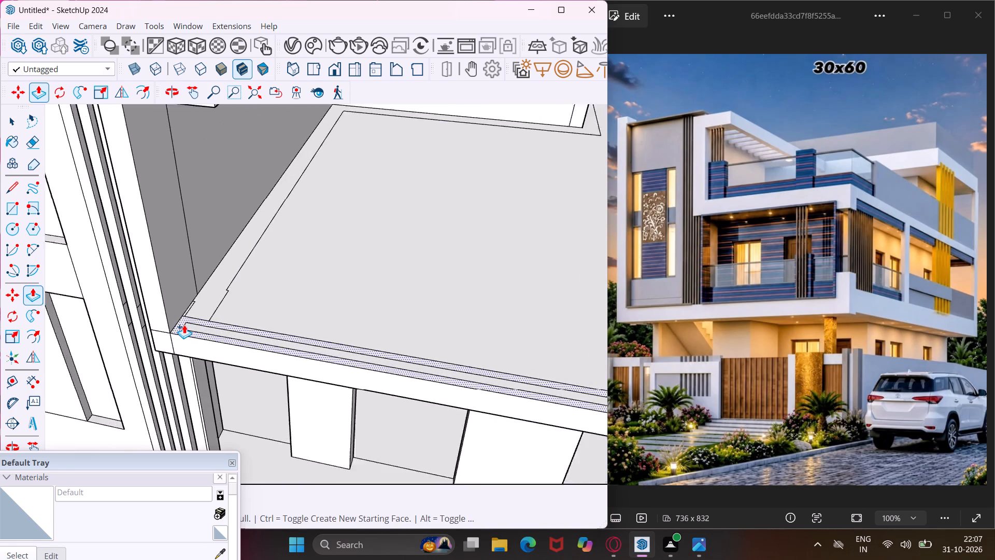
{"action": "scroll", "coordinate": [184, 325], "scroll_direction": "up", "scroll_amount": 5}
{"action": "key", "text": "Escape"}
{"action": "key", "text": "space"}
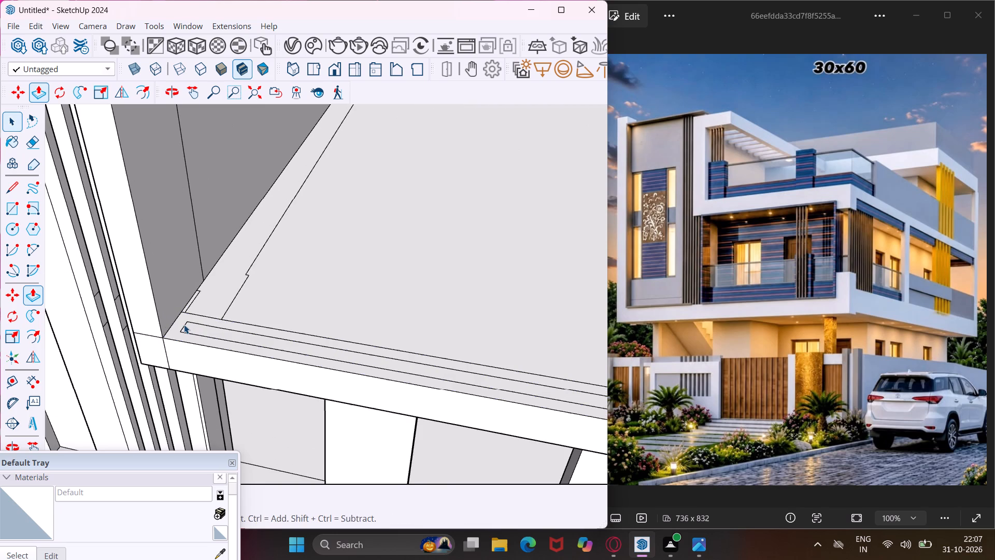
{"action": "left_click", "coordinate": [12, 196]}
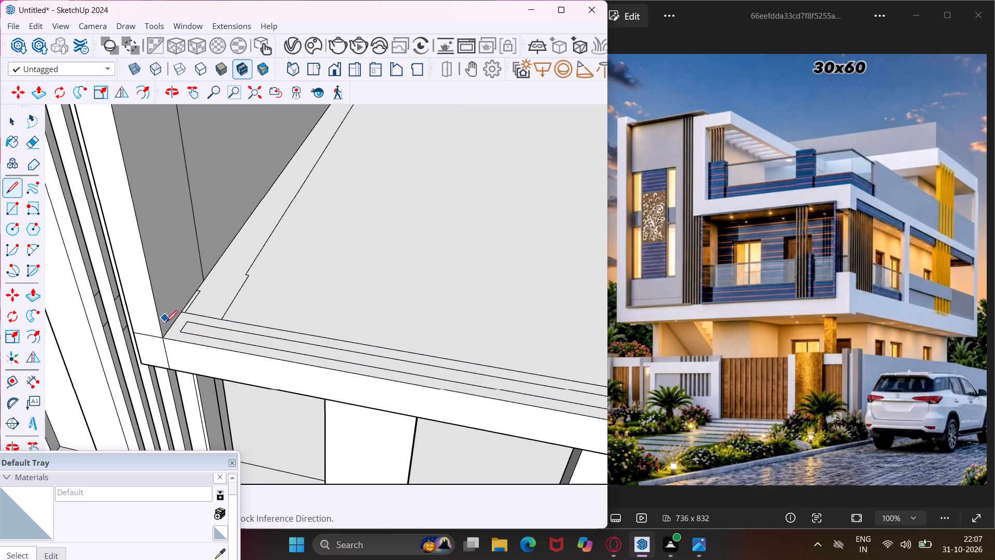
{"action": "key", "text": "Escape"}
{"action": "key", "text": "space"}
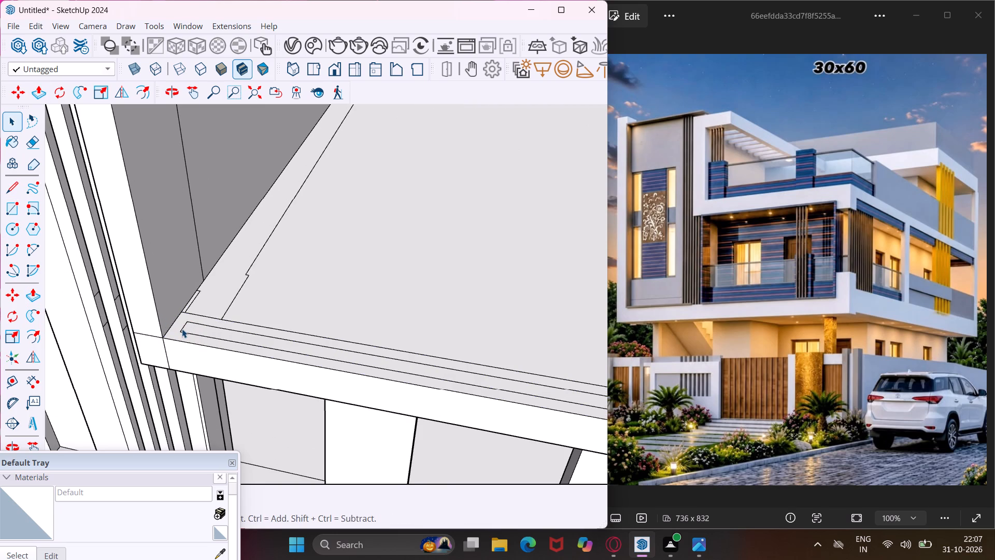
{"action": "left_click", "coordinate": [182, 329]}
{"action": "key", "text": "m"}
{"action": "scroll", "coordinate": [182, 329], "scroll_direction": "up", "scroll_amount": 2}
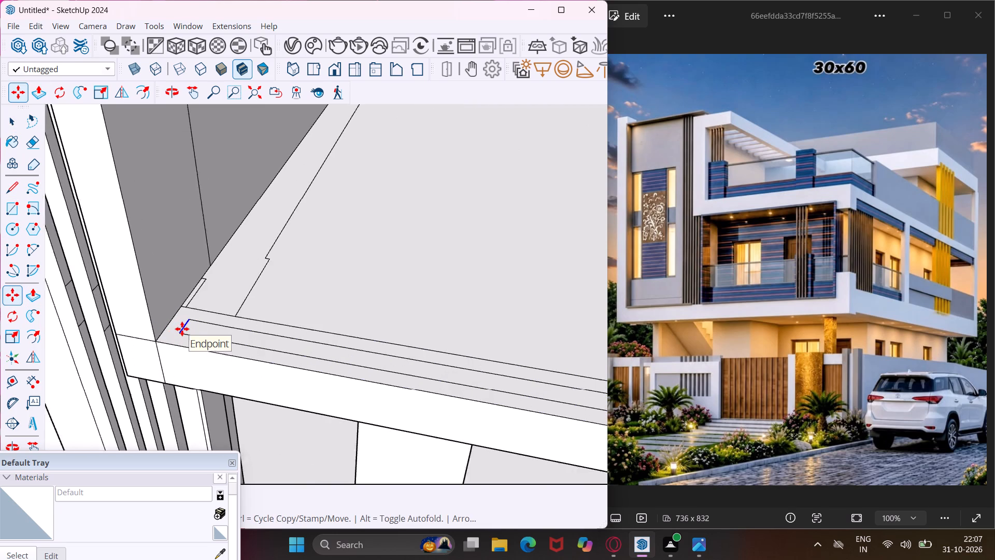
{"action": "scroll", "coordinate": [182, 329], "scroll_direction": "up", "scroll_amount": 6}
{"action": "left_click", "coordinate": [180, 334]}
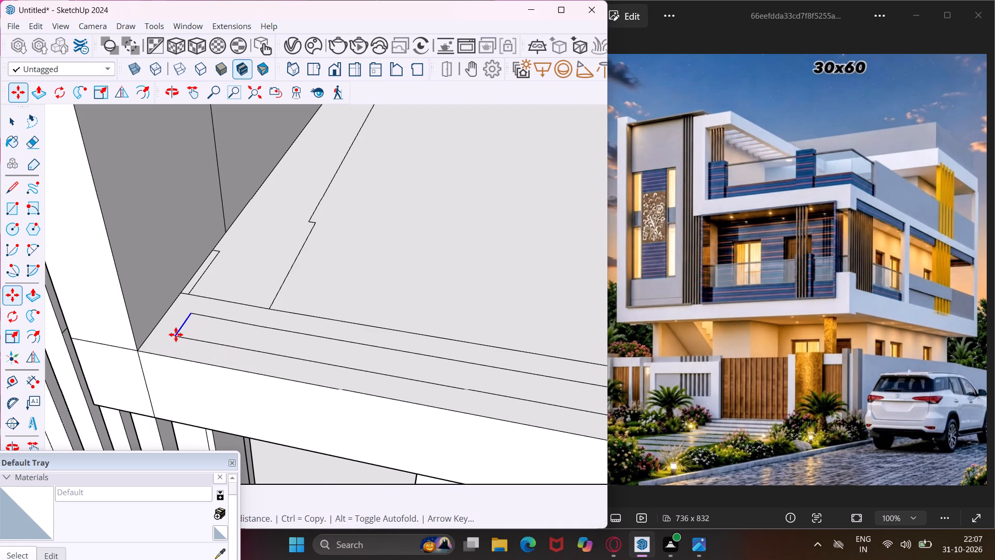
{"action": "left_click", "coordinate": [152, 331]}
{"action": "key", "text": "Escape"}
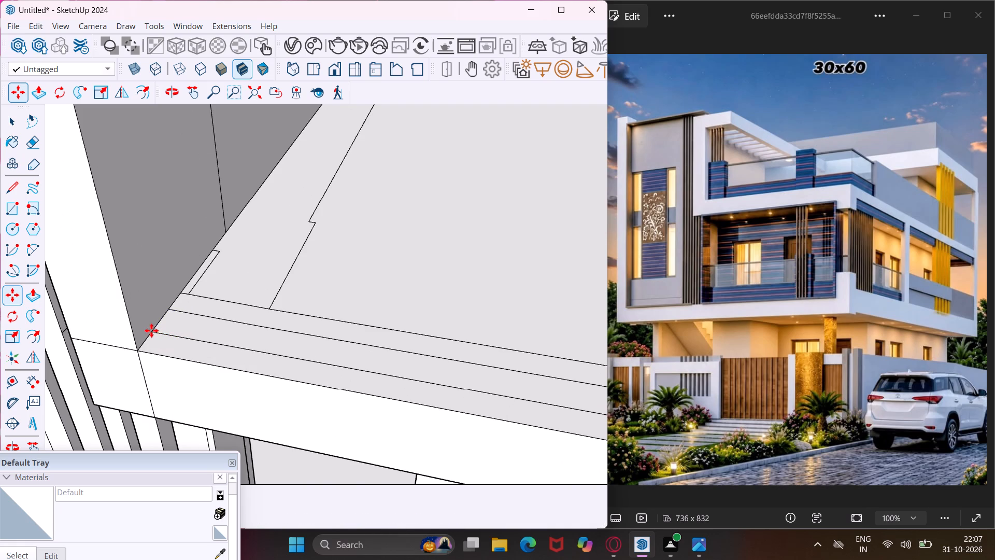
Push/pull the front inset strip, including its return around the terrace corner, upward by 1'6".
{"action": "key", "text": "space"}
{"action": "left_click", "coordinate": [166, 328]}
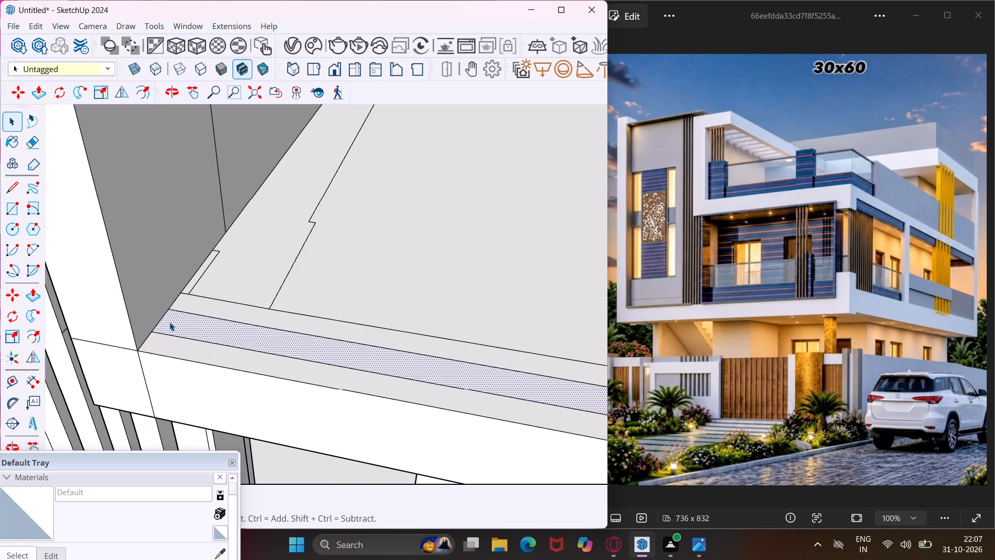
{"action": "key", "text": "p"}
{"action": "left_click", "coordinate": [169, 322]}
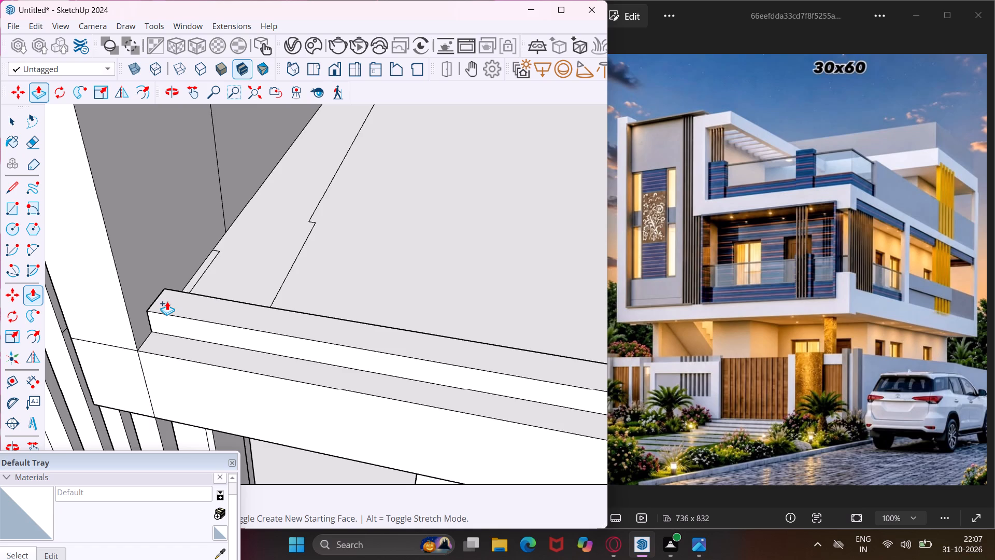
{"action": "type", "text": "1'6\""}
{"action": "key", "text": "Return"}
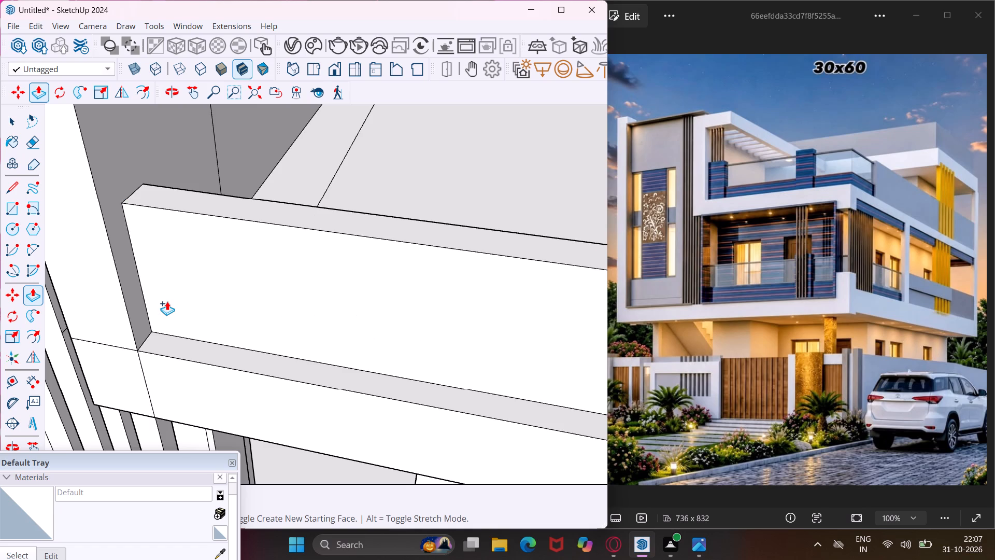
{"action": "scroll", "coordinate": [167, 301], "scroll_direction": "down", "scroll_amount": 4}
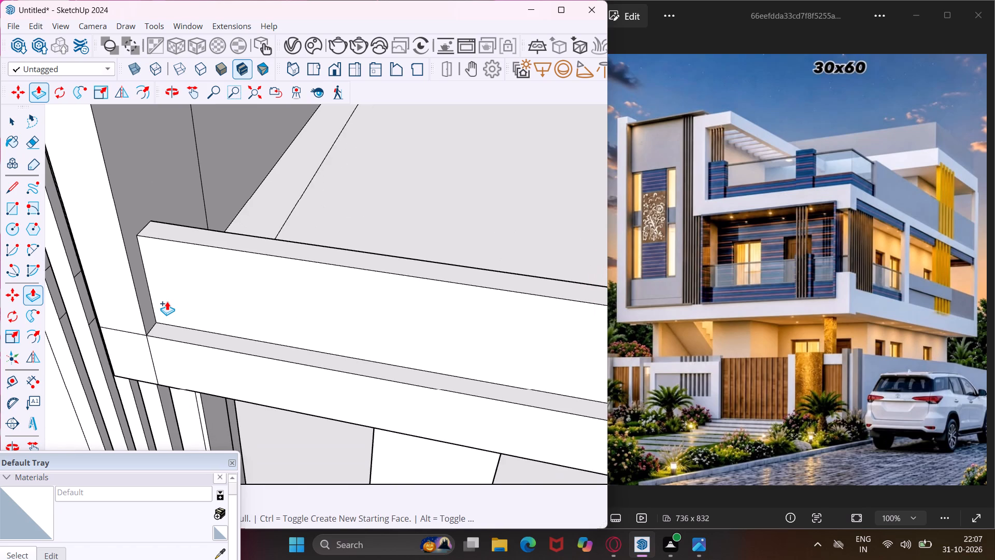
{"action": "scroll", "coordinate": [167, 301], "scroll_direction": "down", "scroll_amount": 5}
{"action": "scroll", "coordinate": [77, 295], "scroll_direction": "down", "scroll_amount": 10}
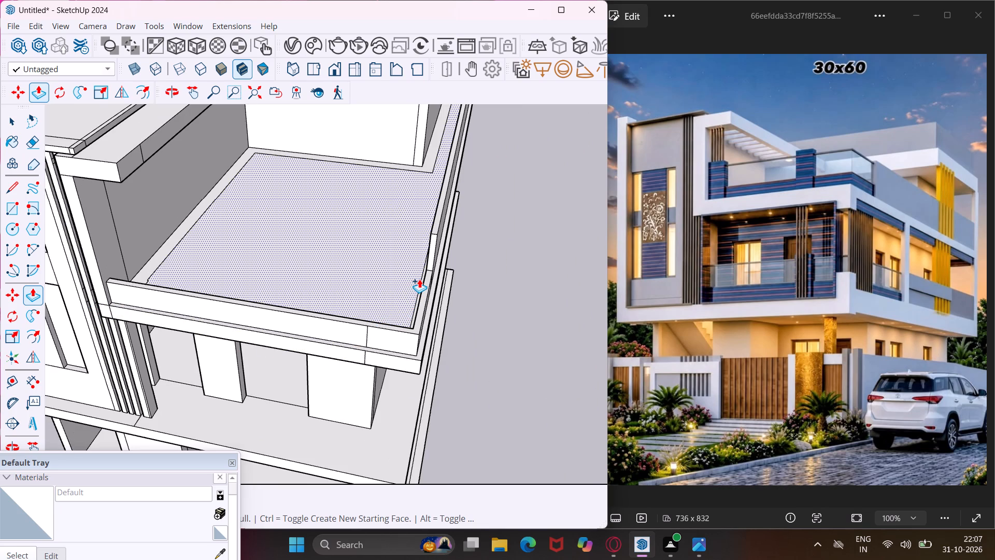
{"action": "key", "text": "Escape"}
{"action": "key", "text": "space"}
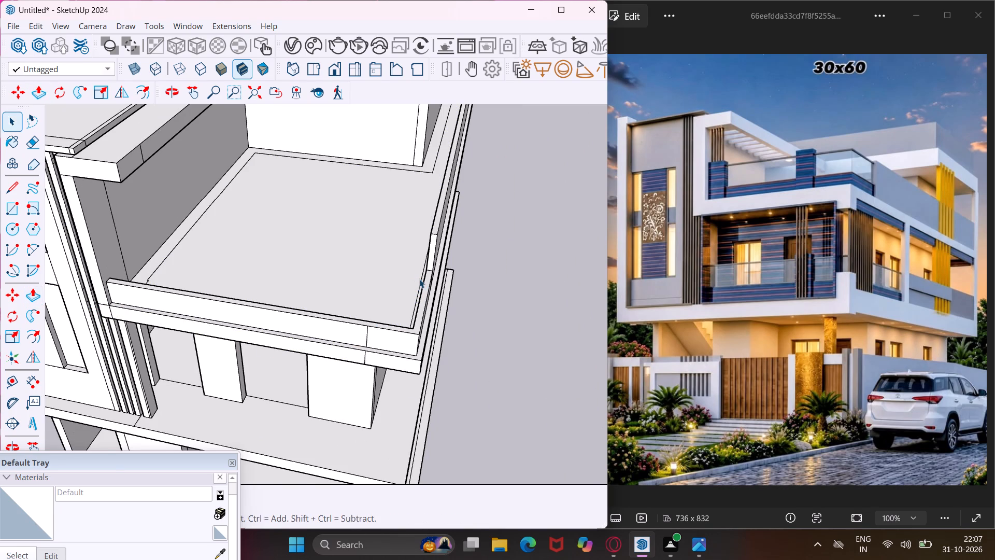
Examine the new terrace parapet and the balcony level below it from the front and the open side.
{"action": "scroll", "coordinate": [419, 279], "scroll_direction": "down", "scroll_amount": 5}
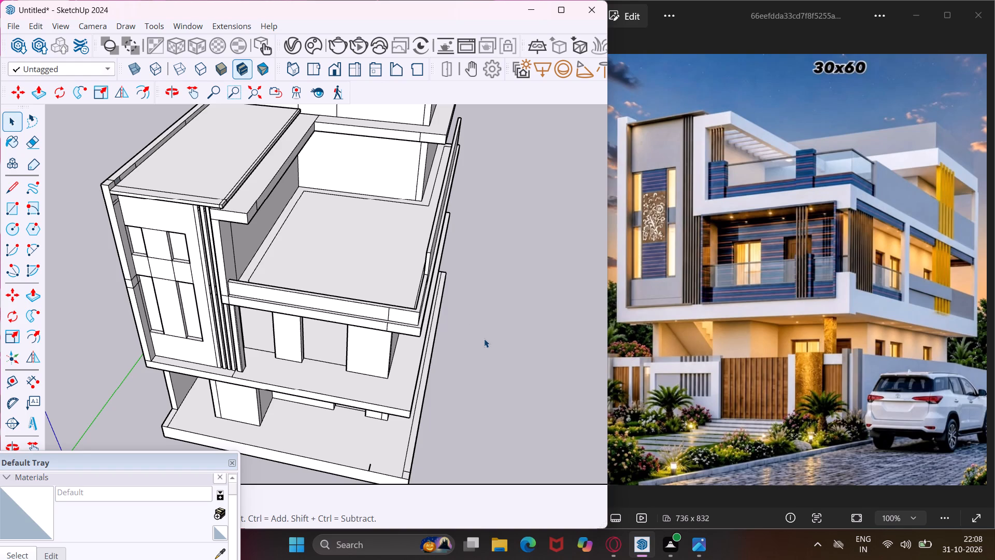
{"action": "scroll", "coordinate": [405, 393], "scroll_direction": "up", "scroll_amount": 4}
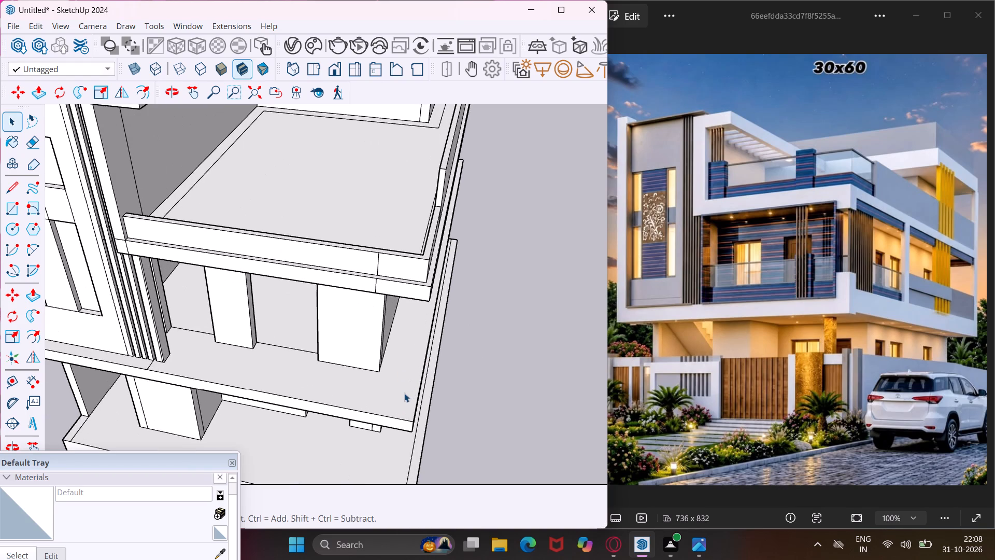
{"action": "middle_click_drag", "start_coordinate": [404, 393], "coordinate": [413, 363]}
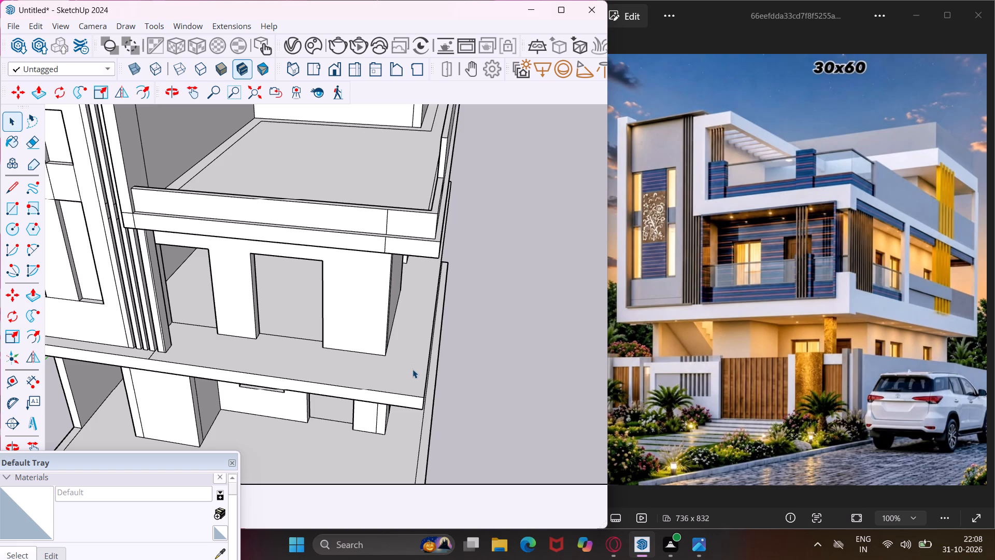
{"action": "scroll", "coordinate": [409, 375], "scroll_direction": "up", "scroll_amount": 3}
{"action": "middle_click_drag", "start_coordinate": [409, 375], "coordinate": [477, 371]}
{"action": "middle_click_drag", "start_coordinate": [481, 370], "coordinate": [314, 389]}
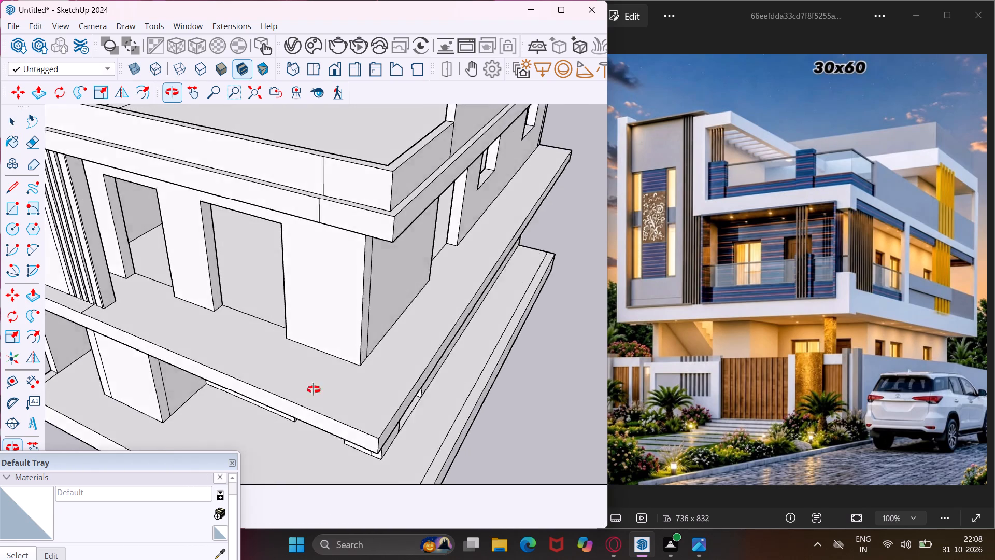
{"action": "middle_click_drag", "start_coordinate": [314, 389], "coordinate": [255, 394]}
{"action": "scroll", "coordinate": [288, 388], "scroll_direction": "down", "scroll_amount": 5}
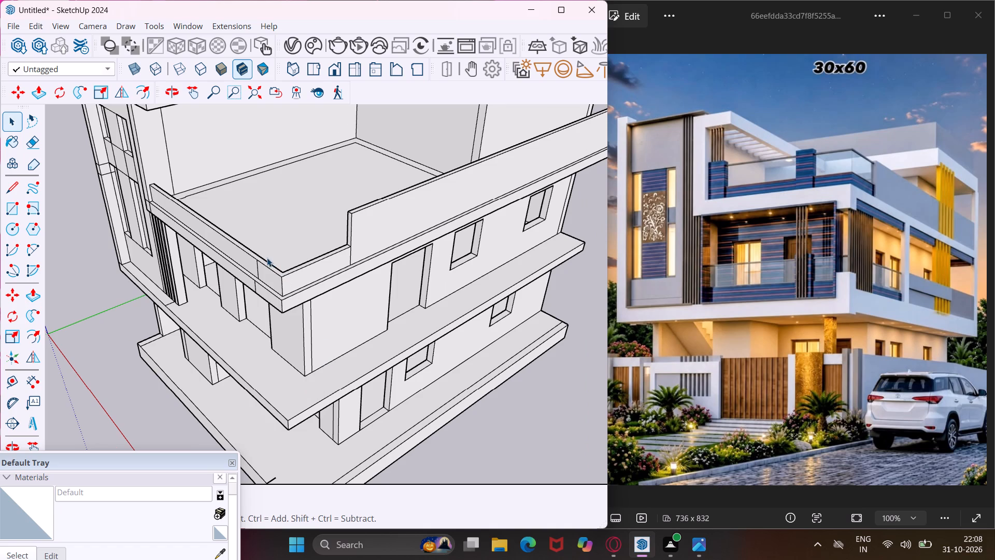
Offset the outline of the low parapet's top face inward to form a narrow strip along its centre.
{"action": "middle_click_drag", "start_coordinate": [264, 257], "coordinate": [334, 275]}
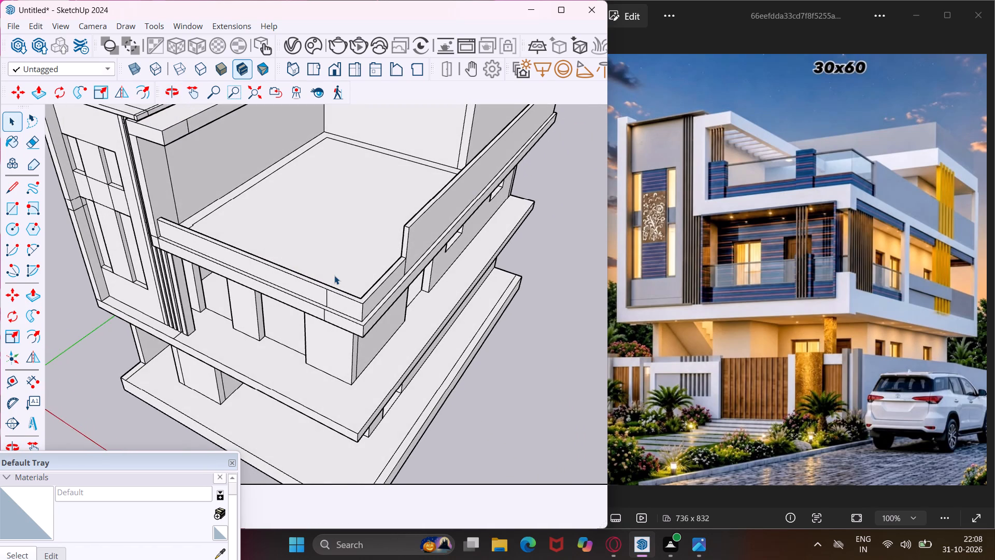
{"action": "scroll", "coordinate": [334, 276], "scroll_direction": "up", "scroll_amount": 4}
{"action": "scroll", "coordinate": [368, 305], "scroll_direction": "up", "scroll_amount": 8}
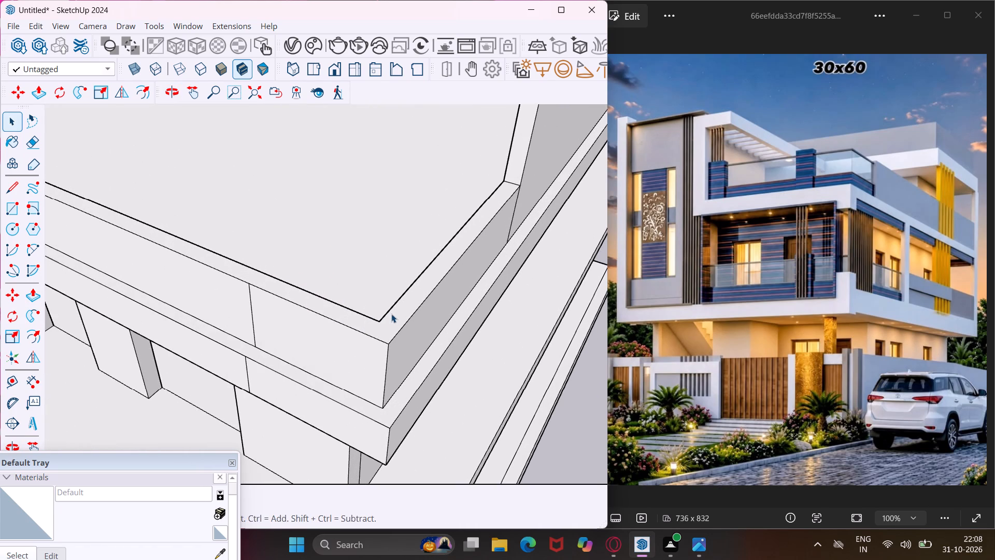
{"action": "left_click", "coordinate": [393, 316]}
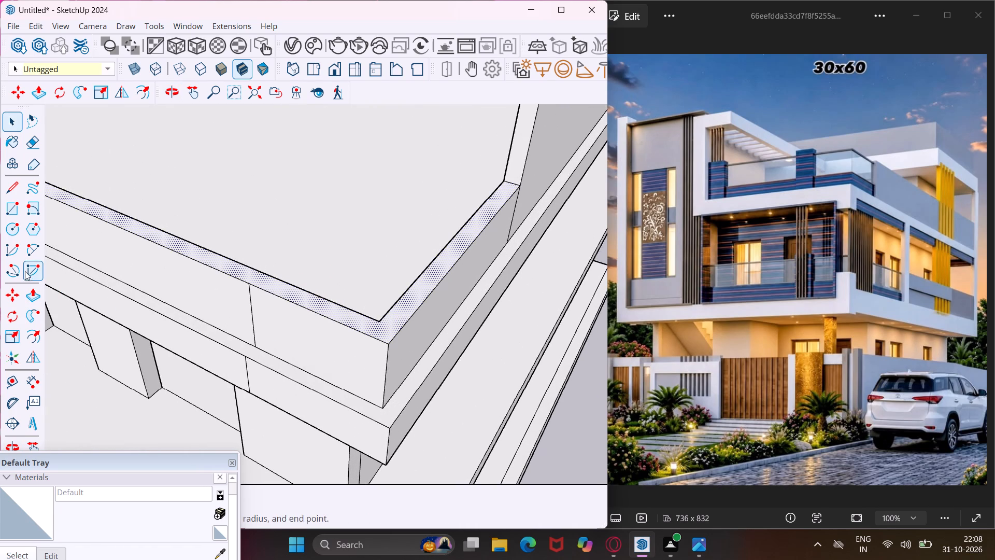
{"action": "left_click", "coordinate": [17, 217]}
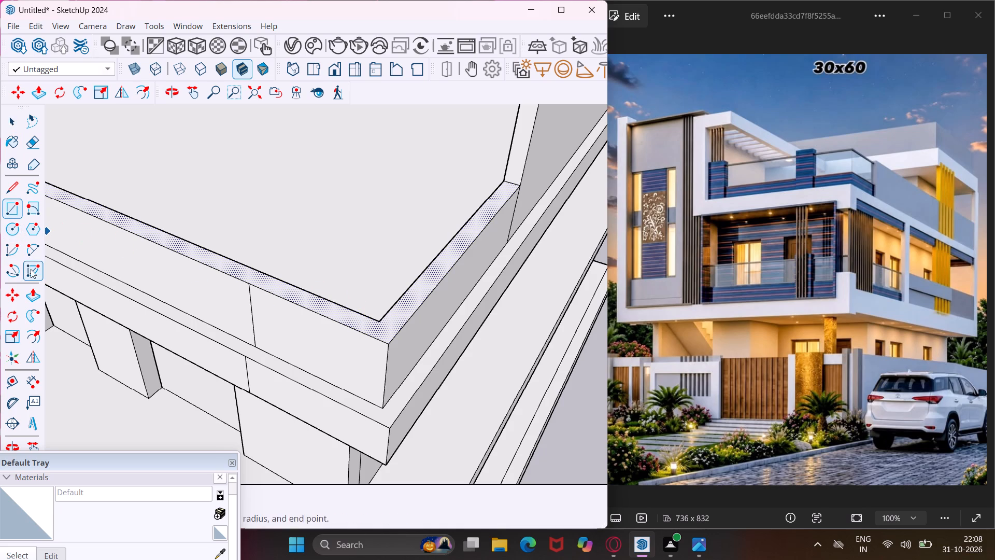
{"action": "left_click", "coordinate": [34, 336]}
{"action": "scroll", "coordinate": [315, 309], "scroll_direction": "up", "scroll_amount": 4}
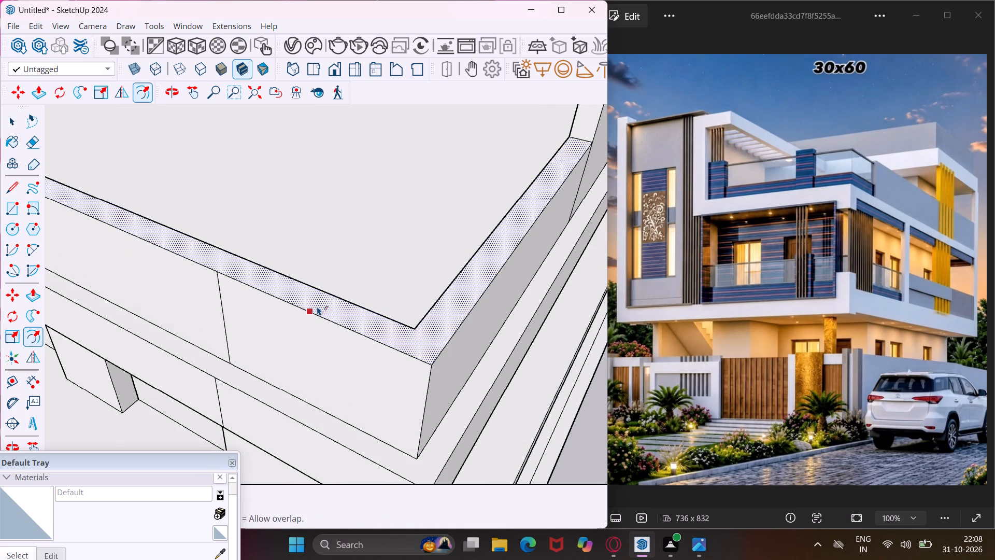
{"action": "left_click", "coordinate": [317, 306]}
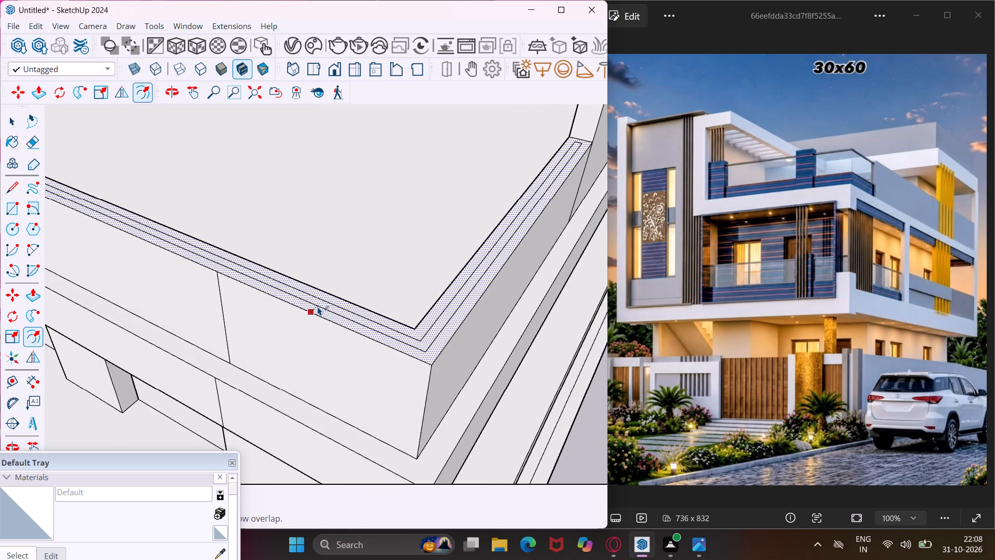
{"action": "left_click", "coordinate": [318, 306]}
{"action": "key", "text": "Escape"}
{"action": "key", "text": "space"}
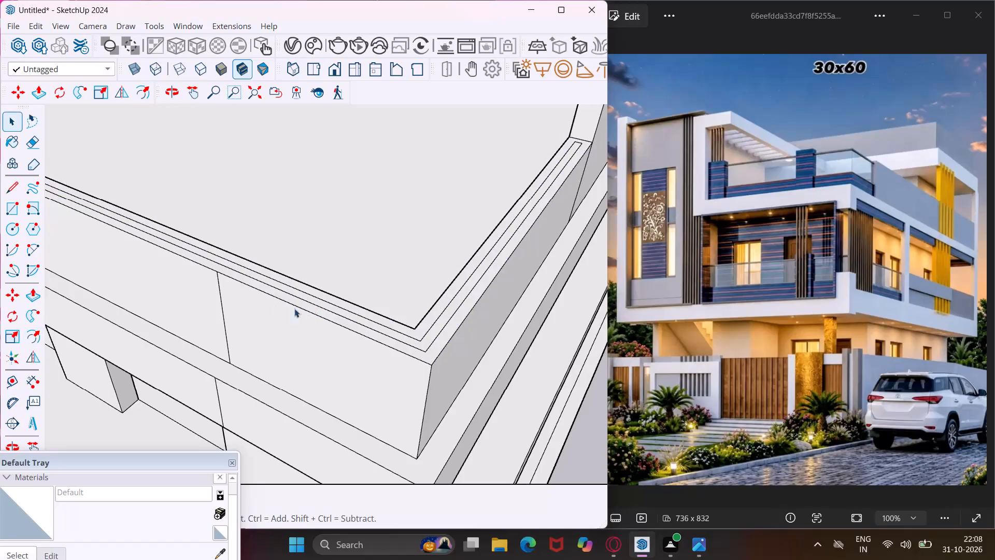
Move the centre strip's short end edge on the open side to meet the face of the taller side parapet.
{"action": "scroll", "coordinate": [235, 297], "scroll_direction": "down", "scroll_amount": 4}
{"action": "scroll", "coordinate": [490, 182], "scroll_direction": "up", "scroll_amount": 3}
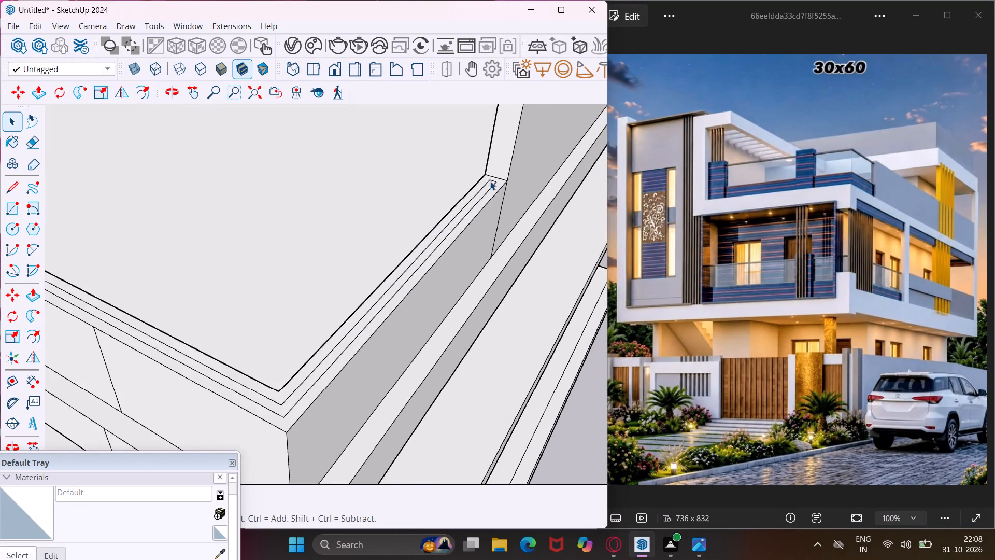
{"action": "scroll", "coordinate": [490, 181], "scroll_direction": "up", "scroll_amount": 7}
{"action": "left_click", "coordinate": [491, 179]}
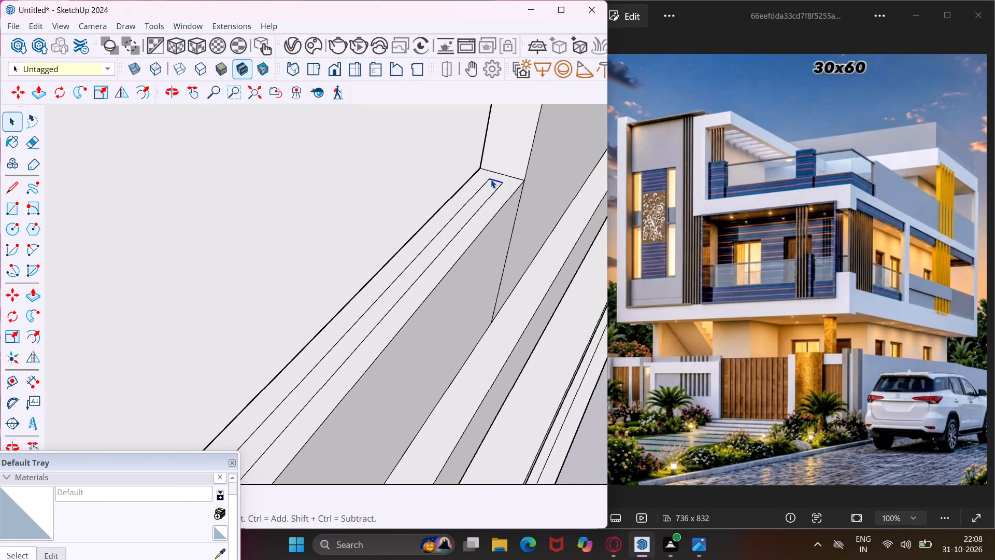
{"action": "key", "text": "m"}
{"action": "left_click", "coordinate": [502, 185]}
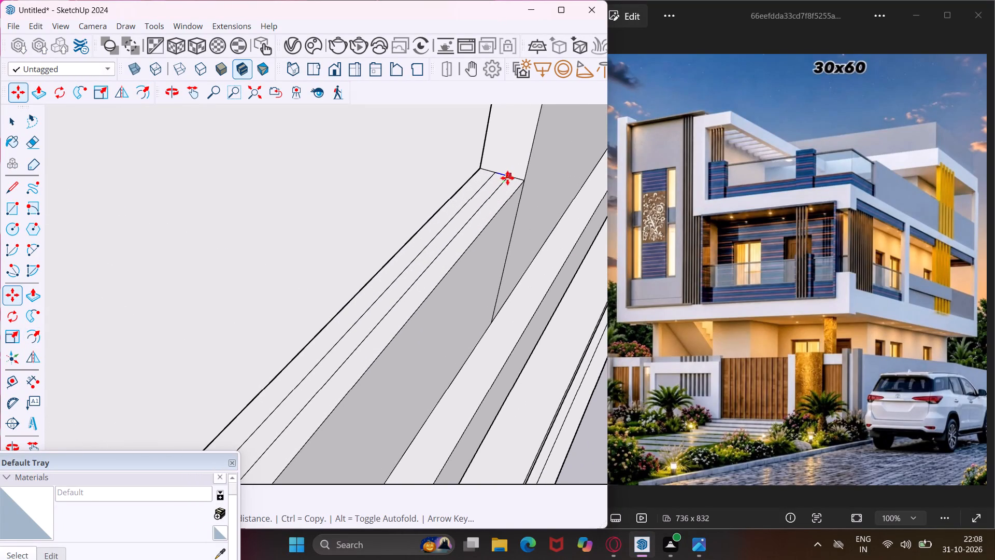
{"action": "left_click", "coordinate": [507, 176]}
{"action": "key", "text": "Escape"}
{"action": "key", "text": "space"}
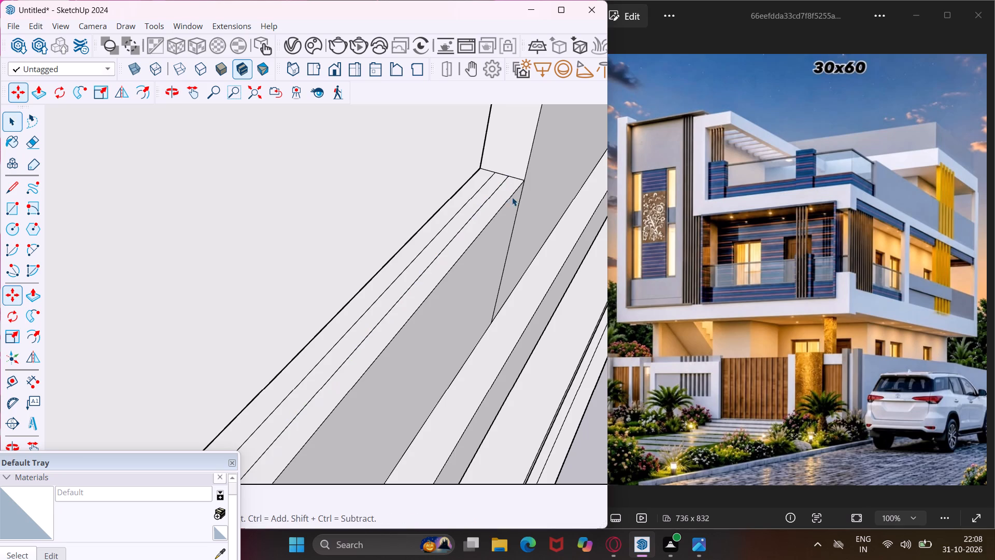
Move the centre strip's other short end edge, near the tower, out to the low parapet's end edge.
{"action": "scroll", "coordinate": [531, 206], "scroll_direction": "down", "scroll_amount": 18}
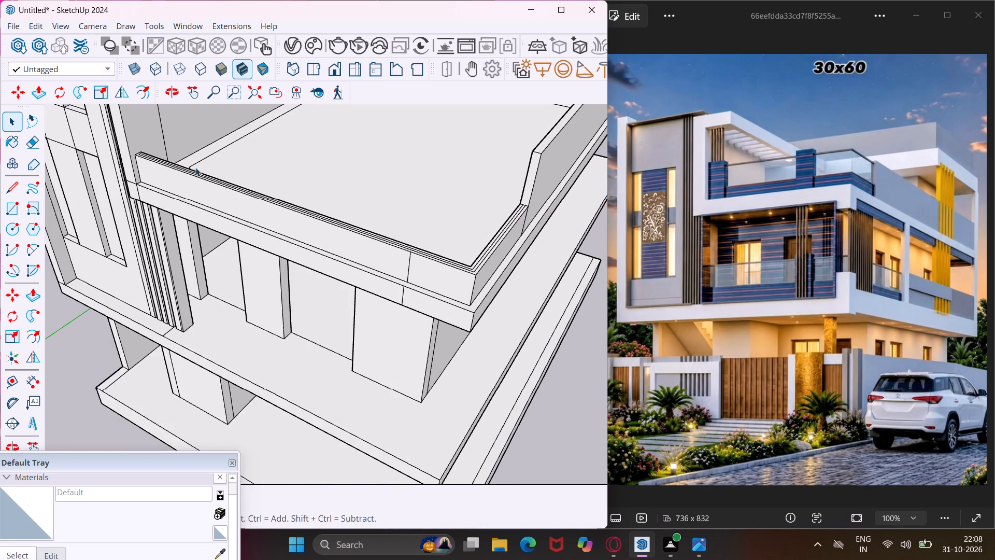
{"action": "scroll", "coordinate": [136, 145], "scroll_direction": "up", "scroll_amount": 12}
{"action": "scroll", "coordinate": [134, 145], "scroll_direction": "up", "scroll_amount": 12}
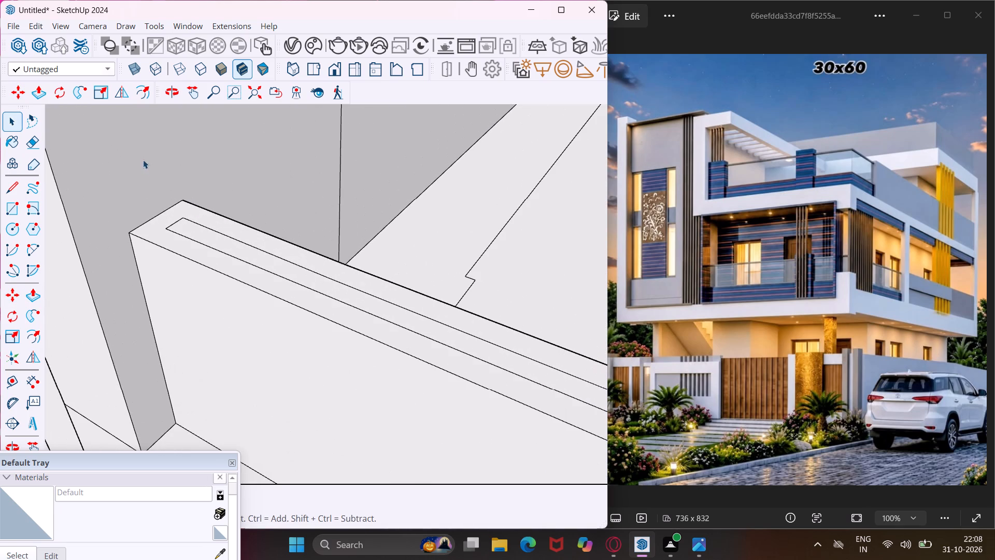
{"action": "left_click", "coordinate": [172, 223]}
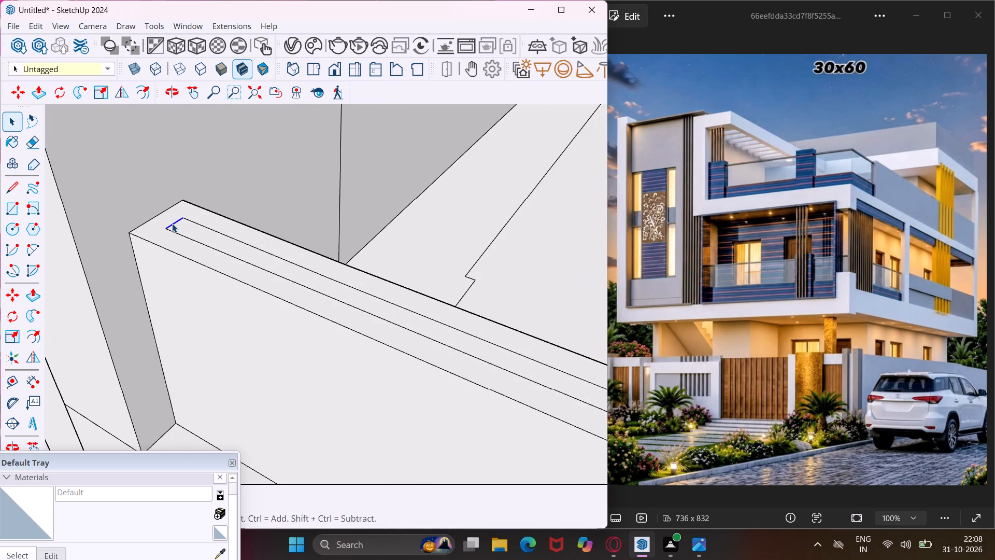
{"action": "key", "text": "m"}
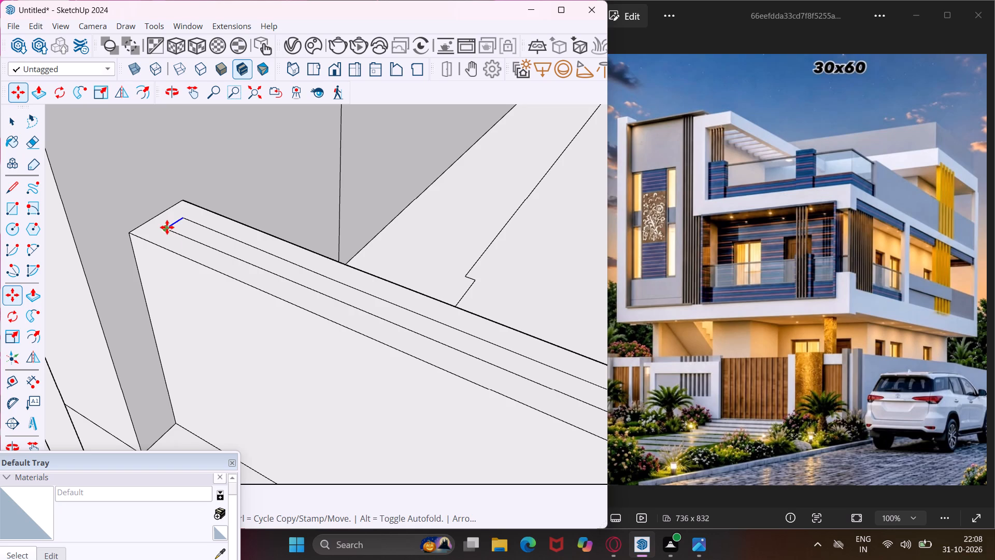
{"action": "left_click", "coordinate": [167, 227]}
{"action": "left_click", "coordinate": [147, 217]}
{"action": "key", "text": "Escape"}
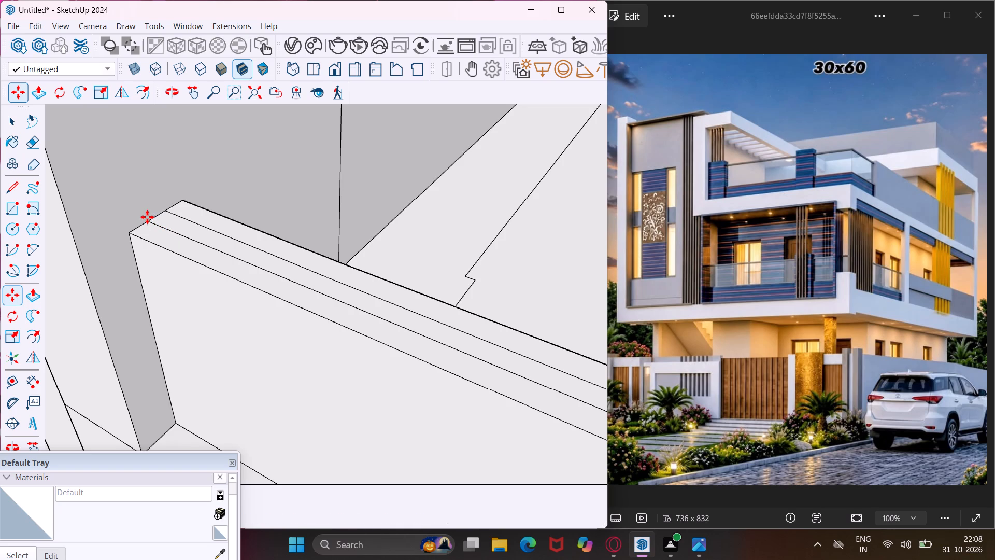
Draw a line across the low parapet's top face a short distance from its tower end, marking off an end section.
{"action": "key", "text": "space"}
{"action": "scroll", "coordinate": [145, 223], "scroll_direction": "down", "scroll_amount": 6}
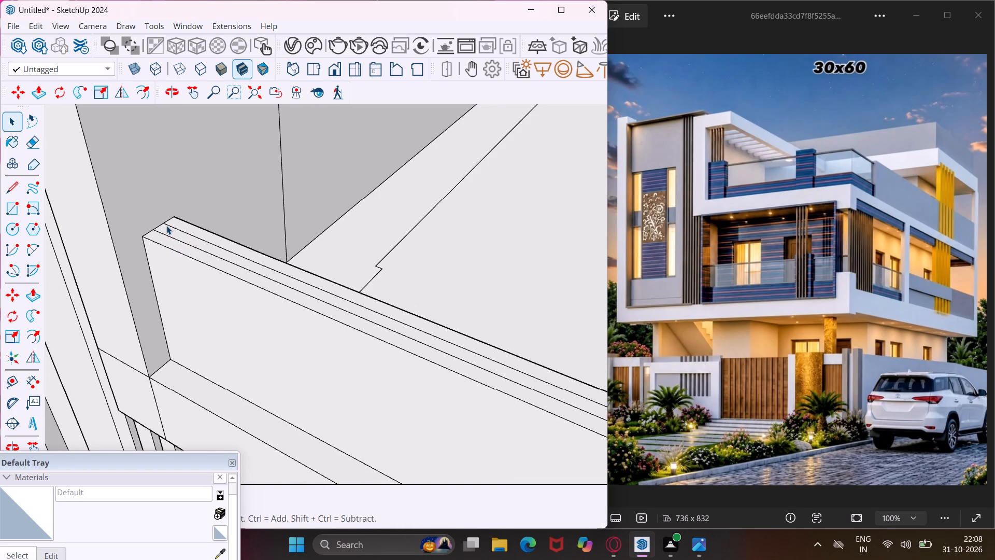
{"action": "scroll", "coordinate": [149, 218], "scroll_direction": "up", "scroll_amount": 8}
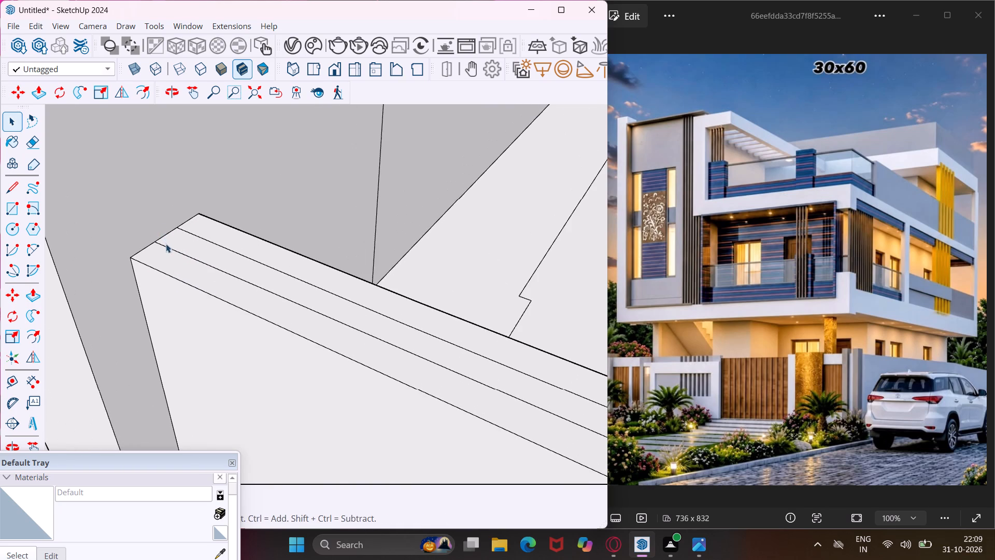
{"action": "scroll", "coordinate": [166, 251], "scroll_direction": "down", "scroll_amount": 15}
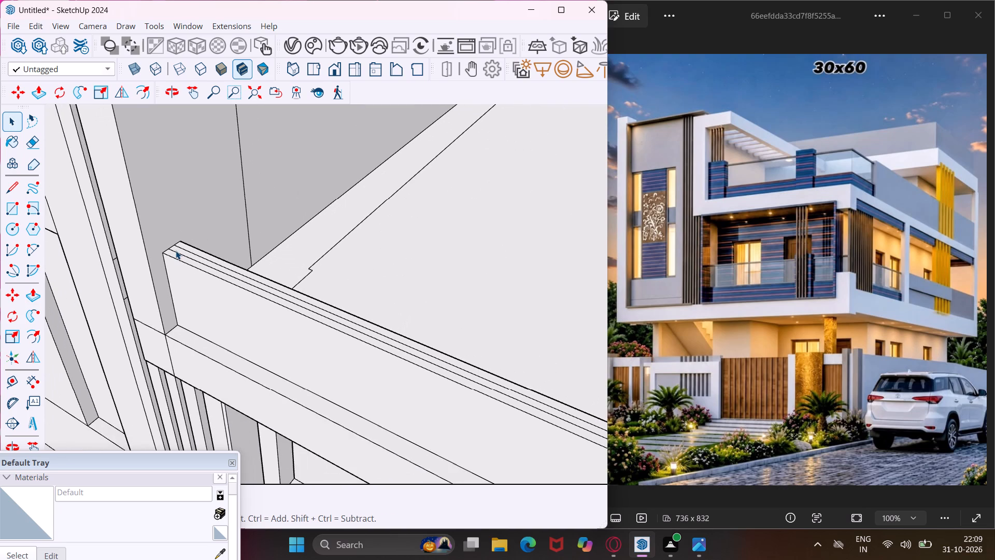
{"action": "left_click", "coordinate": [8, 187]}
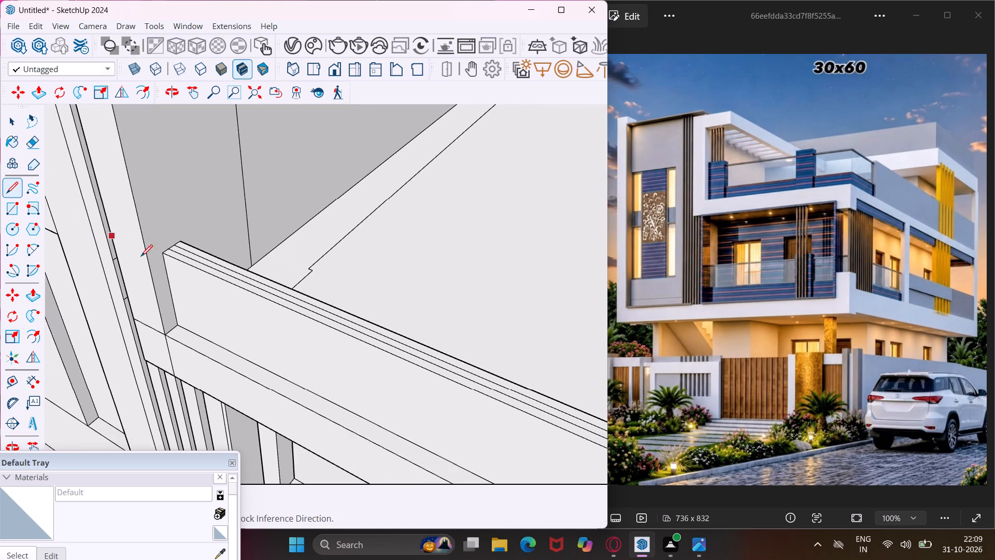
{"action": "left_click", "coordinate": [272, 302]}
{"action": "left_click", "coordinate": [287, 286]}
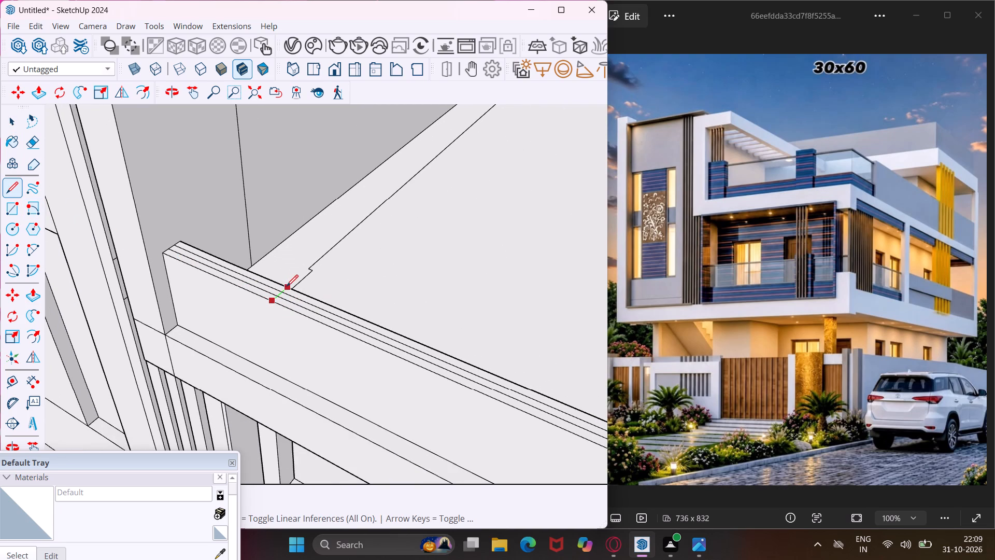
Draw two more lines across the low parapet's top face, marking off a short section near the middle of the front run.
{"action": "scroll", "coordinate": [170, 287], "scroll_direction": "down", "scroll_amount": 10}
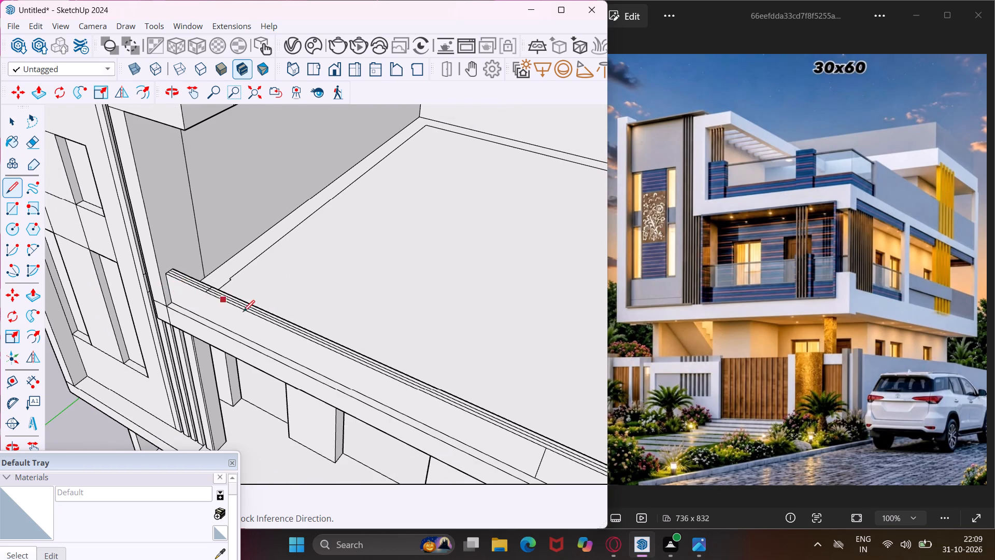
{"action": "scroll", "coordinate": [281, 320], "scroll_direction": "down", "scroll_amount": 6}
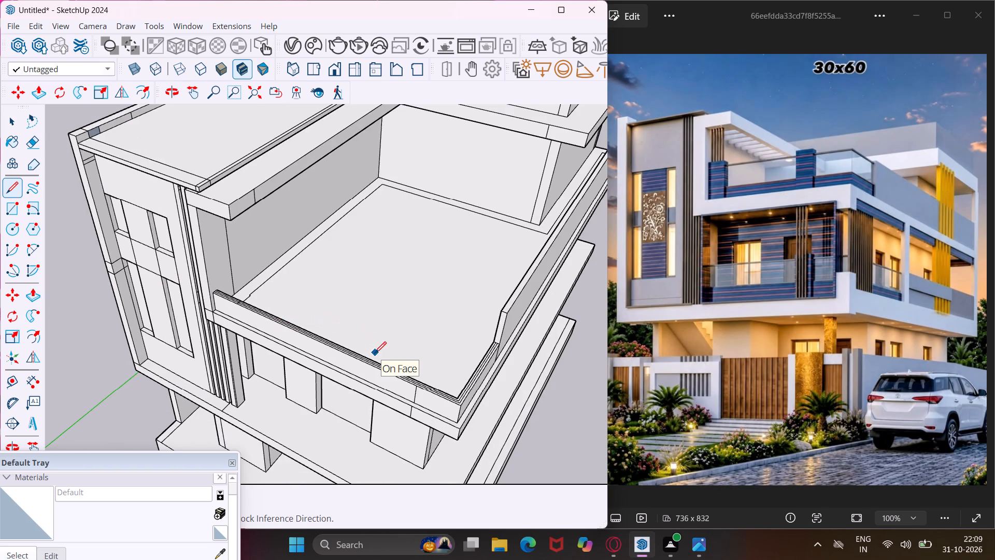
{"action": "scroll", "coordinate": [375, 353], "scroll_direction": "up", "scroll_amount": 4}
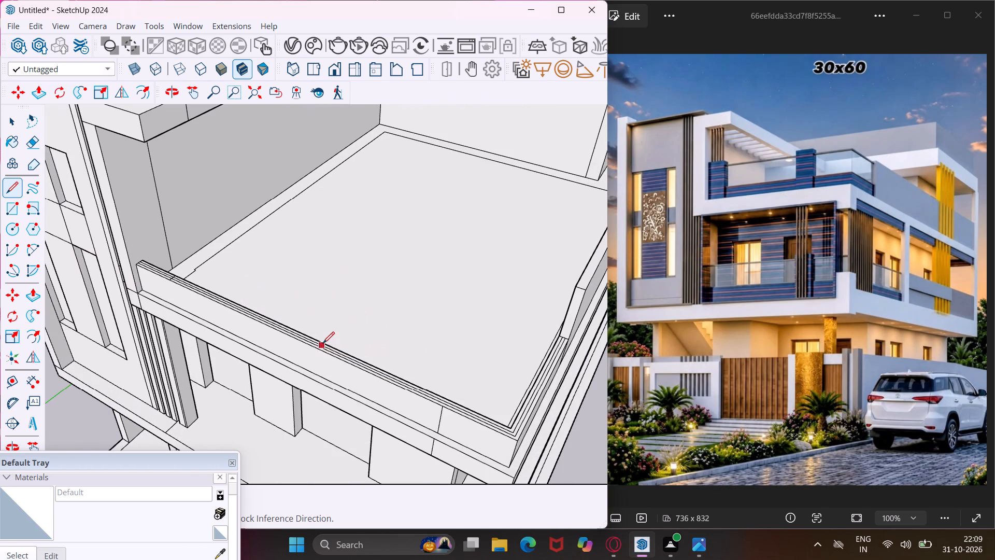
{"action": "scroll", "coordinate": [323, 343], "scroll_direction": "up", "scroll_amount": 6}
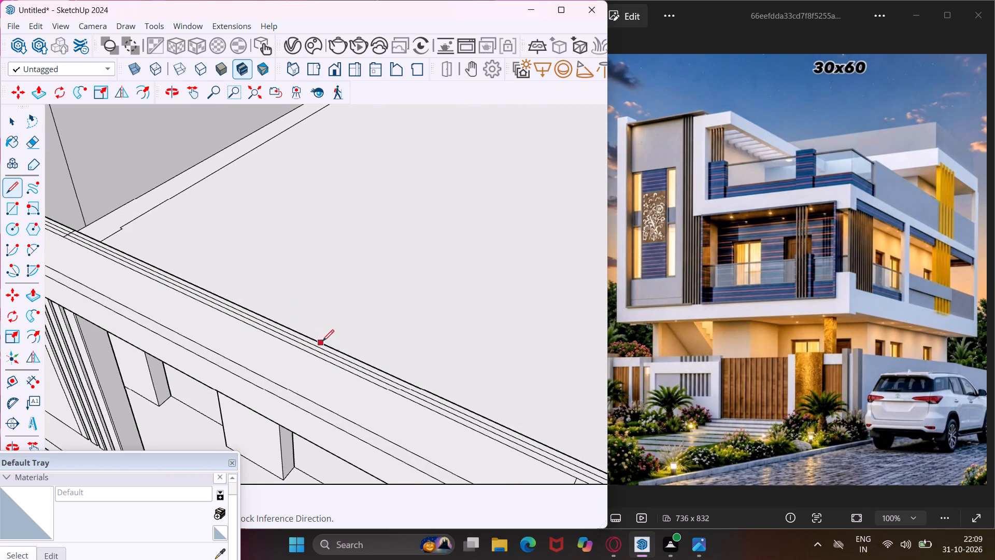
{"action": "left_click", "coordinate": [338, 349]}
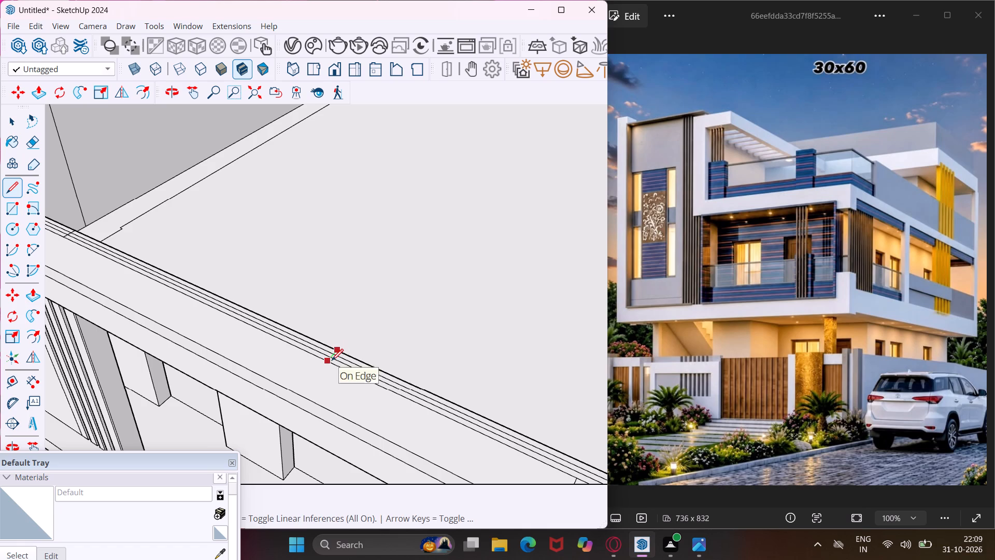
{"action": "left_click", "coordinate": [332, 360]}
{"action": "scroll", "coordinate": [301, 348], "scroll_direction": "down", "scroll_amount": 4}
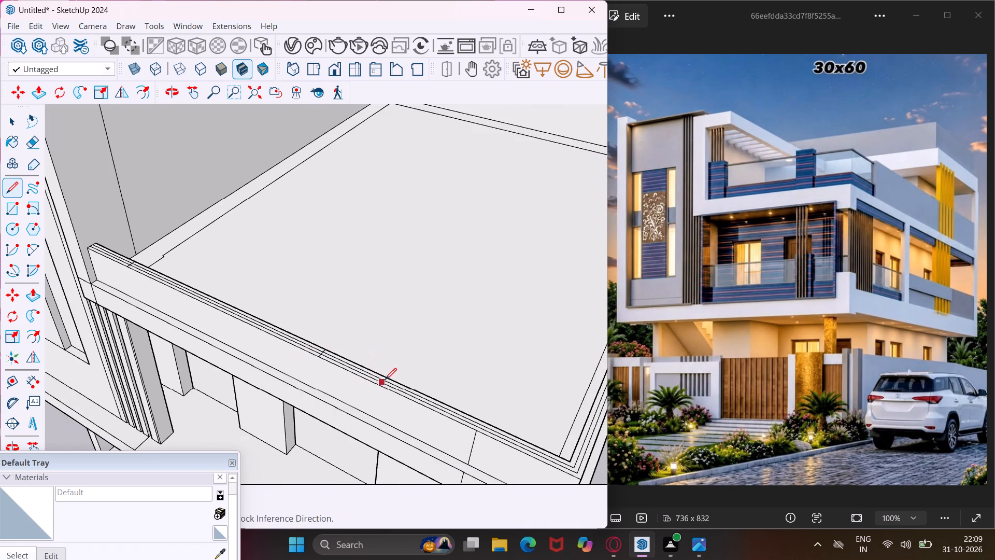
{"action": "scroll", "coordinate": [387, 380], "scroll_direction": "up", "scroll_amount": 2}
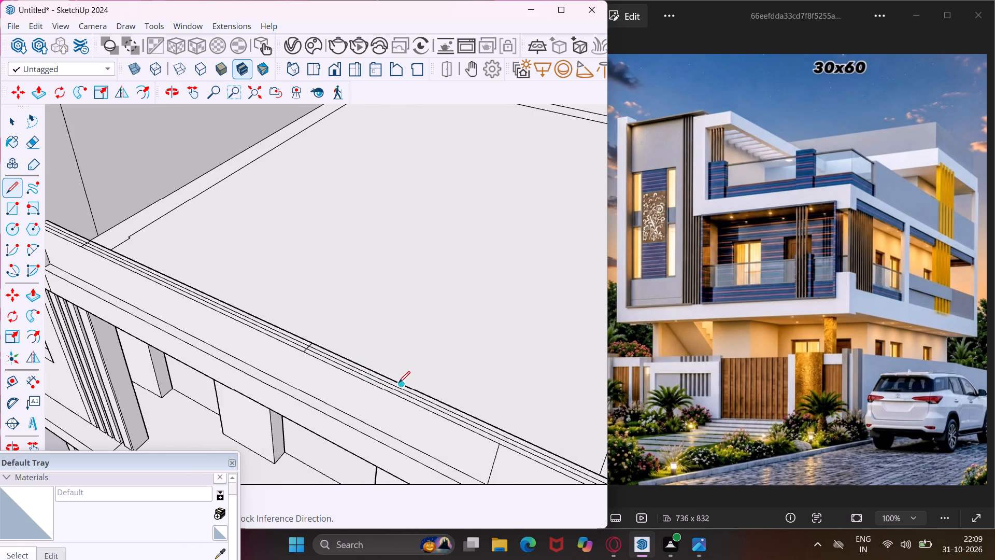
{"action": "left_click", "coordinate": [400, 383]}
{"action": "left_click", "coordinate": [392, 396]}
{"action": "key", "text": "Escape"}
{"action": "key", "text": "space"}
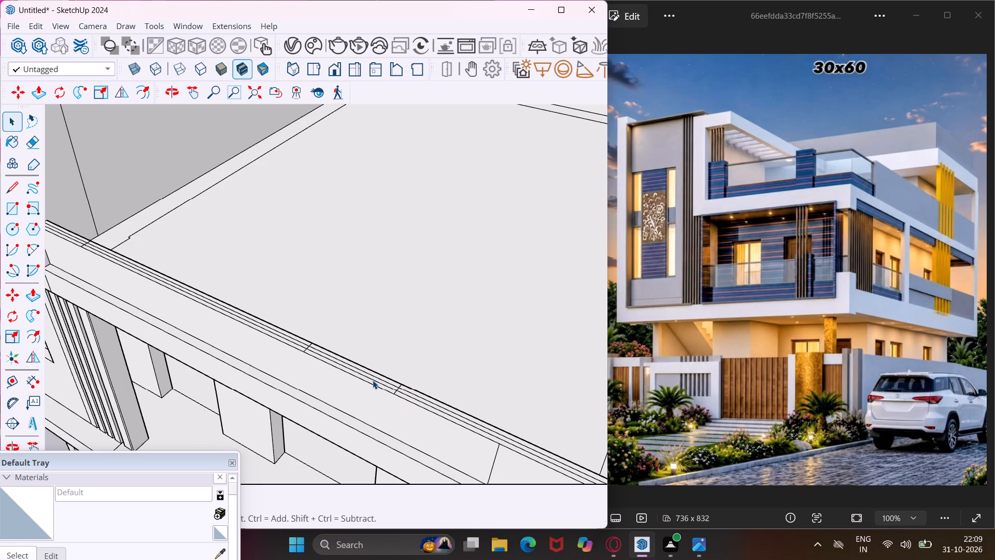
Erase the centre-strip lines inside the marked middle section and the tower-end section of the low parapet's top.
{"action": "key", "text": "e"}
{"action": "scroll", "coordinate": [372, 379], "scroll_direction": "up", "scroll_amount": 4}
{"action": "left_click", "coordinate": [371, 379]}
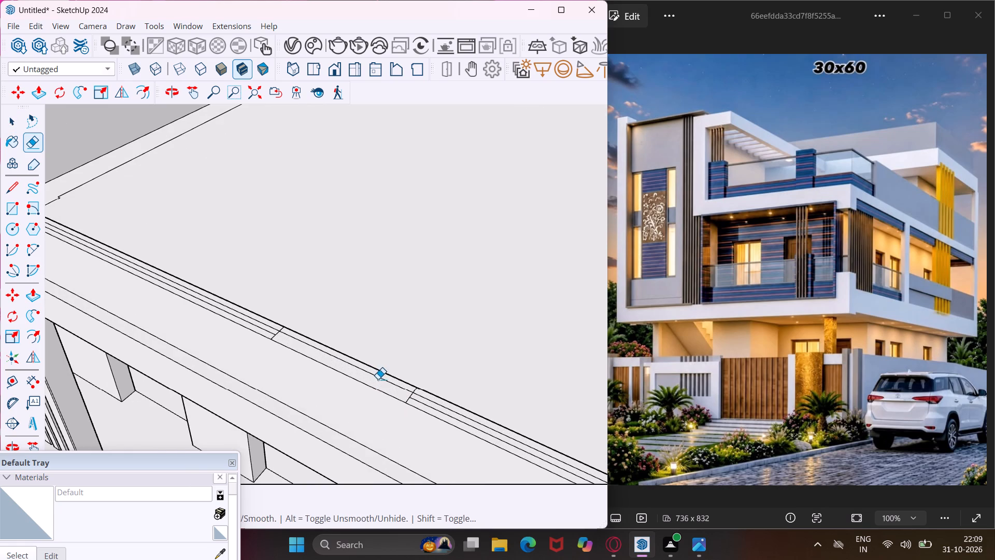
{"action": "left_click", "coordinate": [383, 379]}
{"action": "scroll", "coordinate": [383, 384], "scroll_direction": "down", "scroll_amount": 6}
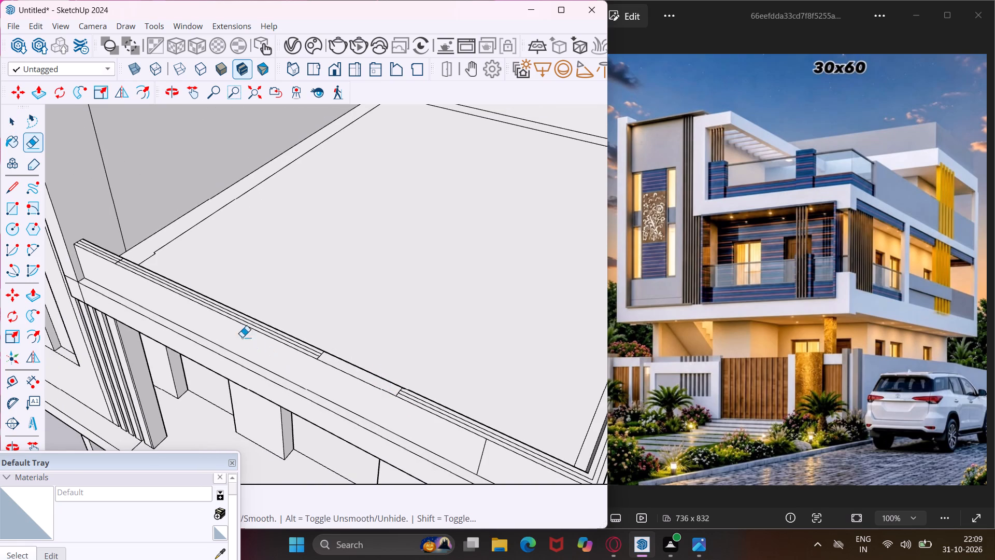
{"action": "scroll", "coordinate": [83, 249], "scroll_direction": "up", "scroll_amount": 13}
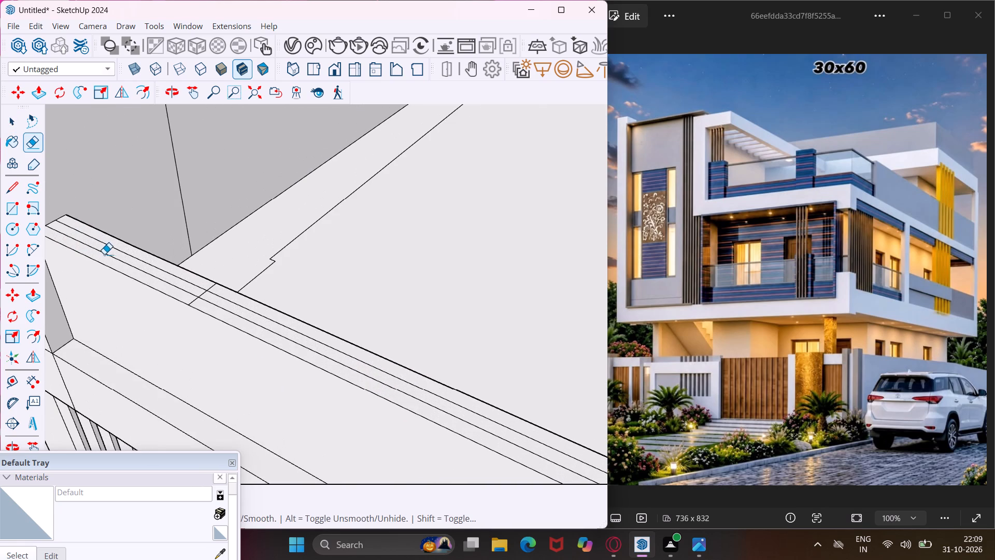
{"action": "left_click", "coordinate": [108, 254]}
{"action": "left_click", "coordinate": [145, 262]}
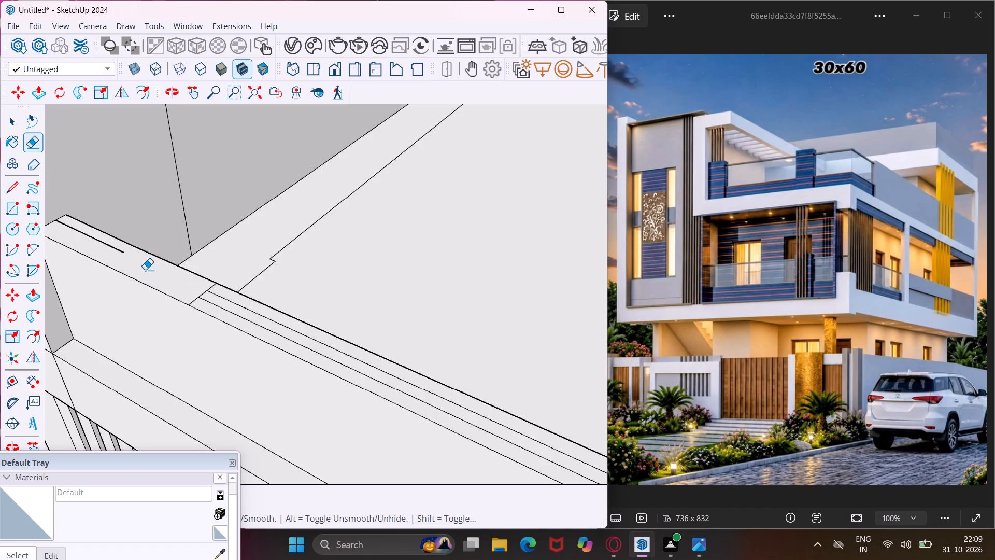
{"action": "left_click", "coordinate": [118, 250]}
{"action": "key", "text": "Escape"}
Push/Pull the tower-end section's top face up to the height of the taller side parapet.
{"action": "key", "text": "space"}
{"action": "left_click", "coordinate": [119, 254]}
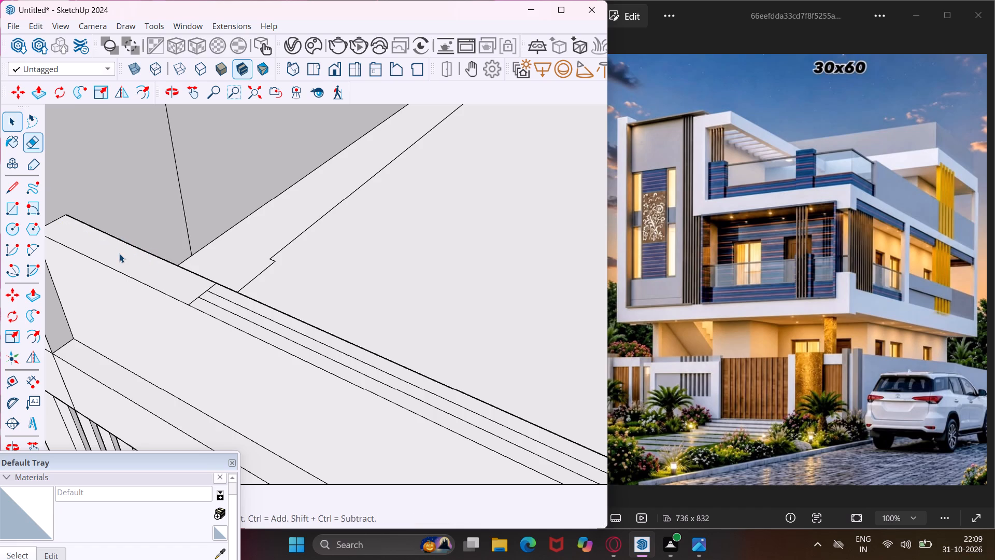
{"action": "key", "text": "p"}
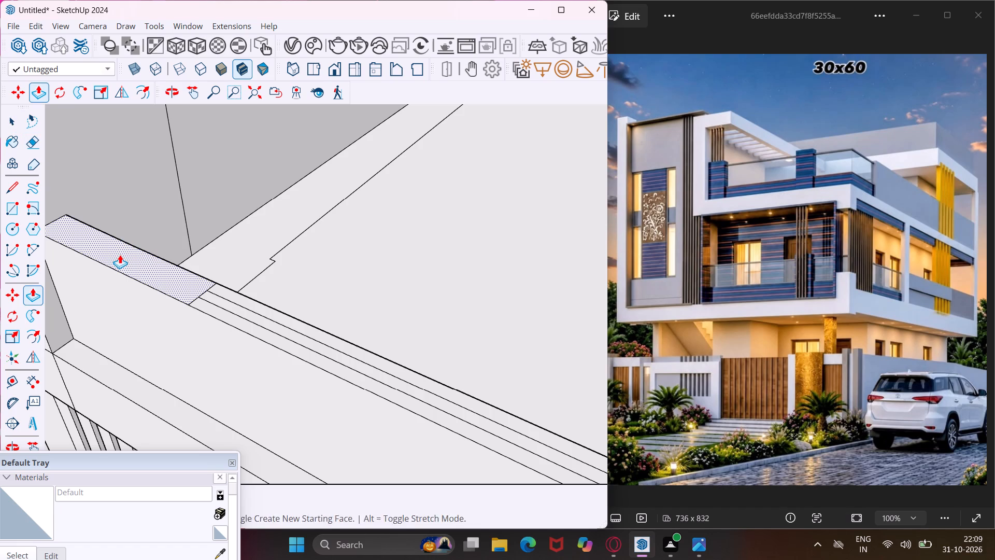
{"action": "left_click", "coordinate": [120, 255]}
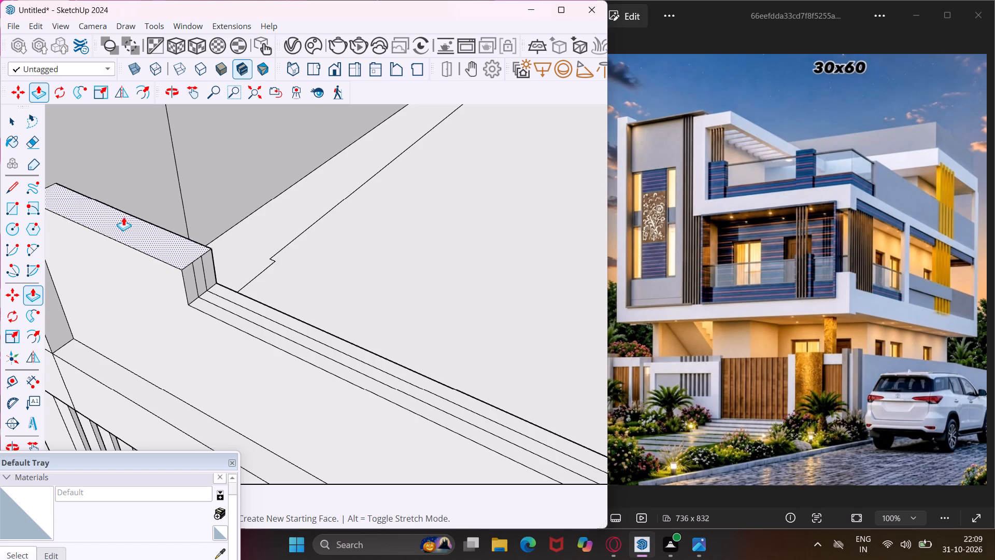
{"action": "scroll", "coordinate": [119, 213], "scroll_direction": "down", "scroll_amount": 11}
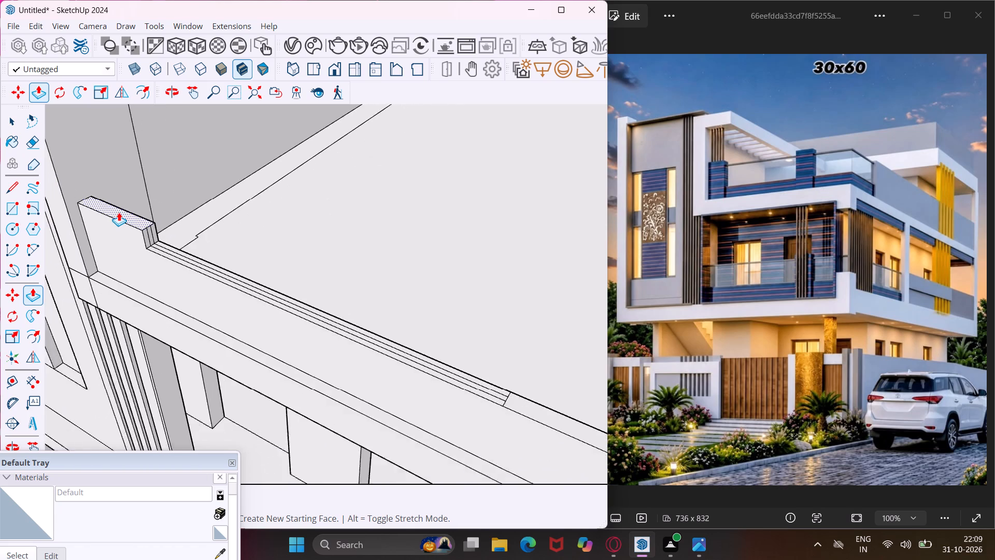
{"action": "scroll", "coordinate": [119, 212], "scroll_direction": "down", "scroll_amount": 15}
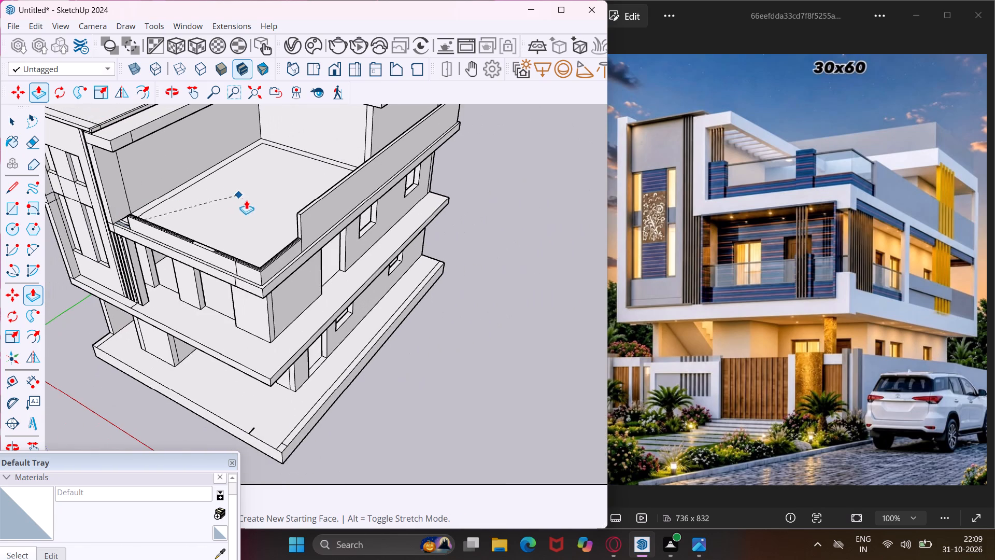
{"action": "left_click", "coordinate": [298, 216]}
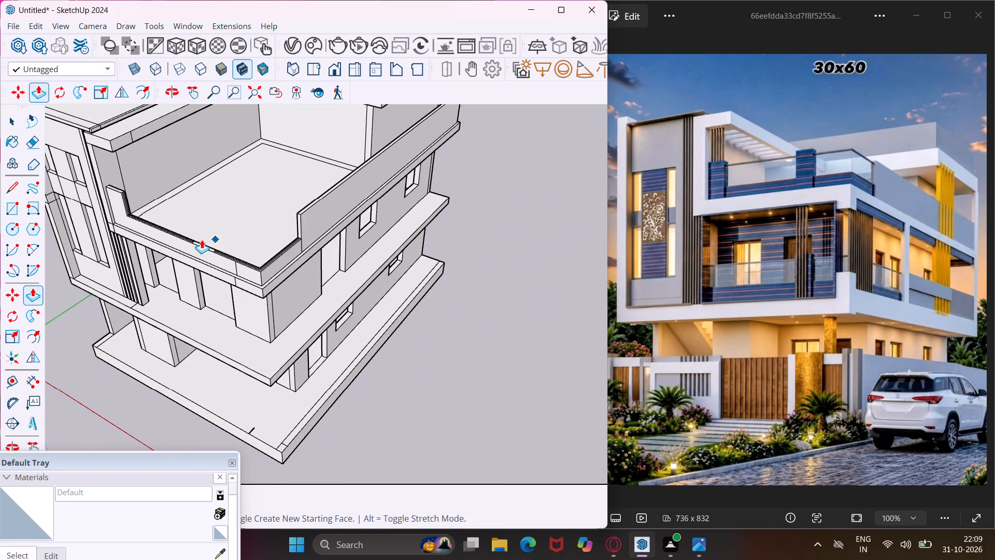
Raise the middle section of the front parapet by the same Push/Pull distance to form a second pier.
{"action": "scroll", "coordinate": [195, 239], "scroll_direction": "up", "scroll_amount": 8}
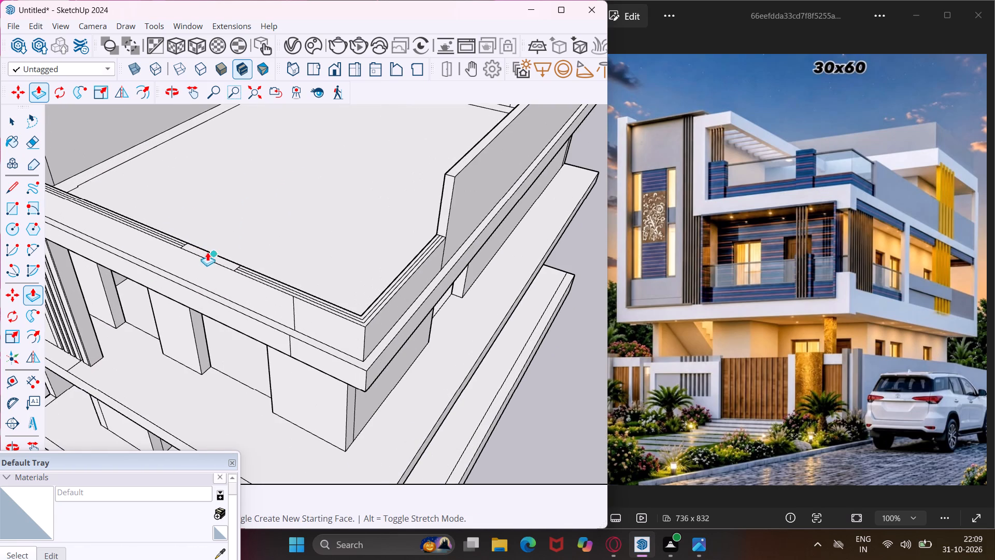
{"action": "key", "text": "Escape"}
{"action": "scroll", "coordinate": [212, 254], "scroll_direction": "up", "scroll_amount": 5}
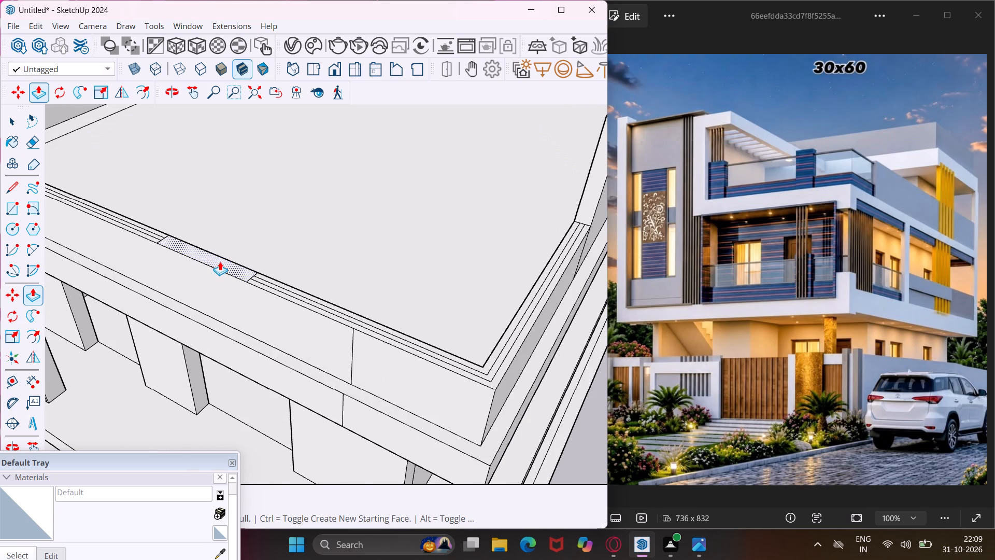
{"action": "double_click", "coordinate": [220, 261]}
{"action": "key", "text": "Escape"}
{"action": "key", "text": "space"}
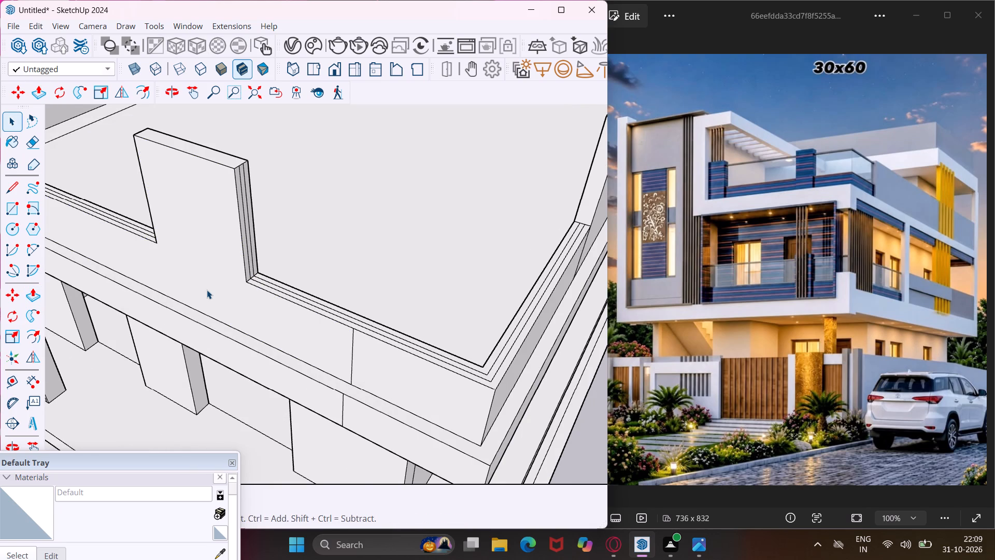
Examine the two raised parapet piers and the open terrace from the front and from above.
{"action": "scroll", "coordinate": [207, 290], "scroll_direction": "down", "scroll_amount": 3}
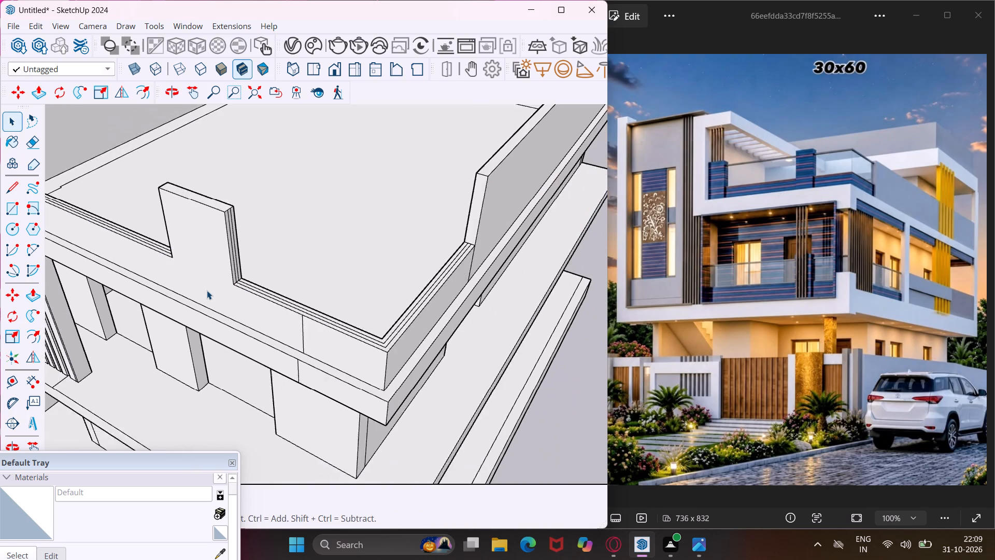
{"action": "scroll", "coordinate": [207, 290], "scroll_direction": "down", "scroll_amount": 3}
{"action": "middle_click_drag", "start_coordinate": [217, 292], "coordinate": [287, 286]}
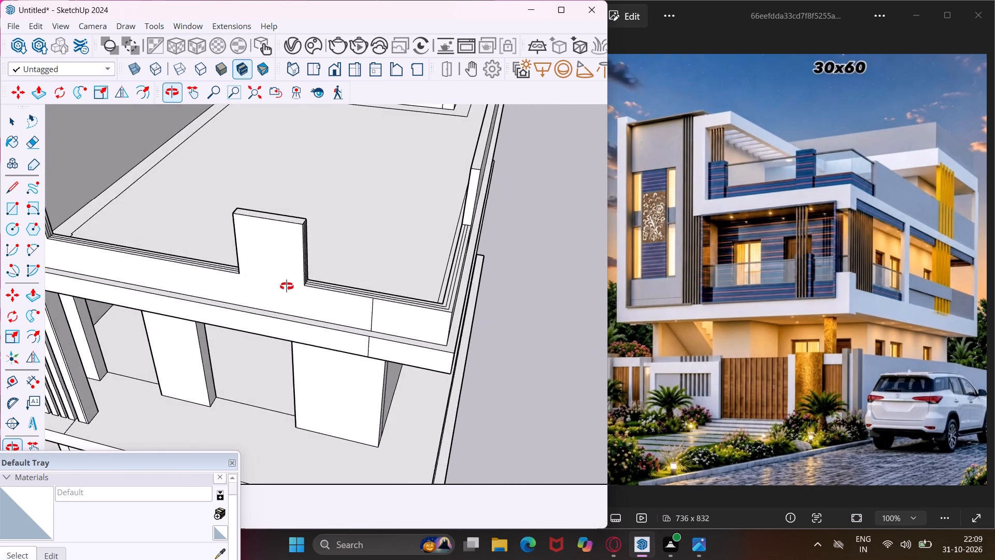
{"action": "middle_click_drag", "start_coordinate": [287, 286], "coordinate": [275, 294]}
{"action": "scroll", "coordinate": [258, 307], "scroll_direction": "down", "scroll_amount": 5}
{"action": "scroll", "coordinate": [258, 307], "scroll_direction": "up", "scroll_amount": 1}
{"action": "middle_click_drag", "start_coordinate": [258, 307], "coordinate": [303, 298]}
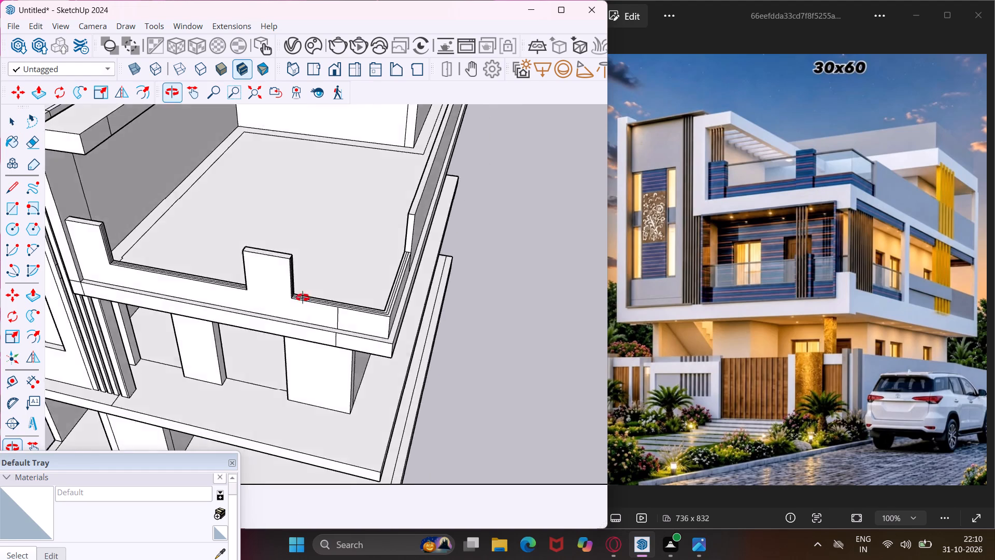
{"action": "middle_click_drag", "start_coordinate": [303, 298], "coordinate": [342, 389]}
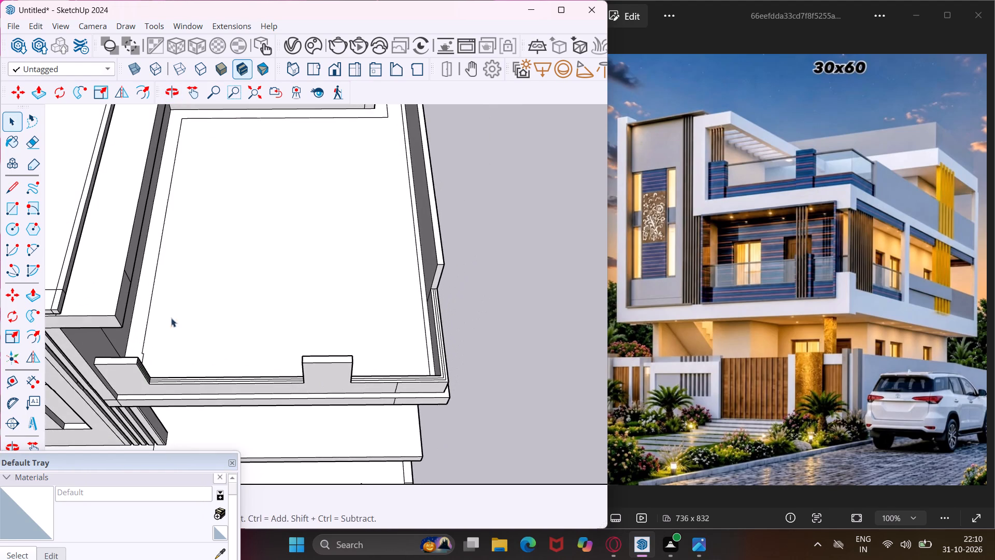
{"action": "scroll", "coordinate": [112, 272], "scroll_direction": "down", "scroll_amount": 3}
{"action": "middle_click_drag", "start_coordinate": [112, 272], "coordinate": [145, 272]}
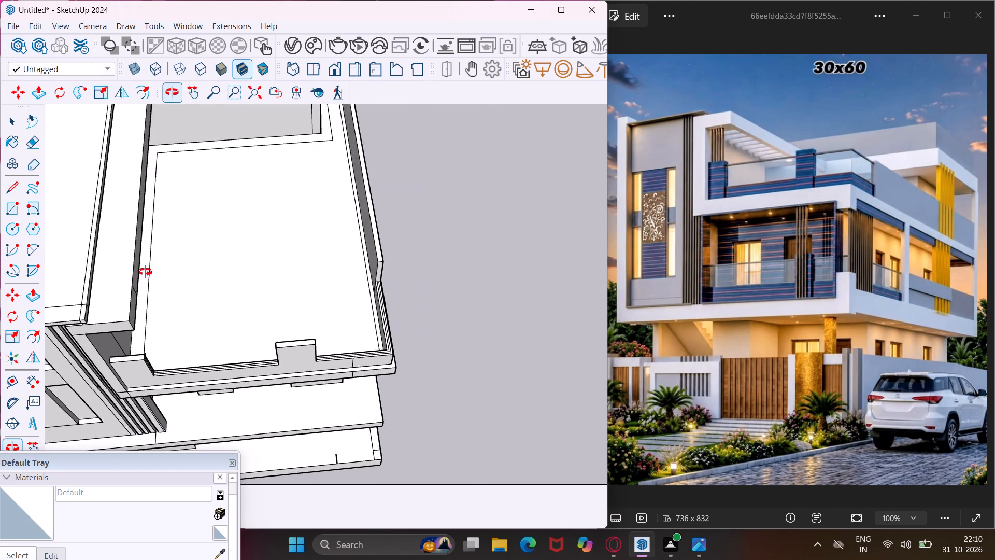
{"action": "middle_click_drag", "start_coordinate": [145, 272], "coordinate": [219, 281]}
{"action": "scroll", "coordinate": [216, 280], "scroll_direction": "down", "scroll_amount": 4}
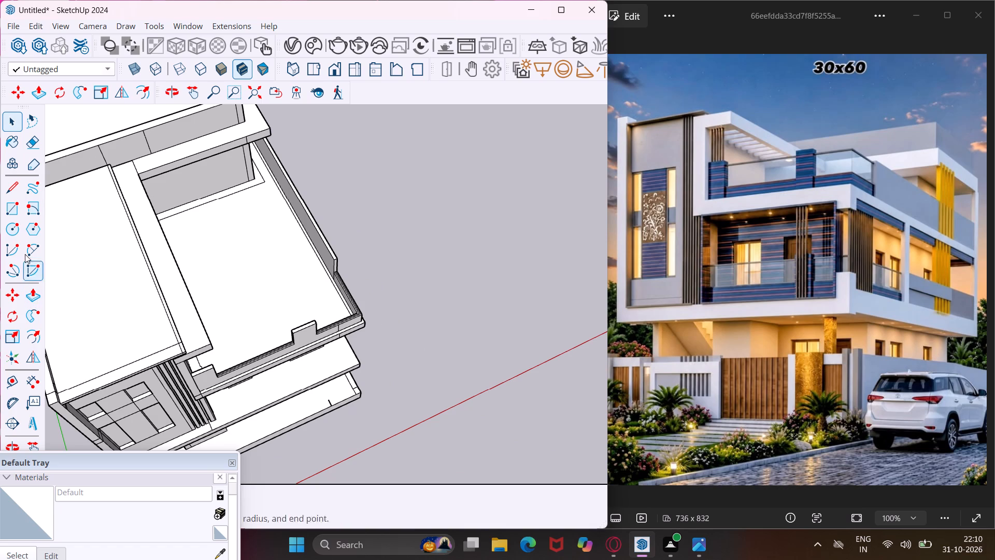
Draw a narrow crosswise rectangle on the top face of the roof beam beside the terrace, near its rear end.
{"action": "left_click", "coordinate": [7, 212]}
{"action": "scroll", "coordinate": [123, 174], "scroll_direction": "up", "scroll_amount": 4}
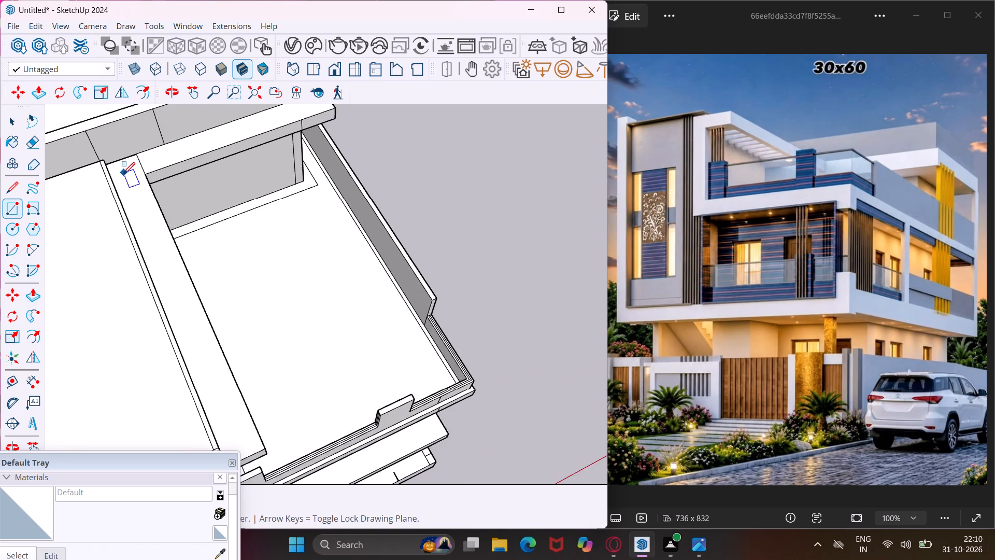
{"action": "scroll", "coordinate": [125, 175], "scroll_direction": "up", "scroll_amount": 10}
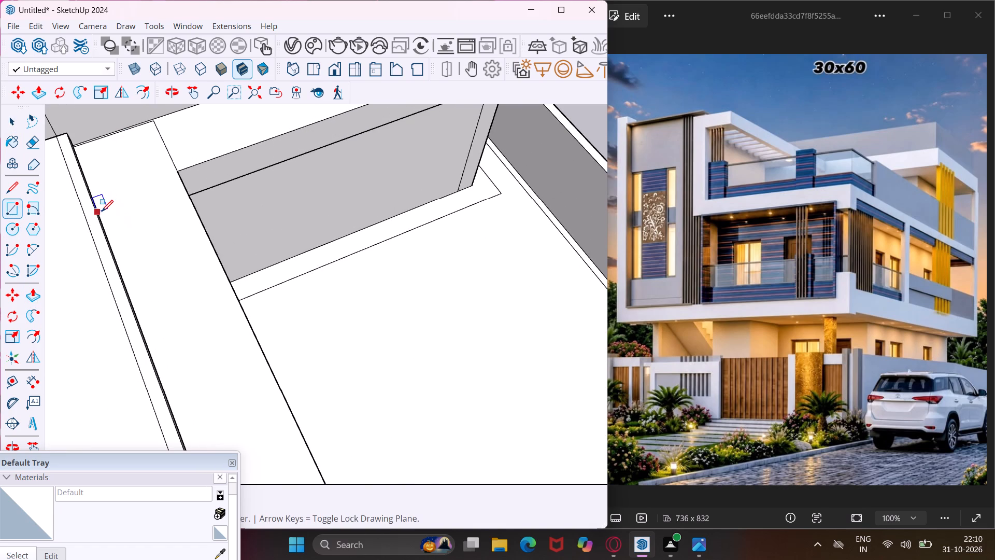
{"action": "scroll", "coordinate": [103, 215], "scroll_direction": "up", "scroll_amount": 4}
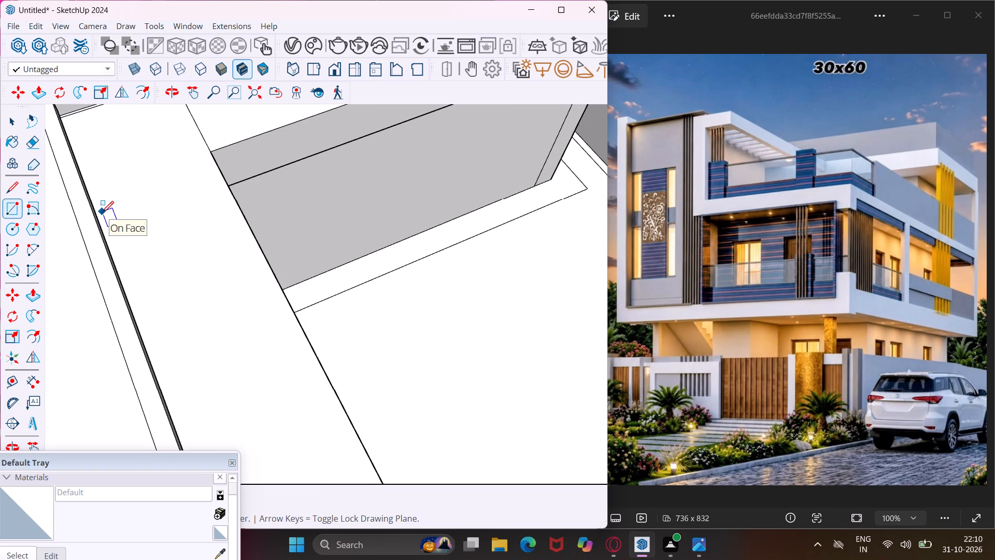
{"action": "left_click", "coordinate": [102, 213]}
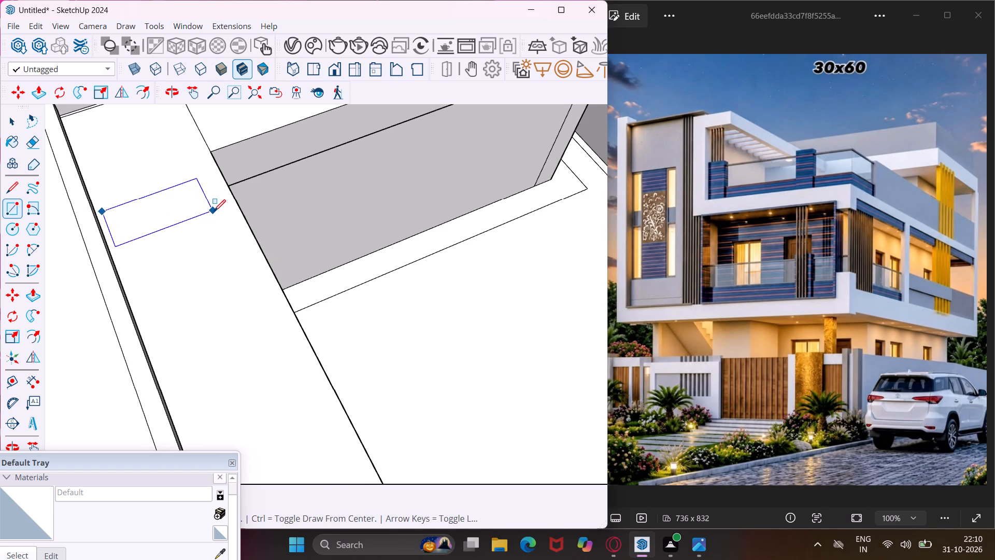
{"action": "left_click", "coordinate": [214, 211]}
{"action": "key", "text": "Escape"}
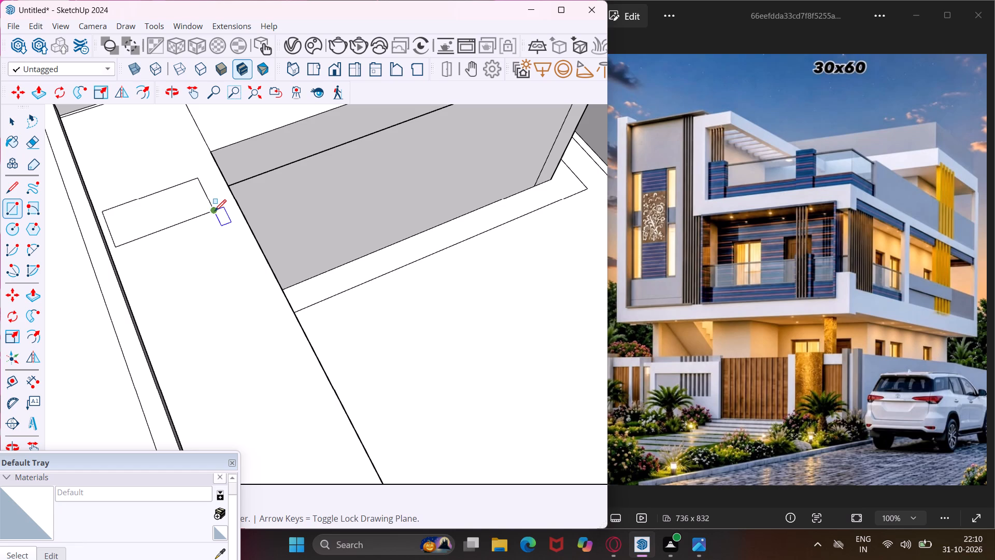
Copy the rectangle a short distance forward along the beam and multiply it into an array of 10 copies.
{"action": "key", "text": "space"}
{"action": "left_click", "coordinate": [182, 204]}
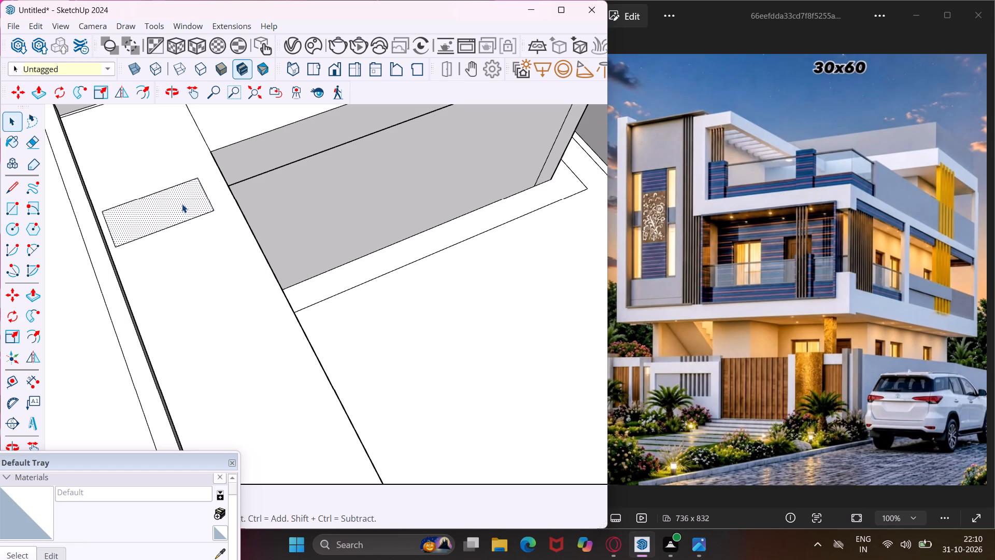
{"action": "key", "text": "m"}
{"action": "left_click", "coordinate": [182, 204]}
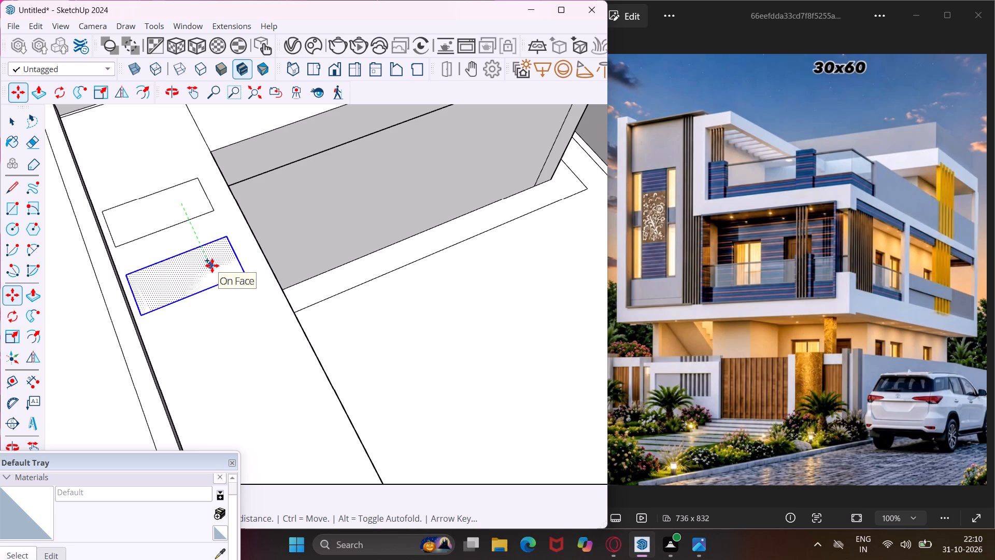
{"action": "left_click", "coordinate": [210, 261]}
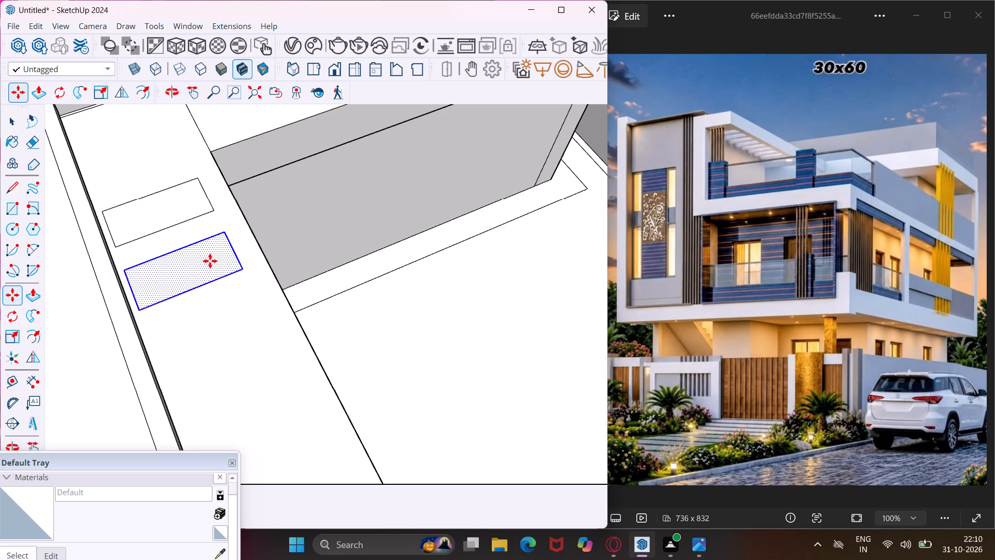
{"action": "key", "text": "asterisk"}
{"action": "type", "text": "10"}
{"action": "key", "text": "Return"}
{"action": "scroll", "coordinate": [161, 238], "scroll_direction": "down", "scroll_amount": 7}
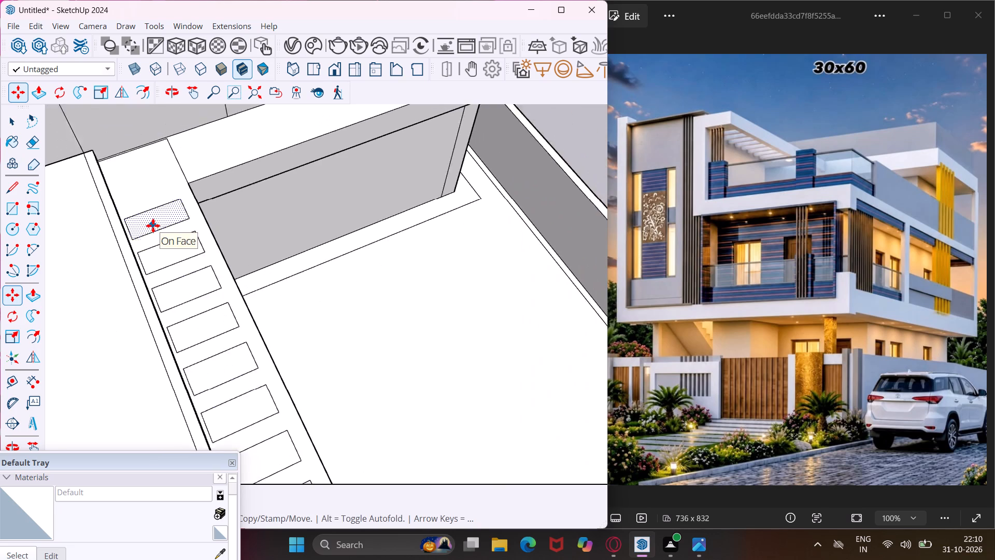
{"action": "scroll", "coordinate": [153, 226], "scroll_direction": "down", "scroll_amount": 7}
{"action": "middle_click_drag", "start_coordinate": [153, 226], "coordinate": [172, 161]}
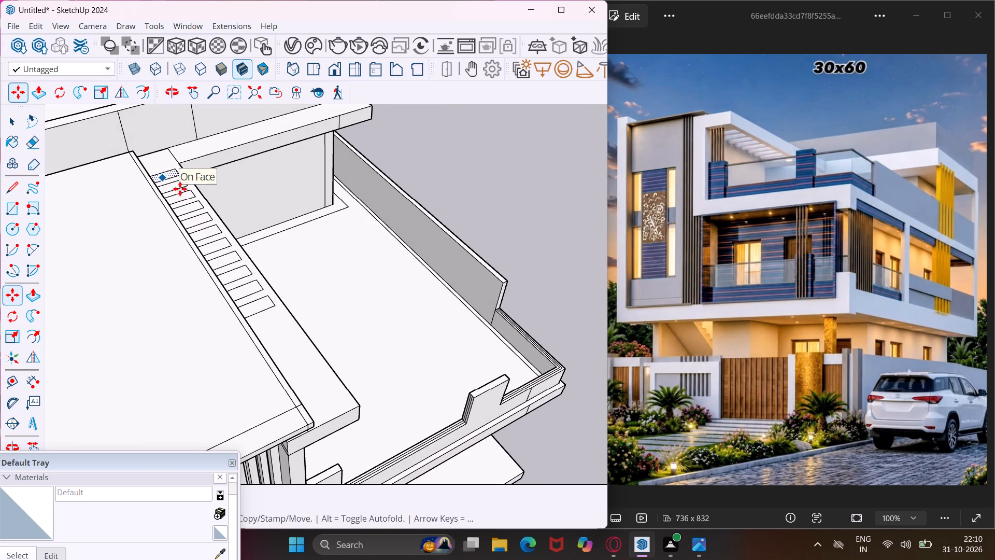
{"action": "key", "text": "Escape"}
{"action": "key", "text": "space"}
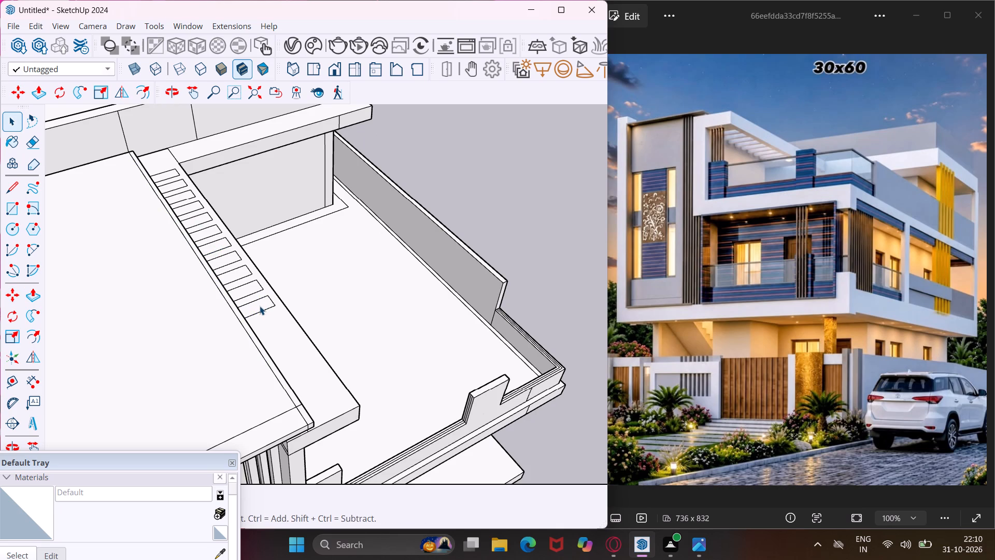
Copy the frontmost rectangle forward by a similar spacing and multiply it by 5 to fill the rest of the beam.
{"action": "left_click", "coordinate": [260, 306]}
{"action": "key", "text": "m"}
{"action": "left_click", "coordinate": [259, 306]}
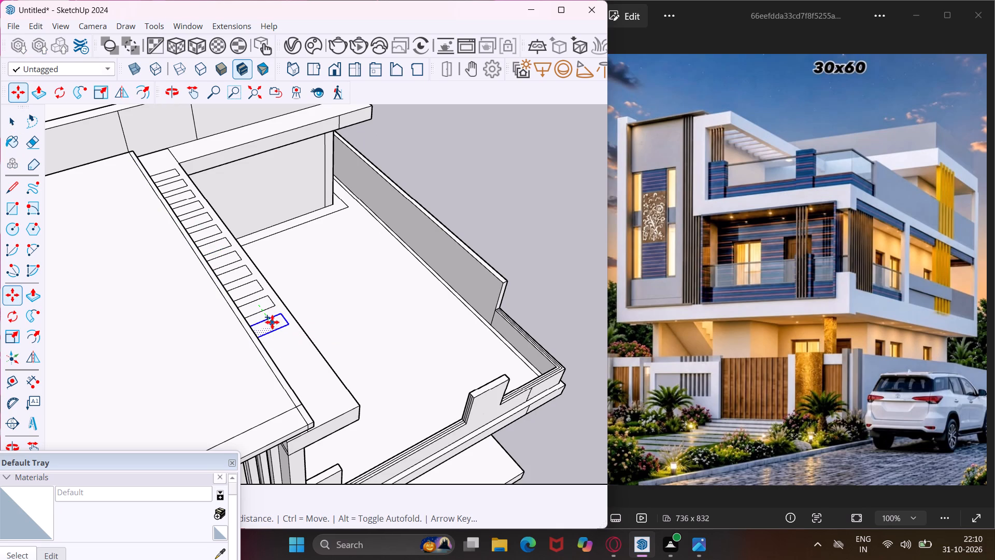
{"action": "scroll", "coordinate": [272, 321], "scroll_direction": "up", "scroll_amount": 7}
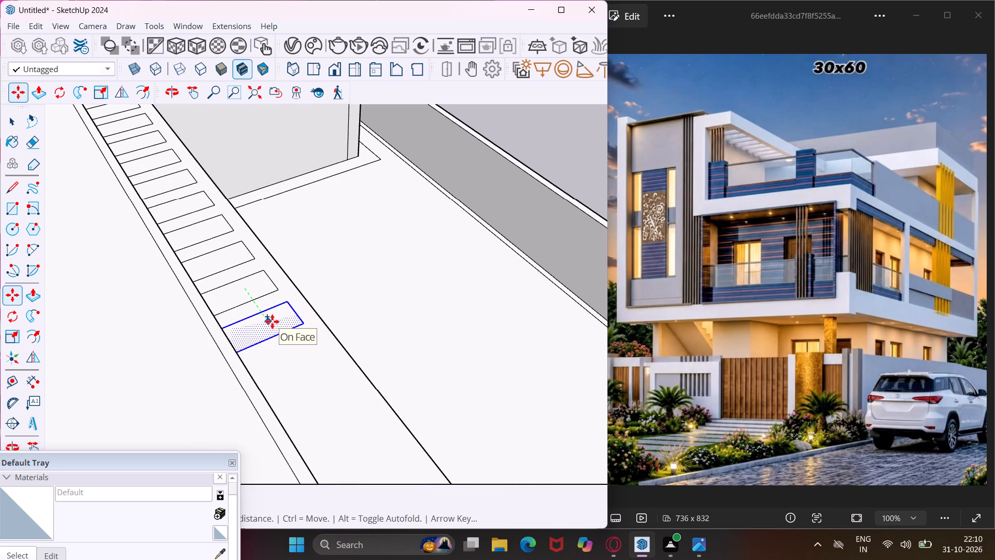
{"action": "left_click", "coordinate": [272, 321]}
{"action": "scroll", "coordinate": [272, 321], "scroll_direction": "down", "scroll_amount": 5}
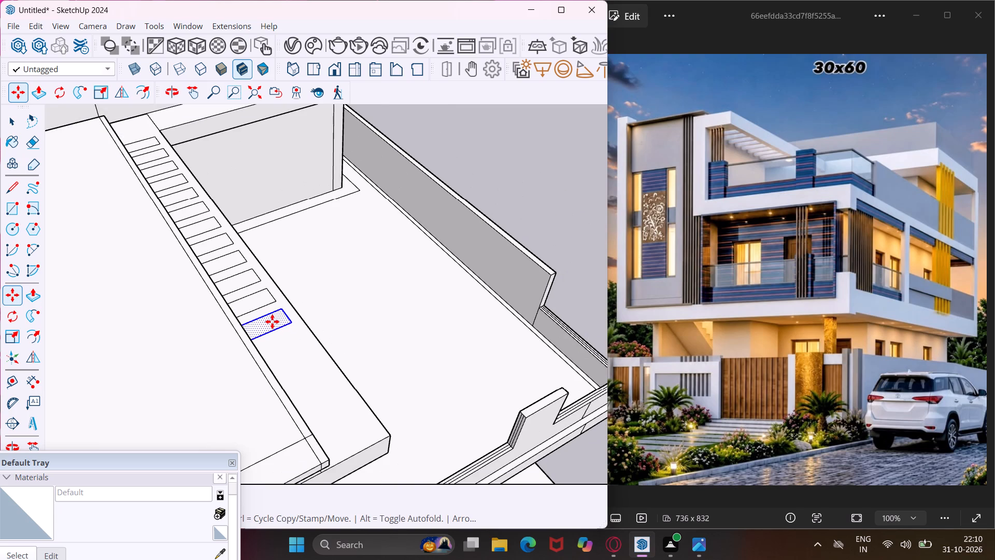
{"action": "key", "text": "asterisk"}
{"action": "key", "text": "5"}
{"action": "key", "text": "Return"}
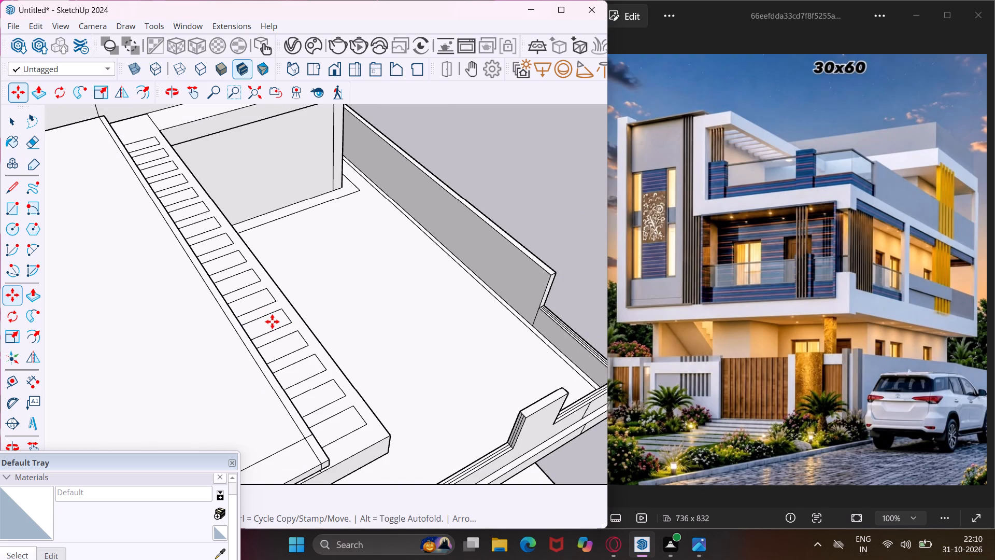
{"action": "middle_click_drag", "start_coordinate": [309, 381], "coordinate": [166, 259]}
{"action": "key", "text": "Escape"}
{"action": "key", "text": "space"}
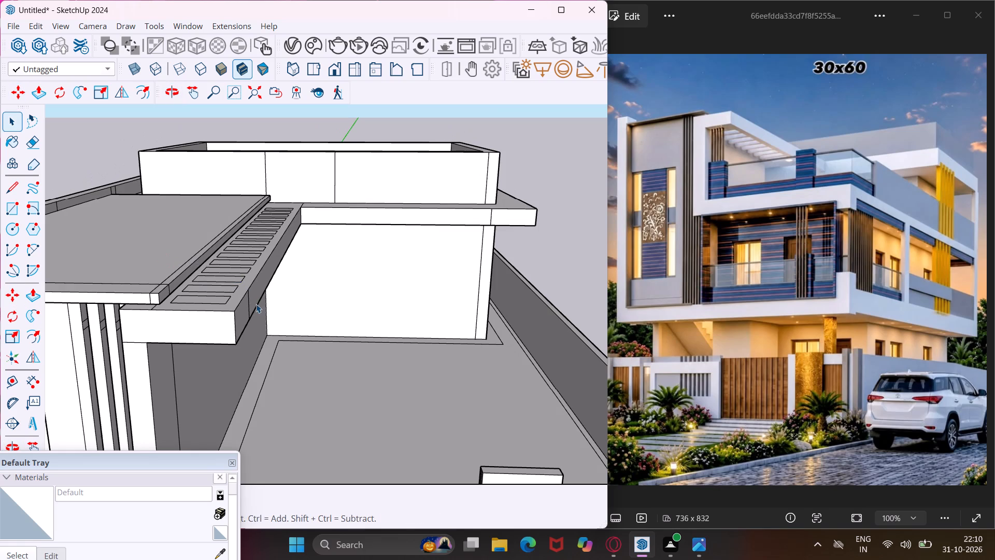
Erase the four edges of the rectangle closest to the beam's front end.
{"action": "middle_click_drag", "start_coordinate": [219, 283], "coordinate": [213, 327]}
{"action": "scroll", "coordinate": [205, 339], "scroll_direction": "up", "scroll_amount": 4}
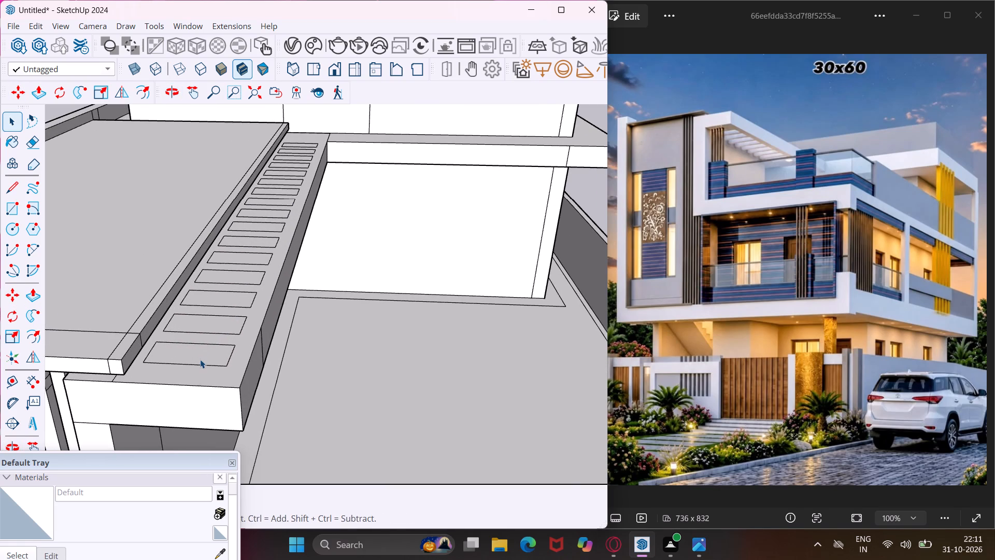
{"action": "key", "text": "e"}
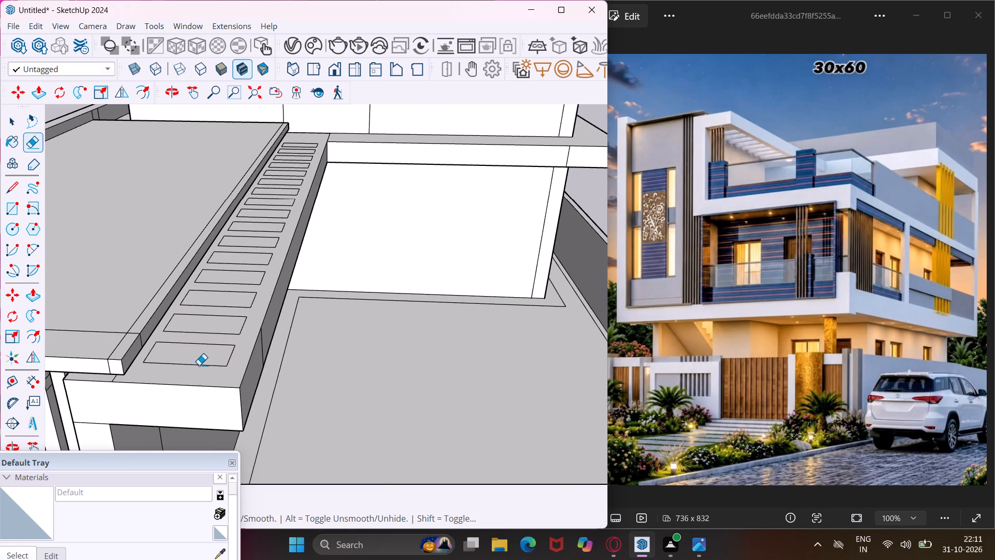
{"action": "left_click", "coordinate": [199, 365]}
{"action": "left_click", "coordinate": [230, 346]}
{"action": "left_click", "coordinate": [233, 353]}
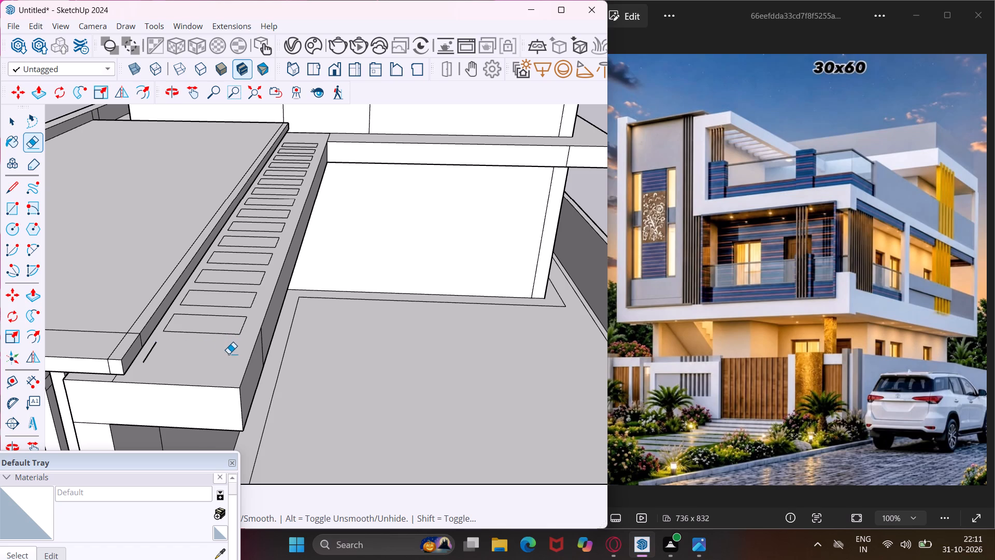
{"action": "left_click", "coordinate": [153, 346]}
{"action": "key", "text": "Escape"}
{"action": "key", "text": "space"}
Push/Pull the frontmost remaining rectangle down through the beam to its underside.
{"action": "scroll", "coordinate": [224, 306], "scroll_direction": "up", "scroll_amount": 3}
{"action": "left_click", "coordinate": [212, 325]}
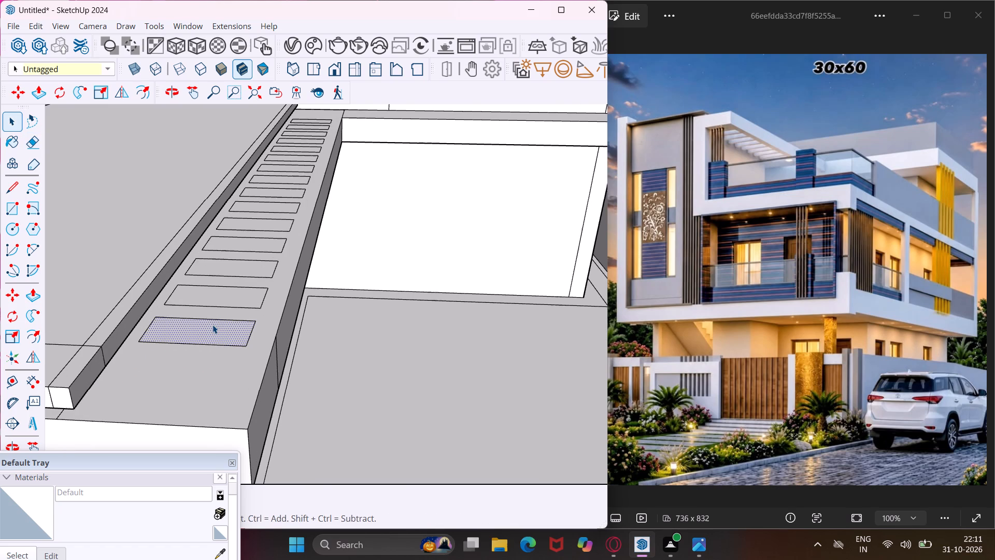
{"action": "key", "text": "p"}
{"action": "left_click", "coordinate": [212, 325]}
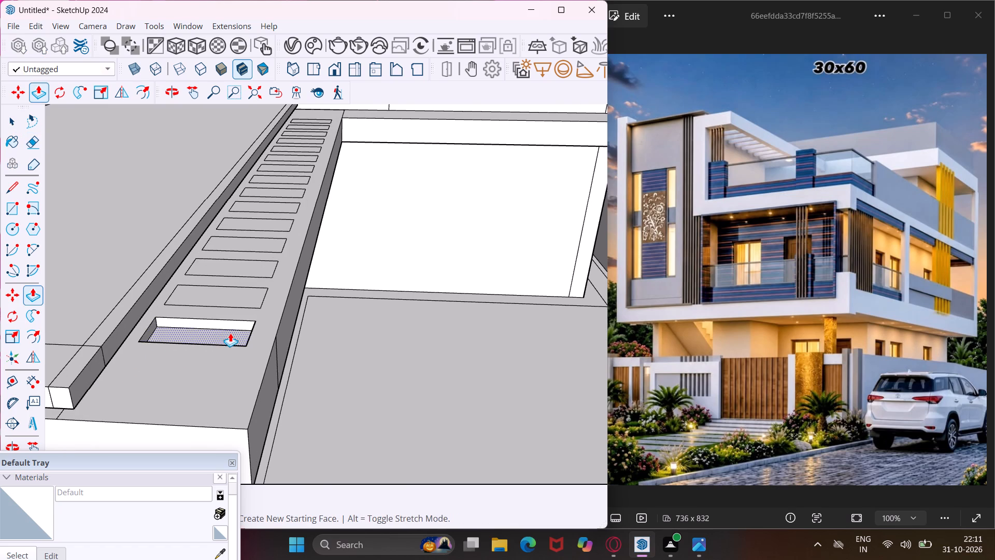
{"action": "middle_click_drag", "start_coordinate": [252, 362], "coordinate": [248, 358]}
{"action": "scroll", "coordinate": [252, 362], "scroll_direction": "up", "scroll_amount": 1}
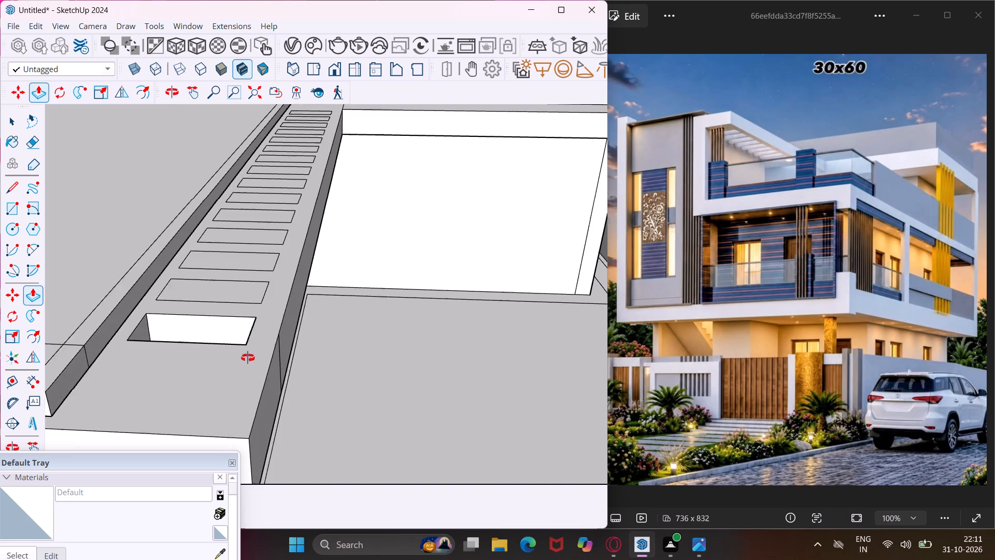
{"action": "middle_click_drag", "start_coordinate": [248, 358], "coordinate": [234, 135]}
{"action": "scroll", "coordinate": [228, 351], "scroll_direction": "up", "scroll_amount": 2}
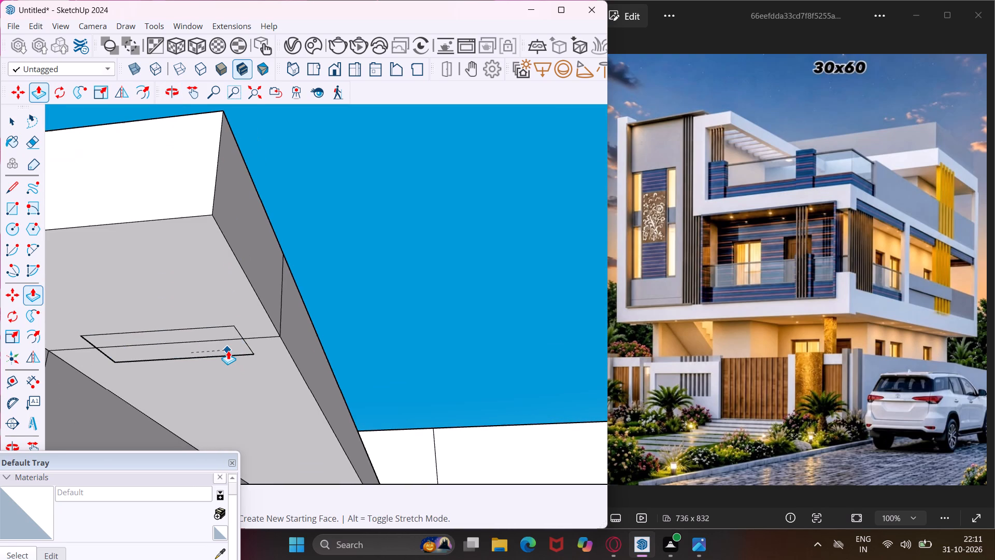
{"action": "left_click", "coordinate": [226, 350]}
{"action": "key", "text": "Escape"}
{"action": "key", "text": "space"}
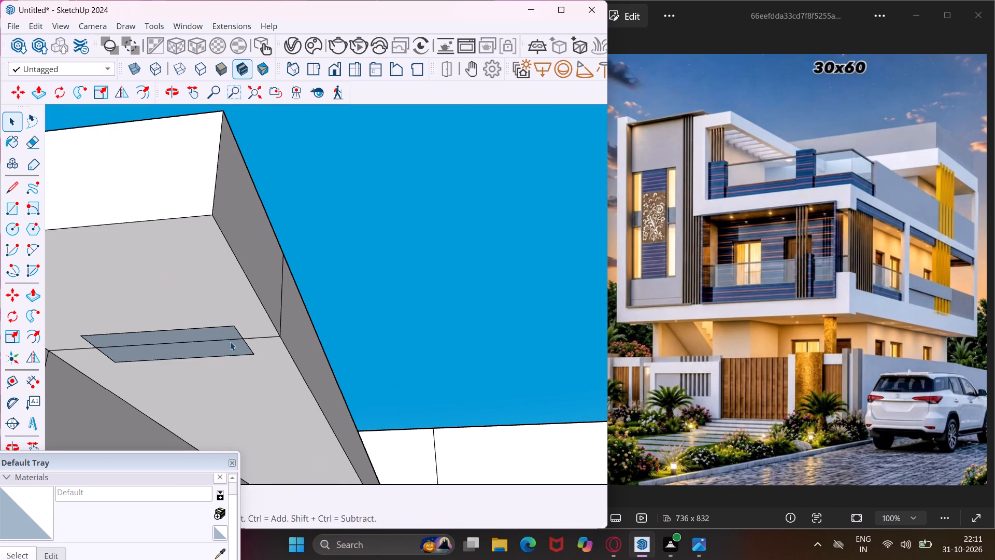
Delete the two leftover faces and the edge crossing the first opening on the beam's underside.
{"action": "scroll", "coordinate": [230, 342], "scroll_direction": "up", "scroll_amount": 1}
{"action": "middle_click_drag", "start_coordinate": [230, 342], "coordinate": [198, 286]}
{"action": "left_click", "coordinate": [211, 326]}
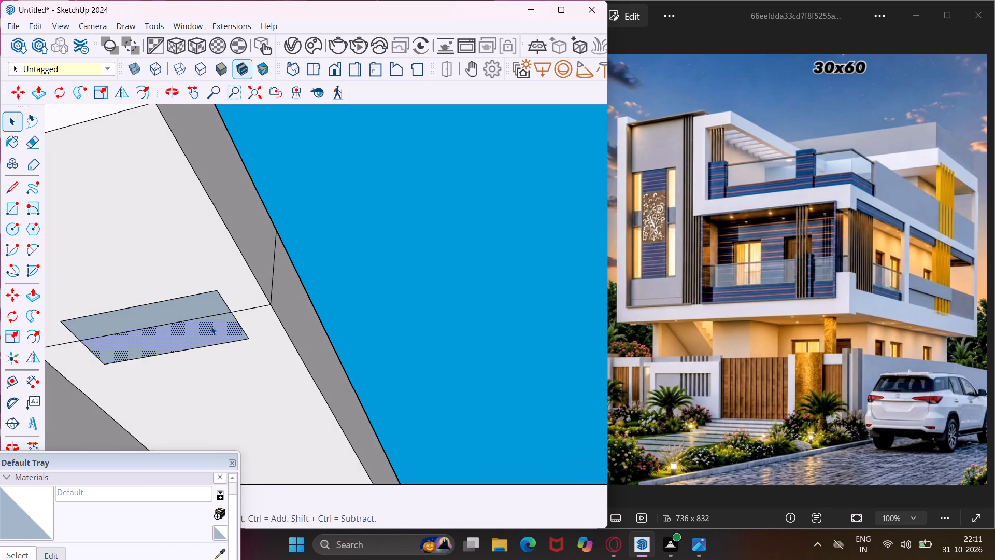
{"action": "key", "text": "Delete"}
{"action": "left_click", "coordinate": [199, 309]}
{"action": "key", "text": "Delete"}
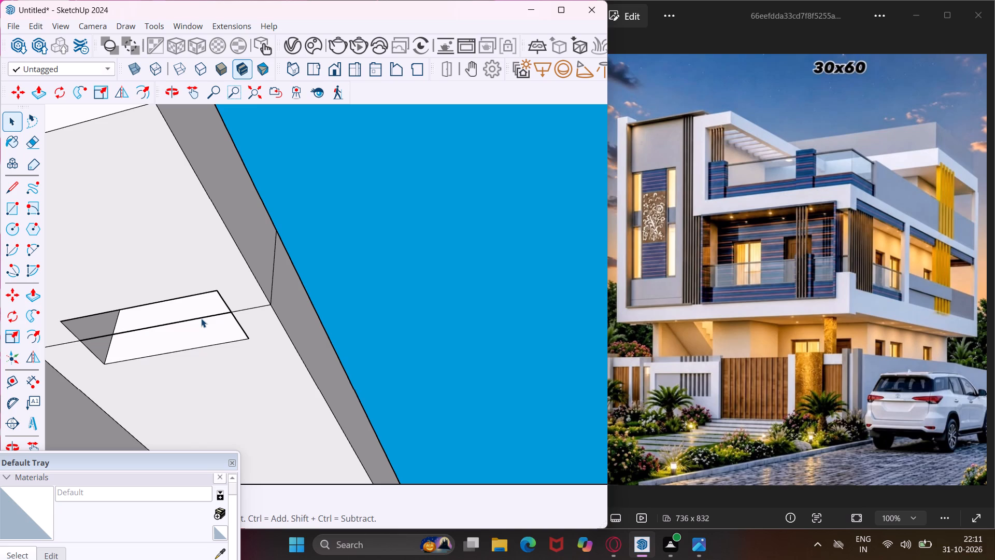
{"action": "key", "text": "e"}
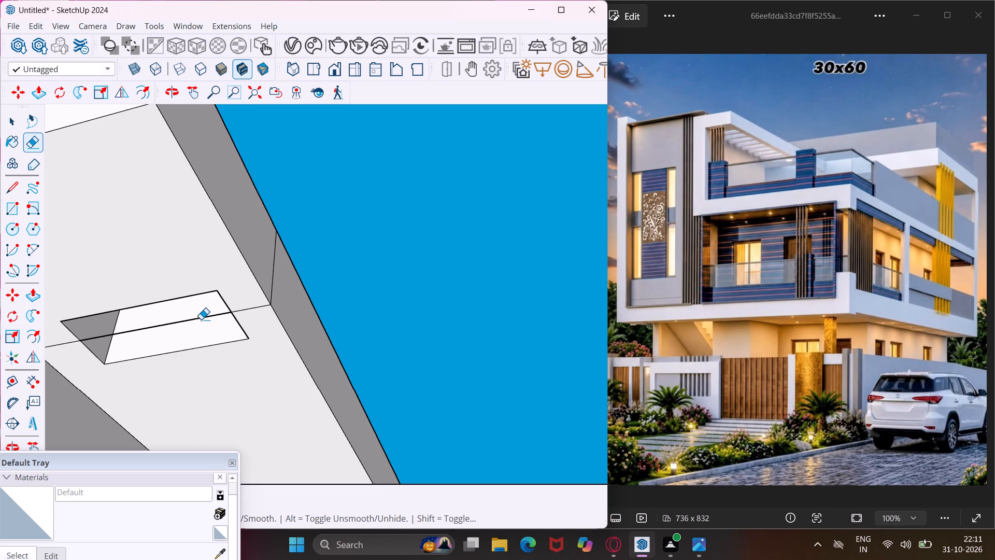
{"action": "left_click", "coordinate": [201, 319]}
{"action": "key", "text": "Escape"}
{"action": "key", "text": "space"}
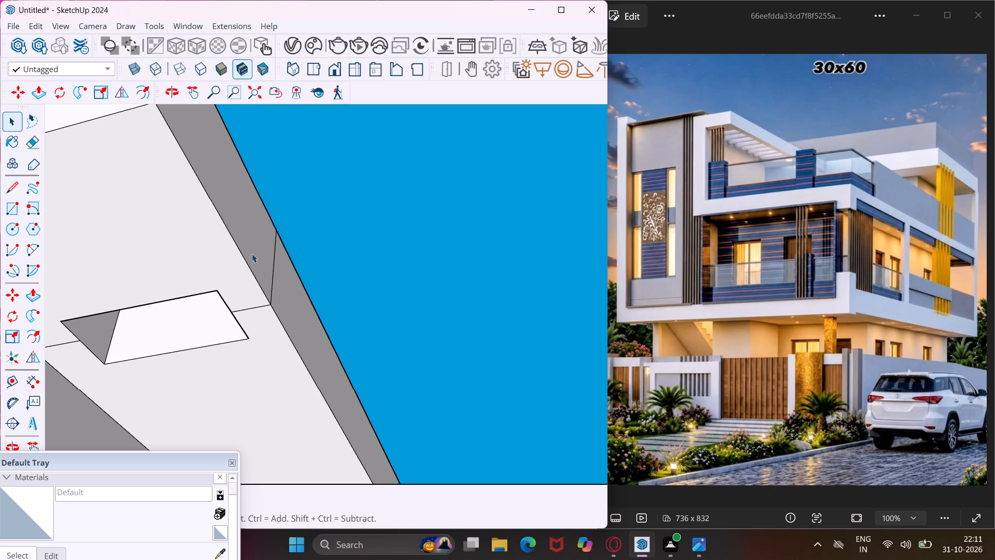
Push/Pull the second rectangle from the front down to the beam's underside to cut another opening.
{"action": "middle_click_drag", "start_coordinate": [252, 254], "coordinate": [237, 486]}
{"action": "scroll", "coordinate": [225, 314], "scroll_direction": "up", "scroll_amount": 4}
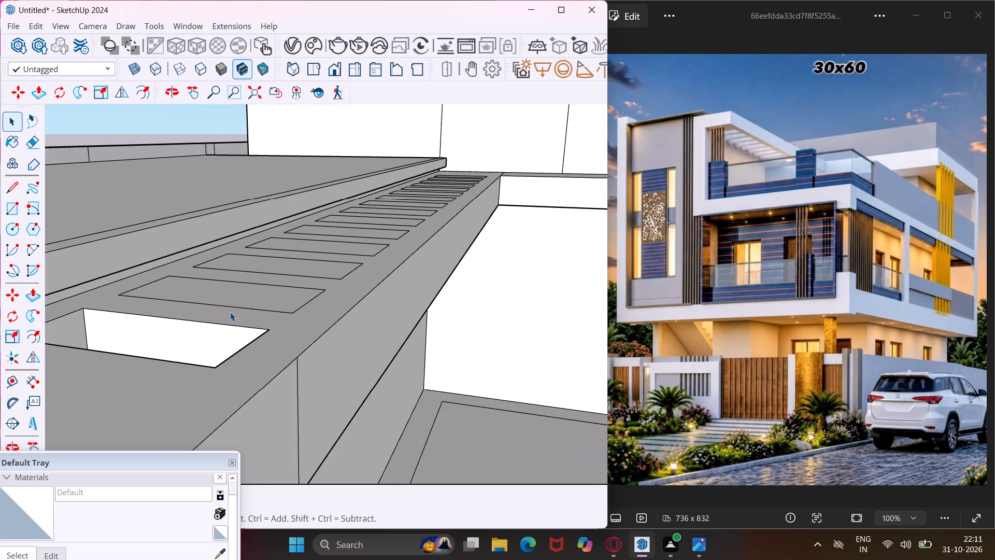
{"action": "left_click", "coordinate": [247, 299]}
{"action": "key", "text": "p"}
{"action": "left_click", "coordinate": [247, 300]}
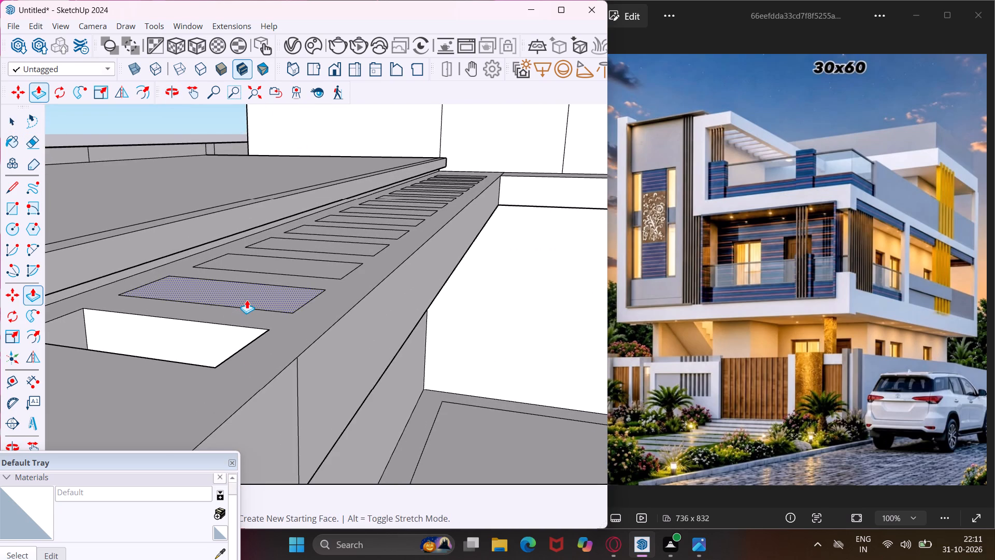
{"action": "middle_click_drag", "start_coordinate": [321, 395], "coordinate": [296, 225]}
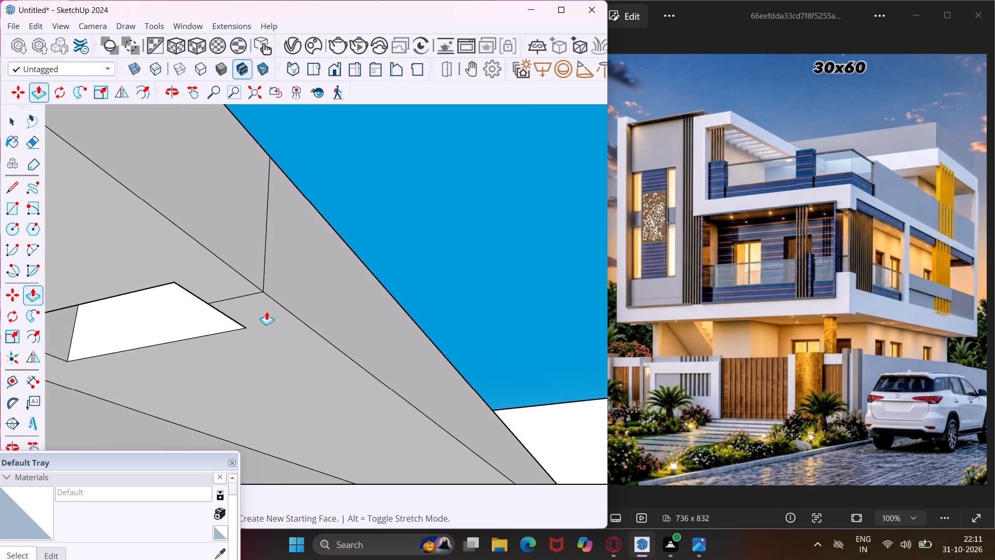
{"action": "left_click", "coordinate": [253, 366]}
{"action": "key", "text": "Escape"}
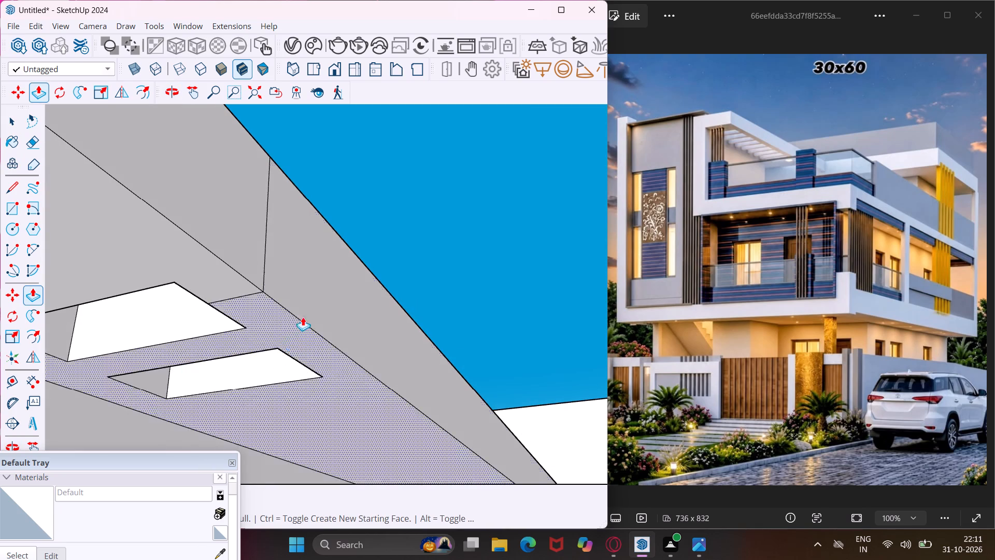
Push/Pull the next five rectangles behind the two cut openings through the roof beam by the same depth.
{"action": "middle_click_drag", "start_coordinate": [325, 254], "coordinate": [324, 429]}
{"action": "scroll", "coordinate": [310, 242], "scroll_direction": "up", "scroll_amount": 5}
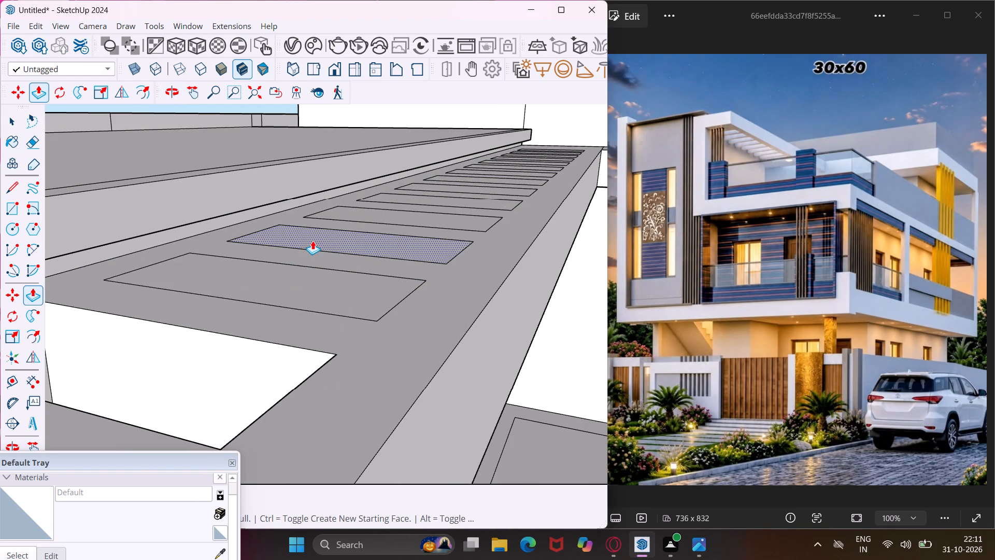
{"action": "double_click", "coordinate": [305, 291]}
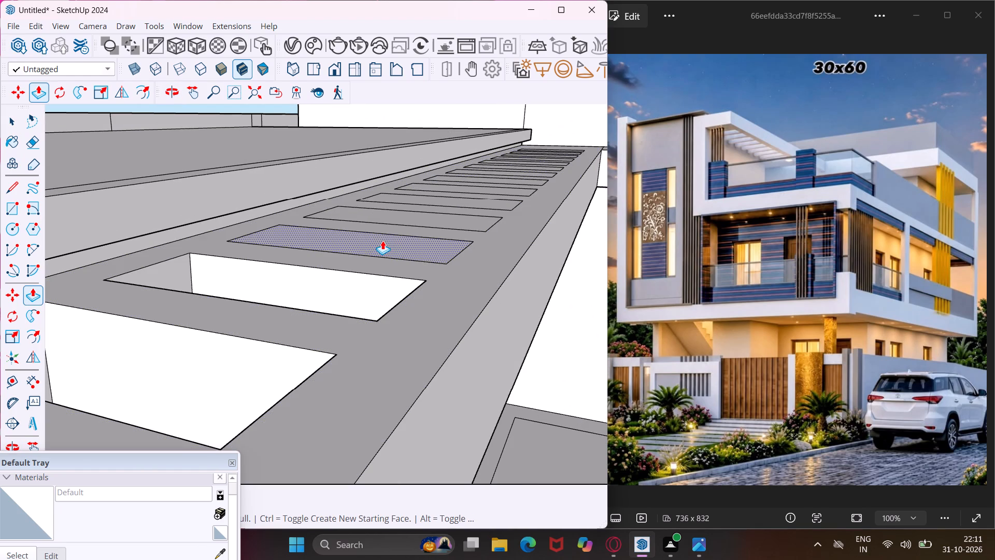
{"action": "double_click", "coordinate": [382, 241]}
{"action": "middle_click_drag", "start_coordinate": [336, 271], "coordinate": [215, 373]}
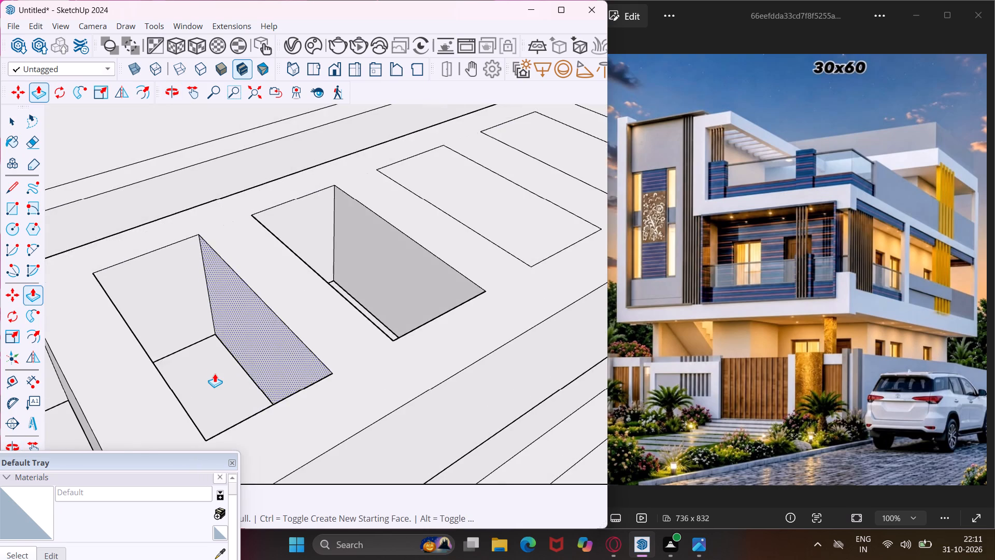
{"action": "scroll", "coordinate": [215, 373], "scroll_direction": "down", "scroll_amount": 11}
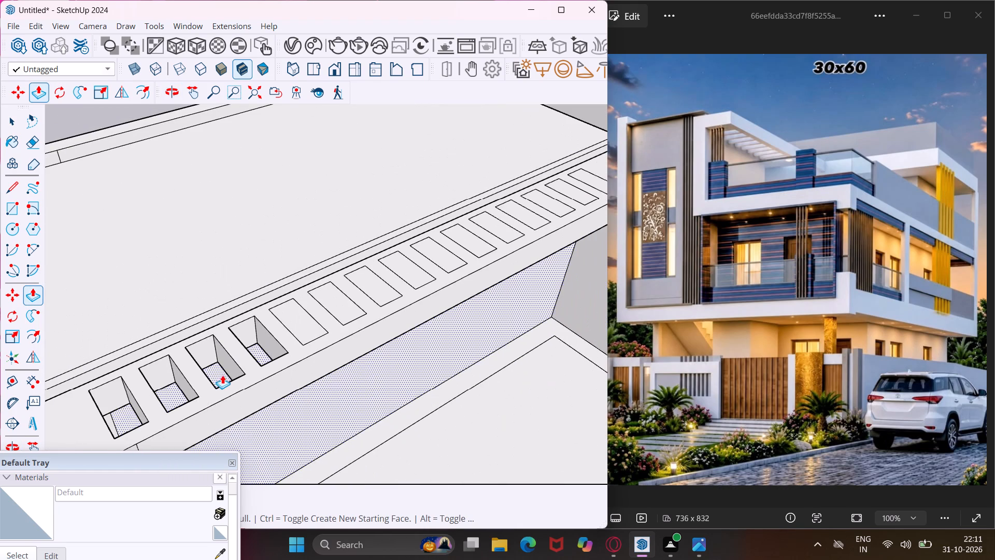
{"action": "scroll", "coordinate": [325, 310], "scroll_direction": "up", "scroll_amount": 7}
{"action": "double_click", "coordinate": [290, 339]}
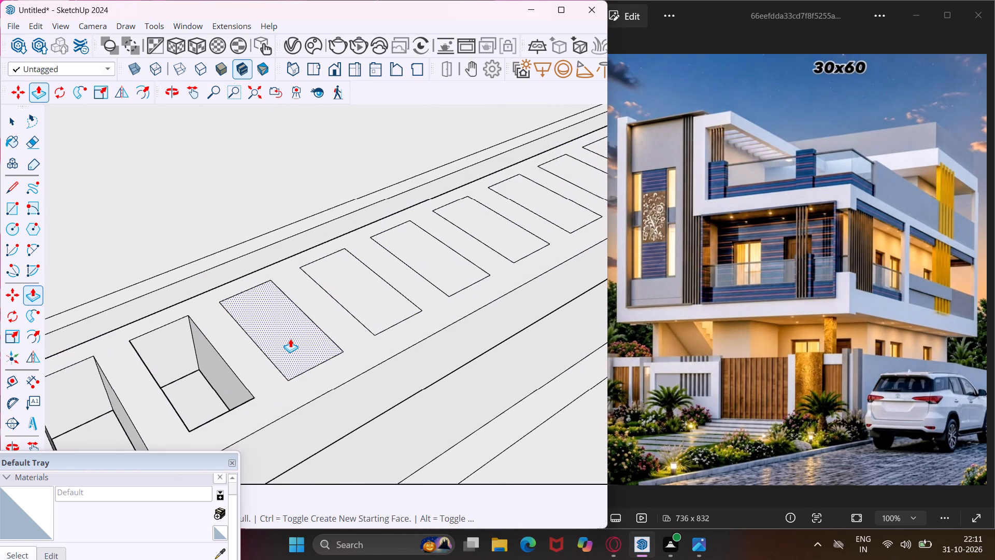
{"action": "double_click", "coordinate": [379, 285]}
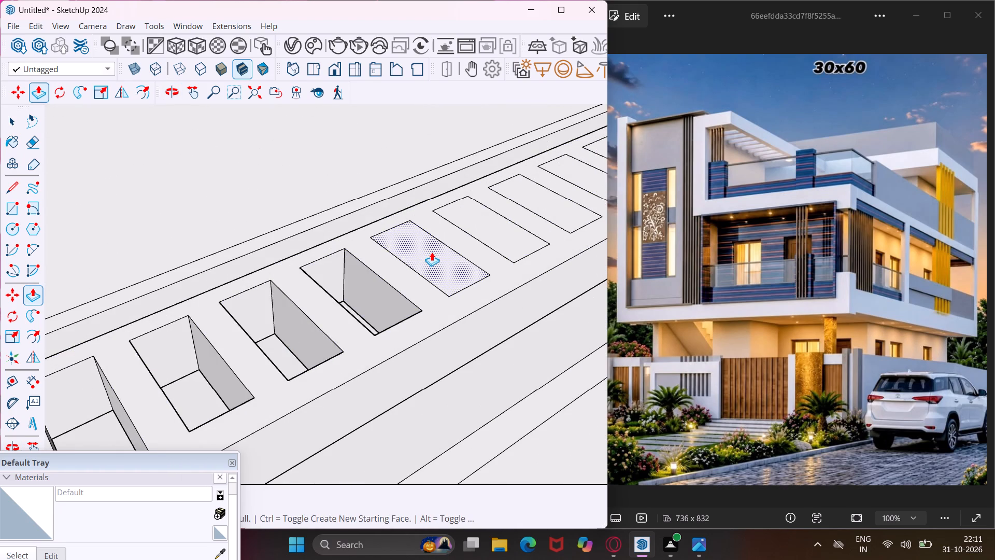
{"action": "double_click", "coordinate": [432, 252]}
Cut openings through the beam by applying the same Push/Pull depth to the five rectangles nearest its rear end.
{"action": "scroll", "coordinate": [224, 353], "scroll_direction": "down", "scroll_amount": 6}
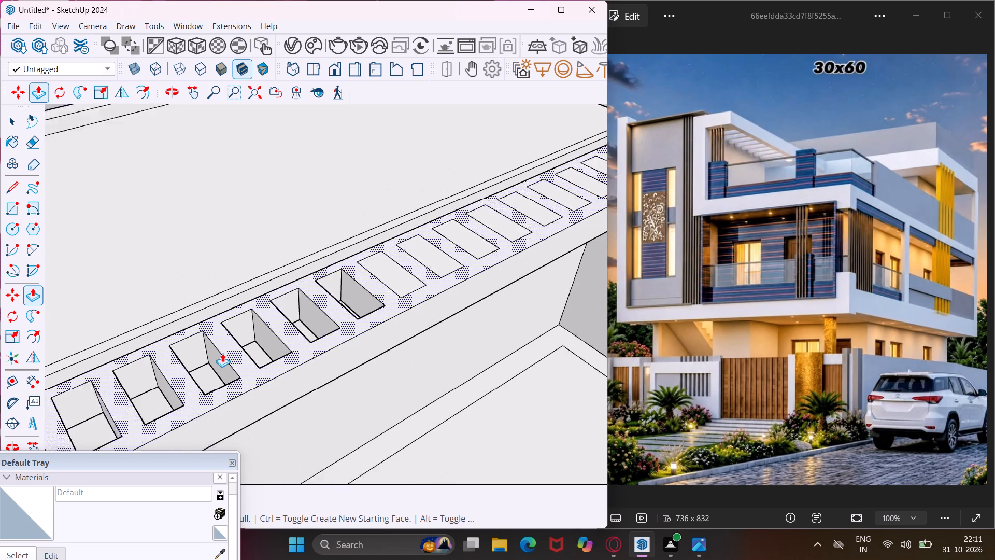
{"action": "scroll", "coordinate": [222, 353], "scroll_direction": "down", "scroll_amount": 6}
{"action": "scroll", "coordinate": [479, 220], "scroll_direction": "up", "scroll_amount": 2}
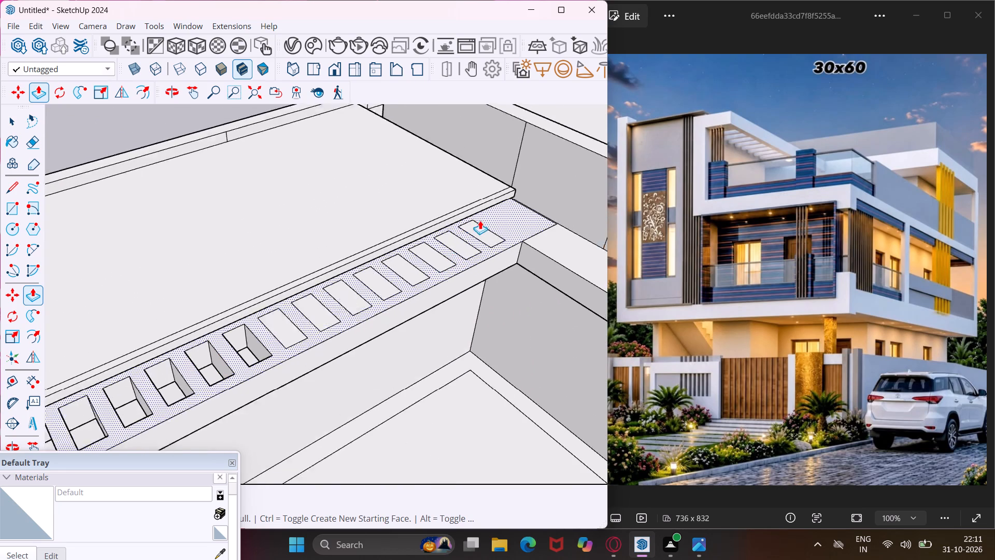
{"action": "scroll", "coordinate": [480, 220], "scroll_direction": "up", "scroll_amount": 9}
{"action": "double_click", "coordinate": [479, 242]}
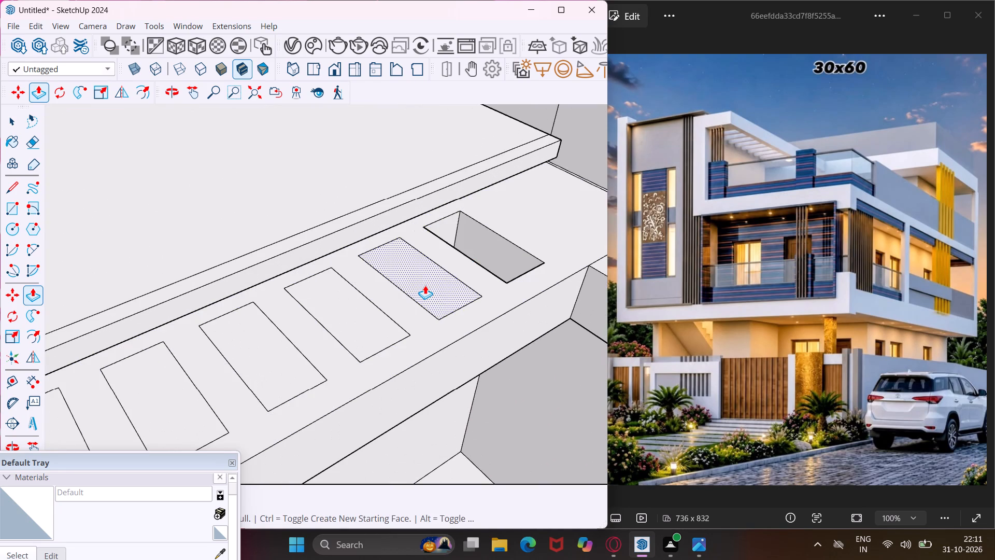
{"action": "double_click", "coordinate": [425, 285]}
{"action": "double_click", "coordinate": [360, 327]}
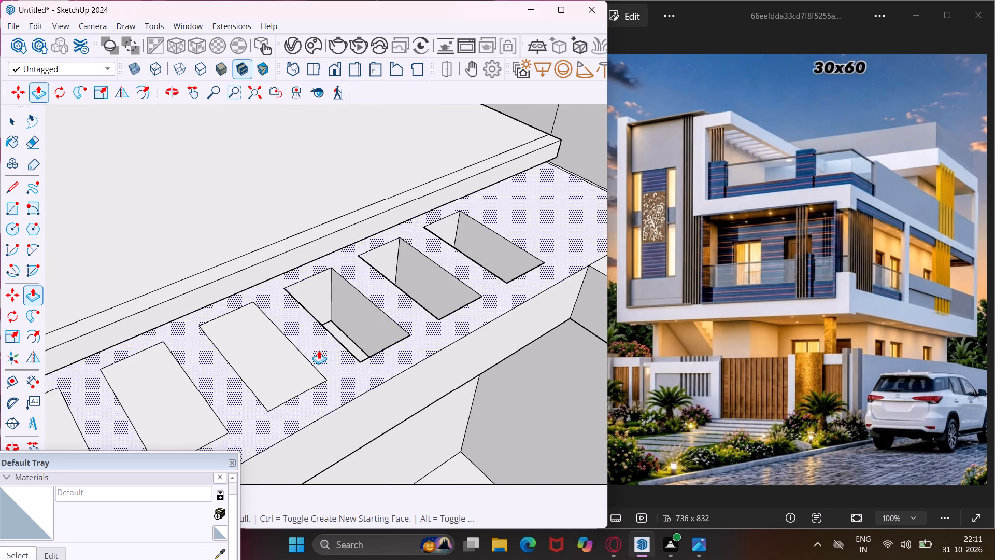
{"action": "double_click", "coordinate": [298, 363]}
{"action": "double_click", "coordinate": [190, 409]}
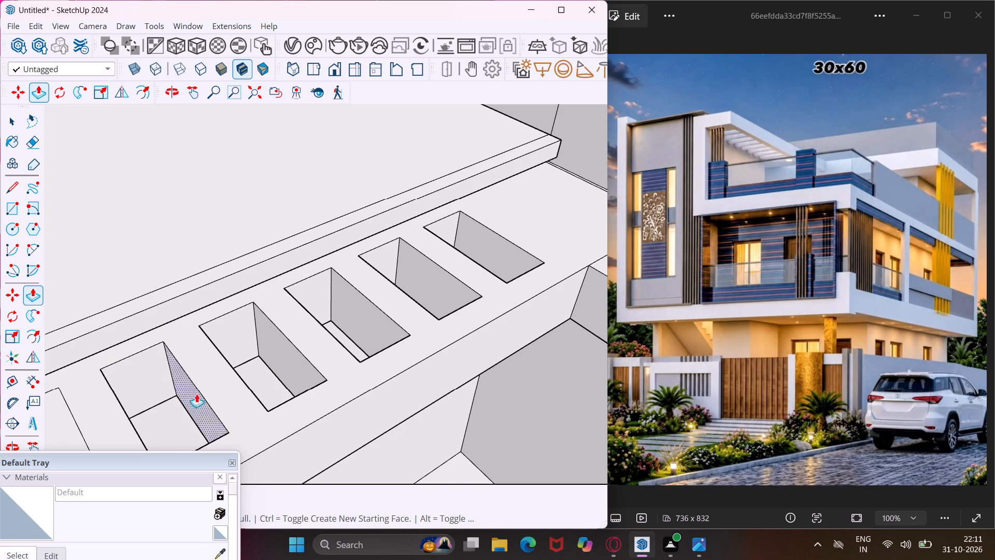
Push/Pull the three remaining rectangles in the middle of the row through the beam to complete the openings.
{"action": "scroll", "coordinate": [250, 335], "scroll_direction": "down", "scroll_amount": 9}
{"action": "scroll", "coordinate": [96, 420], "scroll_direction": "up", "scroll_amount": 3}
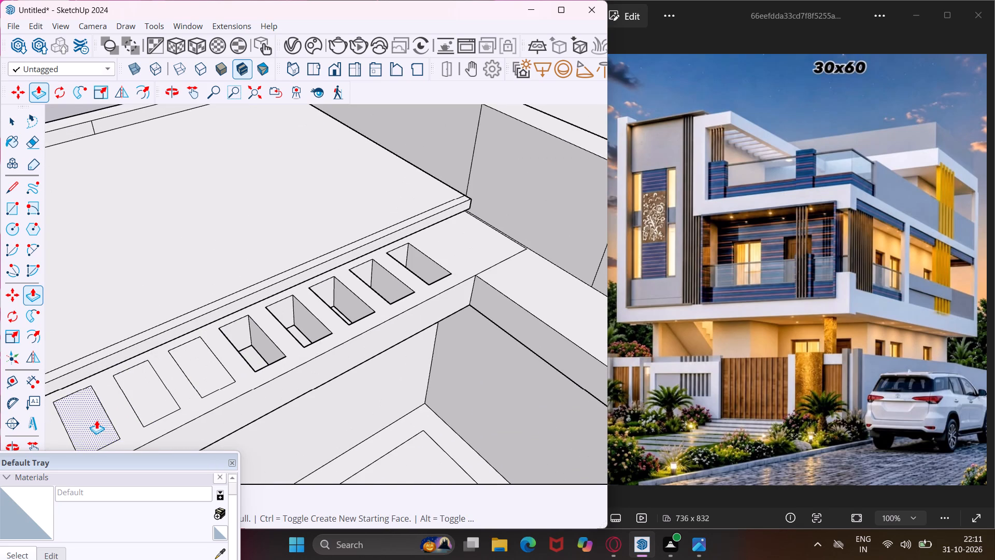
{"action": "double_click", "coordinate": [96, 420]}
{"action": "double_click", "coordinate": [143, 405]}
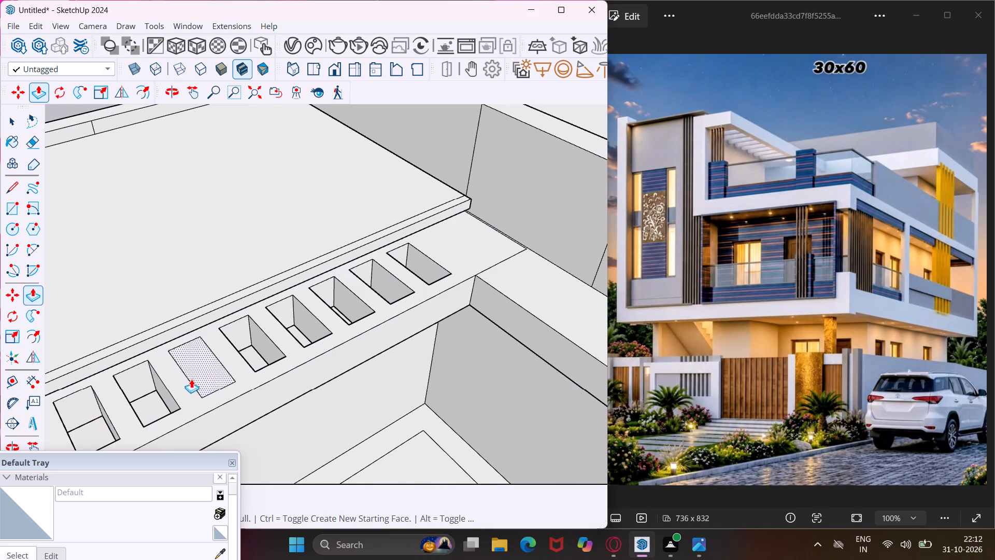
{"action": "double_click", "coordinate": [195, 377]}
Examine the row of beam openings from below and the upper terrace from the front against the reference elevation.
{"action": "middle_click_drag", "start_coordinate": [206, 392], "coordinate": [336, 164]}
{"action": "scroll", "coordinate": [206, 391], "scroll_direction": "up", "scroll_amount": 1}
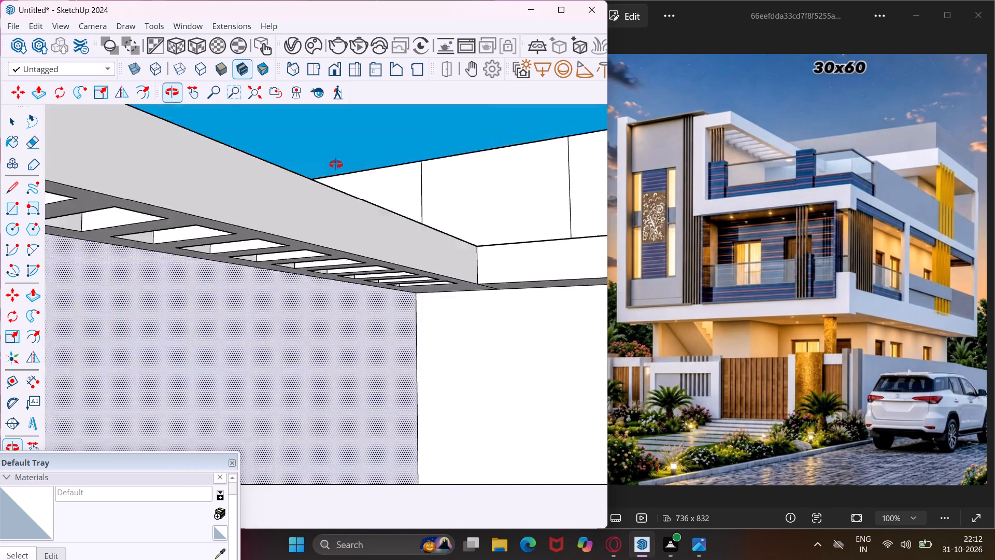
{"action": "middle_click_drag", "start_coordinate": [336, 164], "coordinate": [390, 182]}
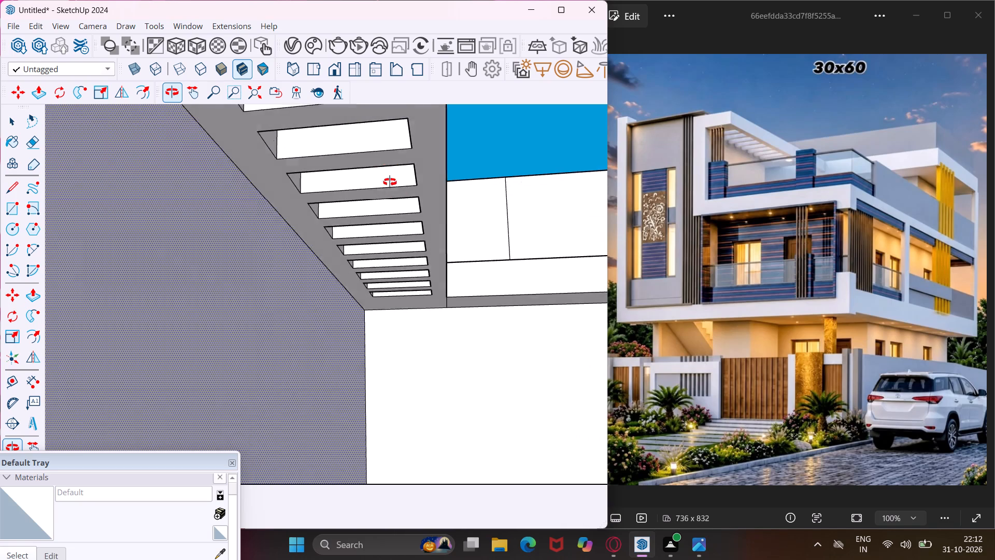
{"action": "middle_click_drag", "start_coordinate": [390, 182], "coordinate": [383, 188]}
{"action": "scroll", "coordinate": [335, 215], "scroll_direction": "down", "scroll_amount": 16}
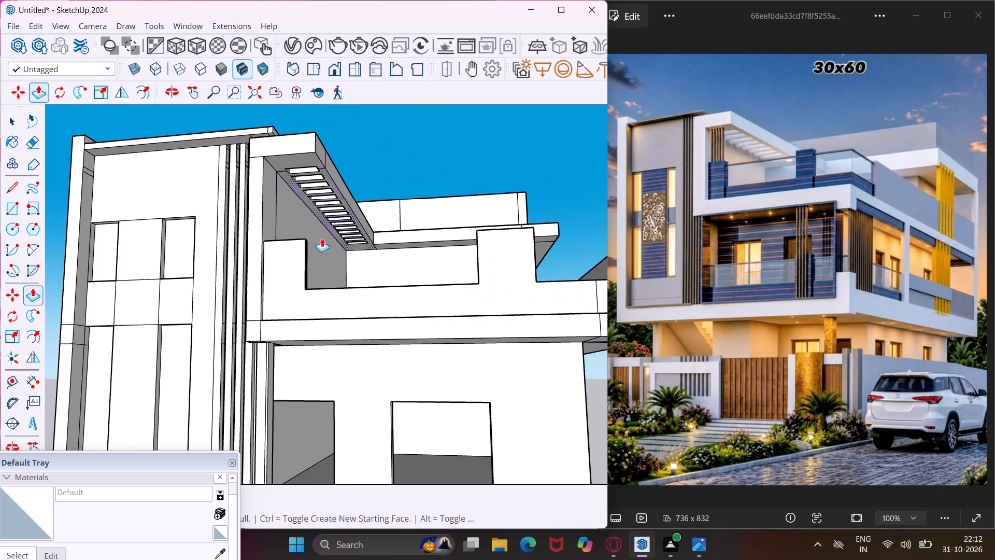
{"action": "key", "text": "Escape"}
{"action": "key", "text": "space"}
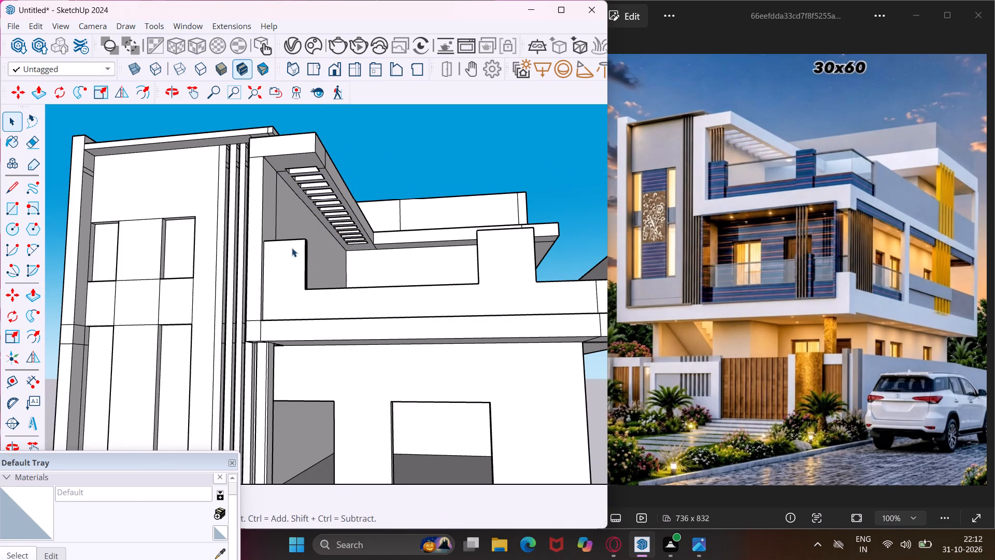
{"action": "middle_click_drag", "start_coordinate": [289, 242], "coordinate": [289, 268]}
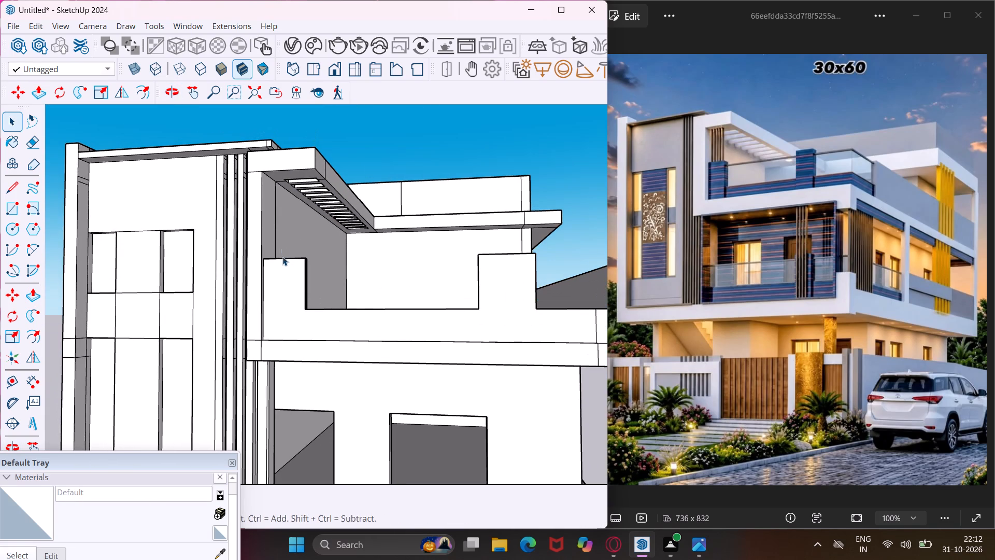
Push/Pull the wall-side inner face of the frontmost opening toward the wall, leaving only a thin strip of beam.
{"action": "scroll", "coordinate": [296, 155], "scroll_direction": "up", "scroll_amount": 9}
{"action": "middle_click_drag", "start_coordinate": [292, 198], "coordinate": [161, 188]}
{"action": "scroll", "coordinate": [245, 203], "scroll_direction": "up", "scroll_amount": 9}
{"action": "left_click", "coordinate": [248, 208]}
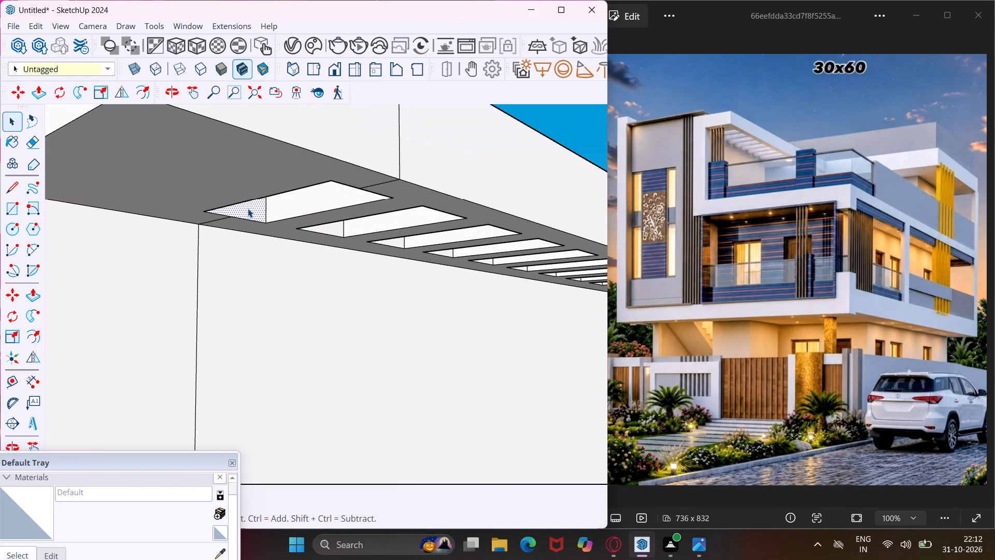
{"action": "key", "text": "p"}
{"action": "left_click", "coordinate": [248, 208]}
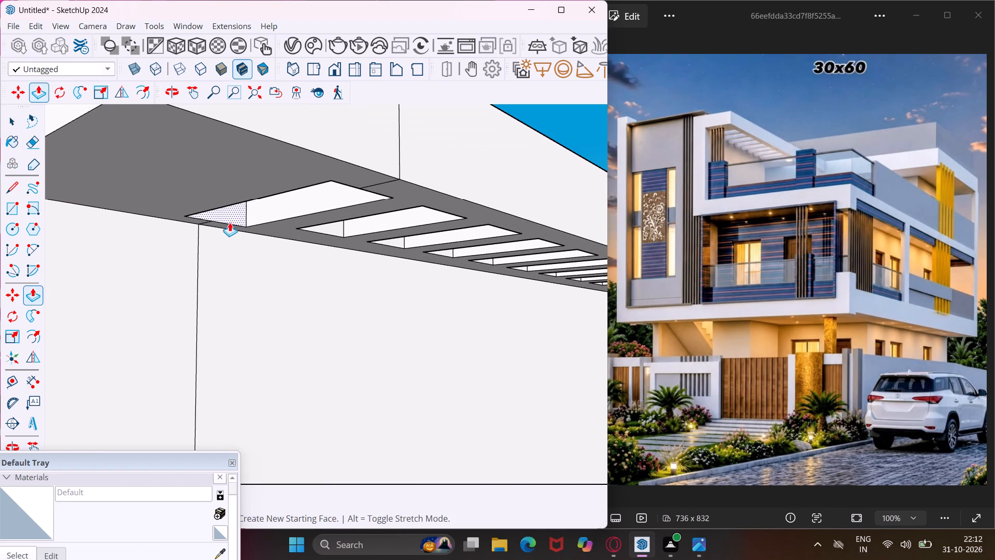
{"action": "left_click", "coordinate": [226, 226]}
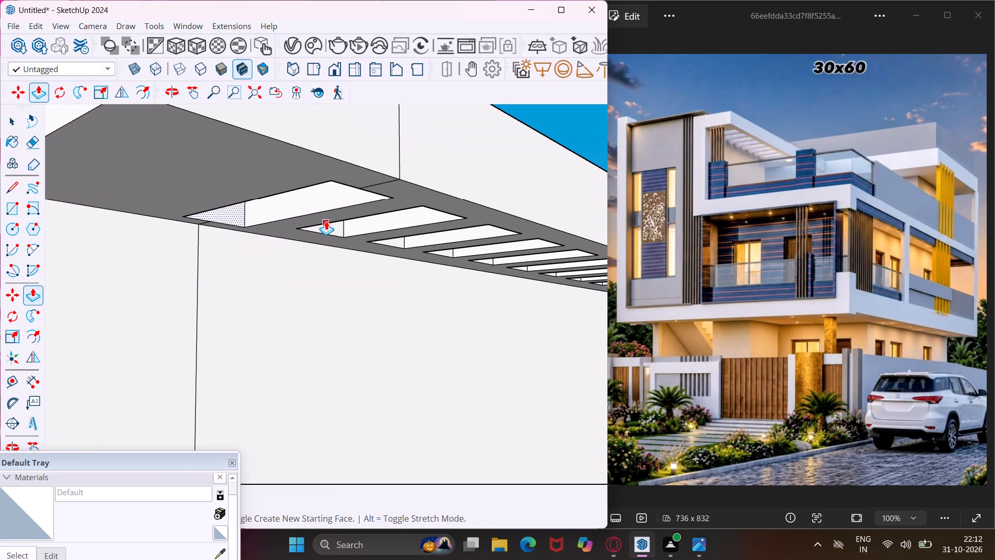
{"action": "key", "text": "Escape"}
Repeat the same Push/Pull offset toward the wall on the wall-side inner faces of the second to fifth openings.
{"action": "double_click", "coordinate": [337, 225]}
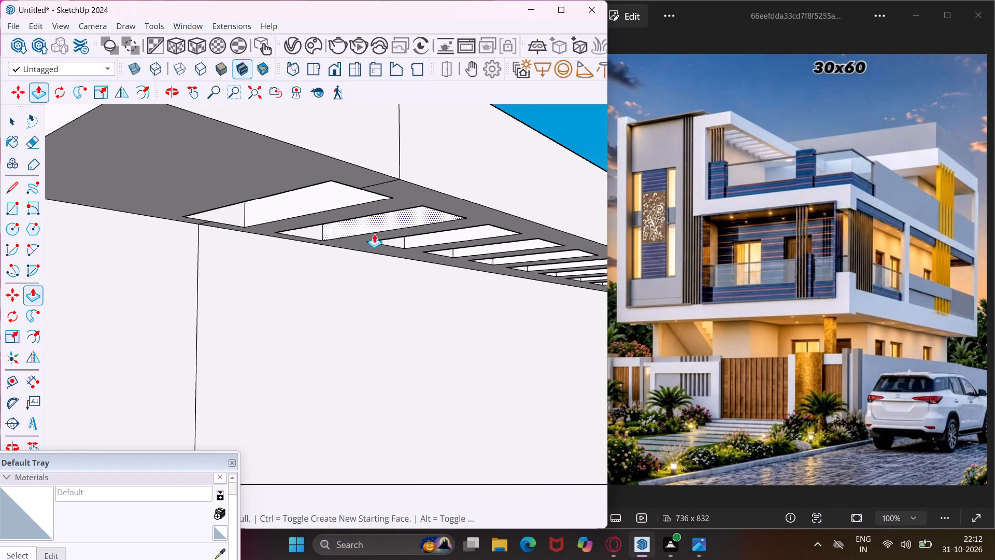
{"action": "scroll", "coordinate": [388, 235], "scroll_direction": "up", "scroll_amount": 7}
{"action": "double_click", "coordinate": [396, 244]}
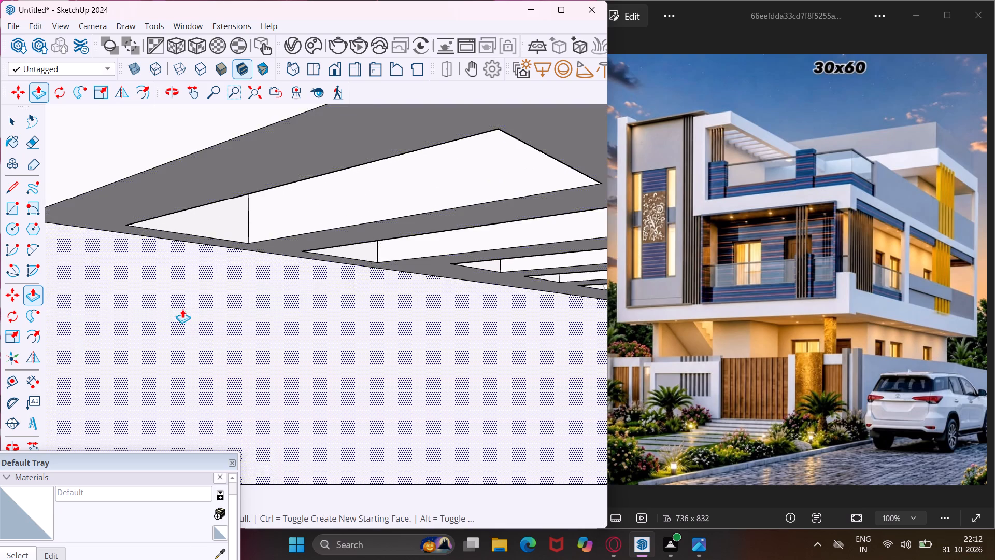
{"action": "scroll", "coordinate": [182, 309], "scroll_direction": "down", "scroll_amount": 5}
{"action": "middle_click_drag", "start_coordinate": [376, 263], "coordinate": [136, 221]}
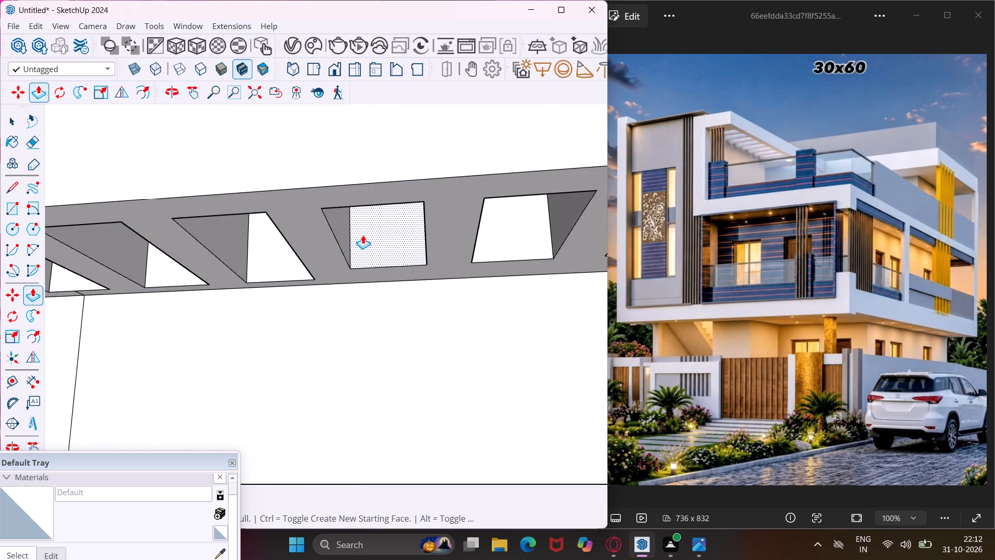
{"action": "scroll", "coordinate": [362, 235], "scroll_direction": "up", "scroll_amount": 4}
{"action": "double_click", "coordinate": [364, 240]}
{"action": "scroll", "coordinate": [310, 288], "scroll_direction": "down", "scroll_amount": 5}
{"action": "scroll", "coordinate": [365, 288], "scroll_direction": "down", "scroll_amount": 2}
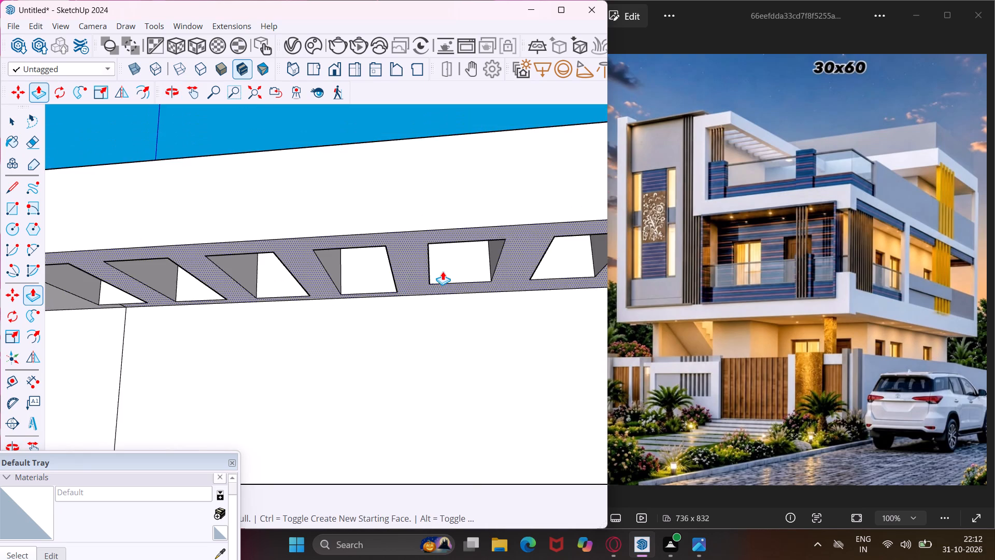
{"action": "double_click", "coordinate": [445, 270]}
Push/Pull the sixth opening's wall-side inner face toward the wall, undoing the first attempt and redoing it.
{"action": "double_click", "coordinate": [551, 263]}
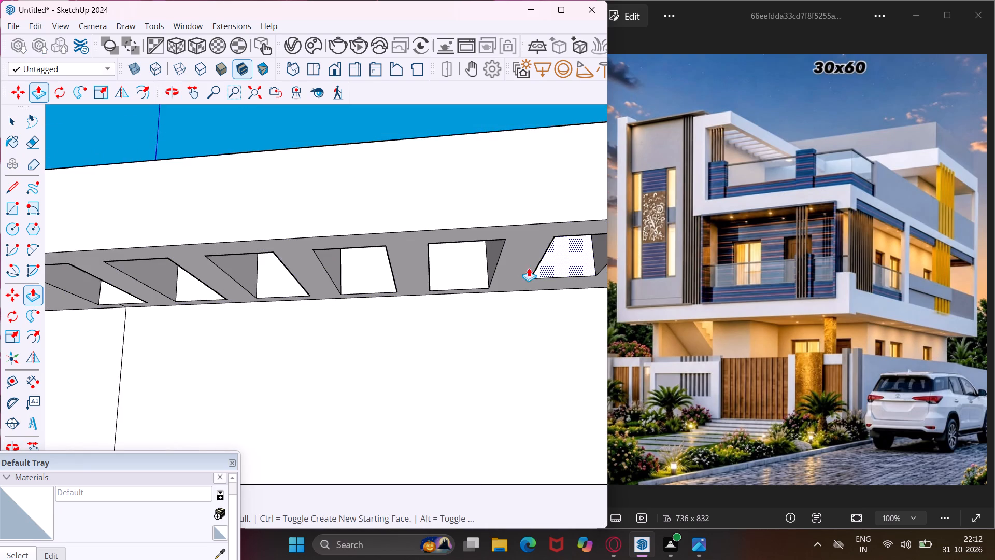
{"action": "key", "text": "ctrl+z"}
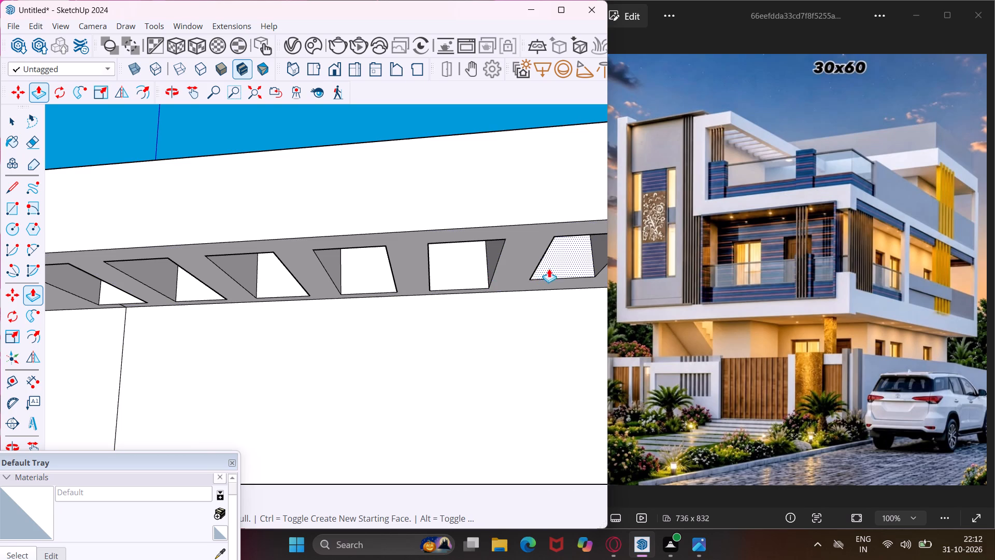
{"action": "left_click", "coordinate": [553, 266]}
{"action": "left_click", "coordinate": [475, 277]}
Widen the seventh, eighth and ninth openings toward the wall by repeating the Push/Pull on their wall-side inner faces.
{"action": "scroll", "coordinate": [302, 292], "scroll_direction": "down", "scroll_amount": 6}
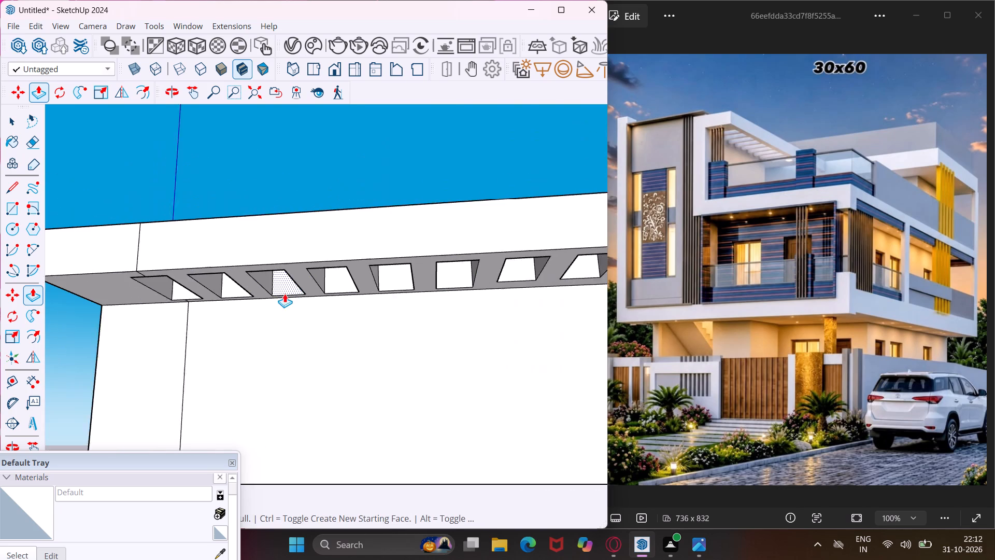
{"action": "scroll", "coordinate": [493, 277], "scroll_direction": "up", "scroll_amount": 7}
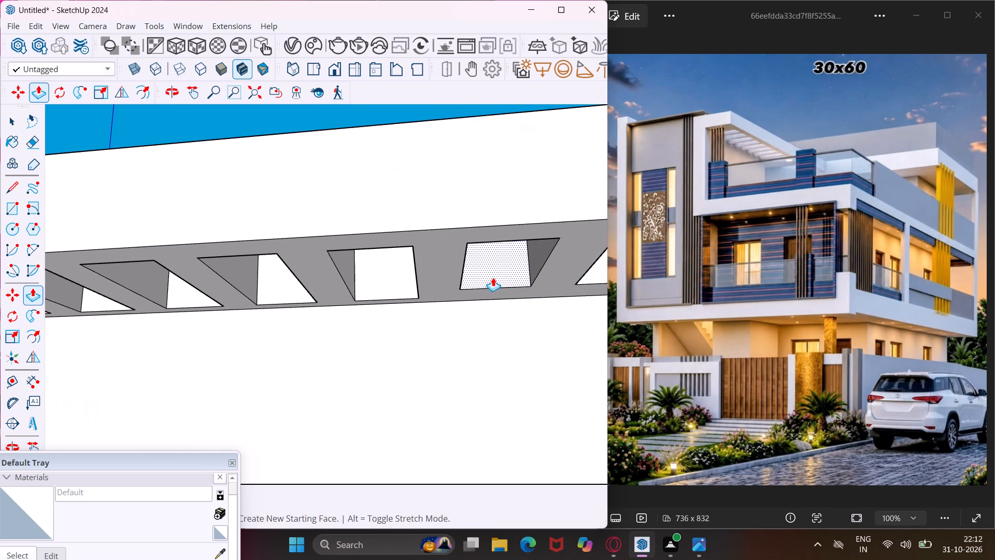
{"action": "double_click", "coordinate": [493, 277]}
{"action": "scroll", "coordinate": [295, 311], "scroll_direction": "down", "scroll_amount": 10}
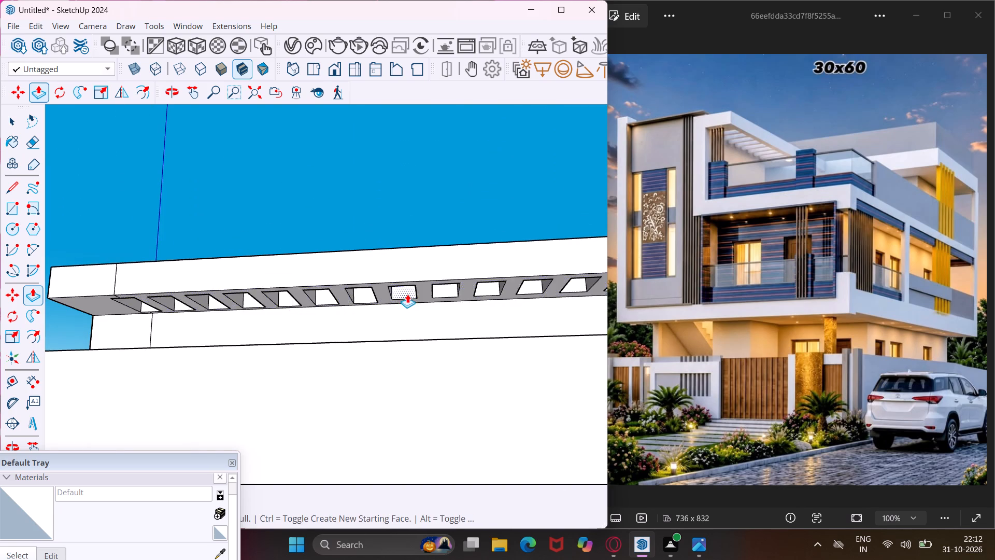
{"action": "scroll", "coordinate": [407, 291], "scroll_direction": "up", "scroll_amount": 8}
{"action": "double_click", "coordinate": [407, 290]}
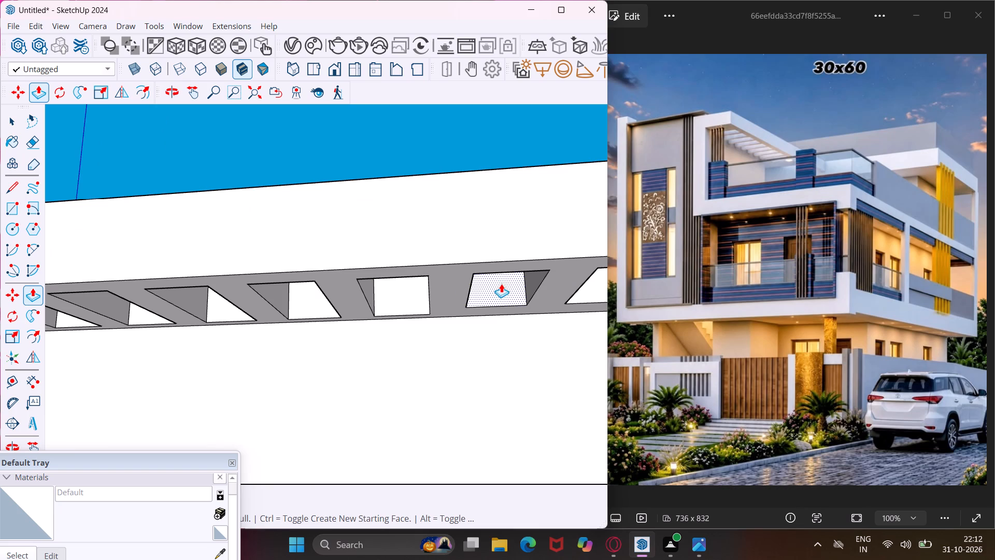
{"action": "double_click", "coordinate": [501, 284]}
Repeat the same Push/Pull offset toward the wall on the wall-side inner faces of the next three beam openings.
{"action": "scroll", "coordinate": [290, 286], "scroll_direction": "down", "scroll_amount": 8}
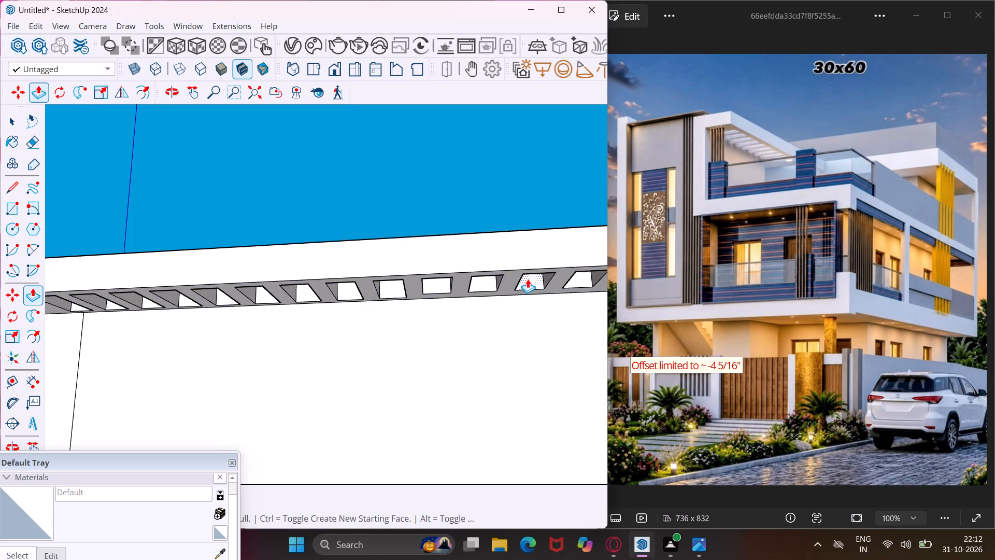
{"action": "scroll", "coordinate": [538, 284], "scroll_direction": "up", "scroll_amount": 4}
{"action": "double_click", "coordinate": [538, 284]}
{"action": "double_click", "coordinate": [467, 284]}
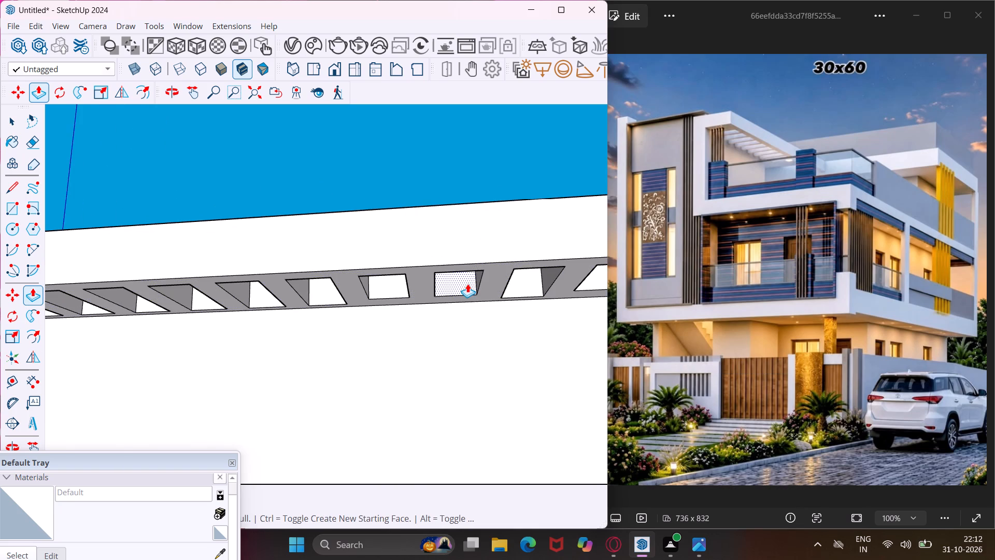
{"action": "double_click", "coordinate": [391, 284]}
{"action": "scroll", "coordinate": [276, 312], "scroll_direction": "down", "scroll_amount": 4}
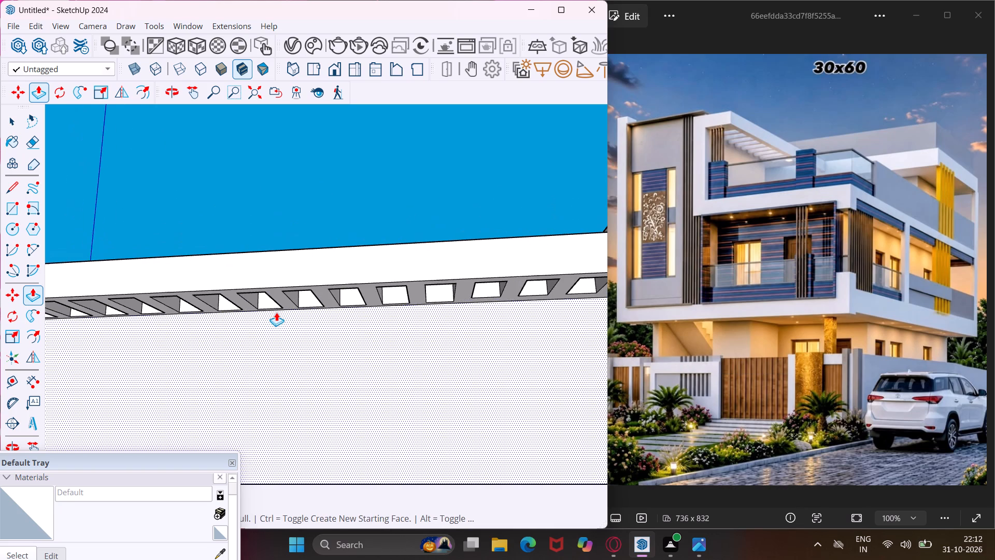
Repeat the Push/Pull on the wall-side inner faces of four more beam openings, undo the last offset and leave the tool.
{"action": "scroll", "coordinate": [578, 286], "scroll_direction": "up", "scroll_amount": 7}
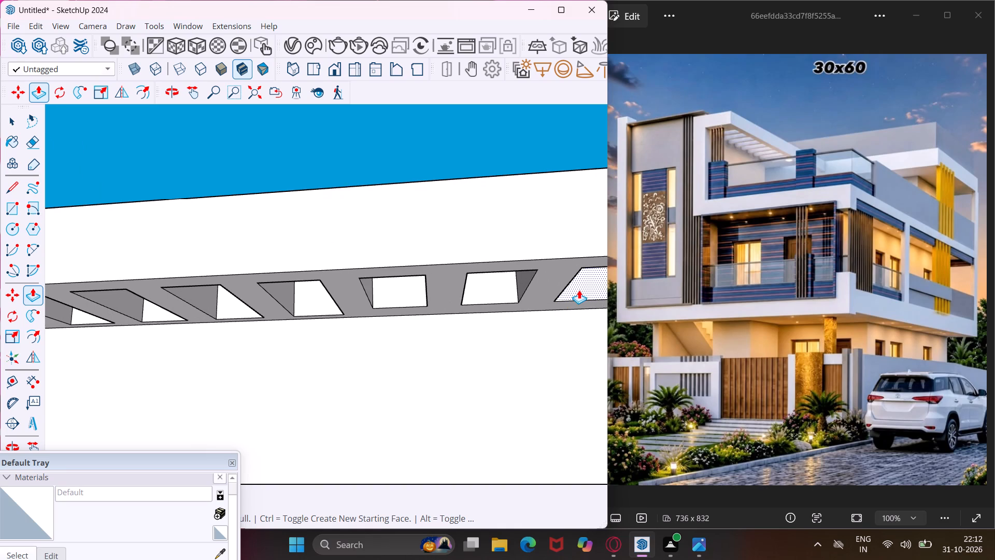
{"action": "double_click", "coordinate": [579, 290]}
{"action": "double_click", "coordinate": [510, 287]}
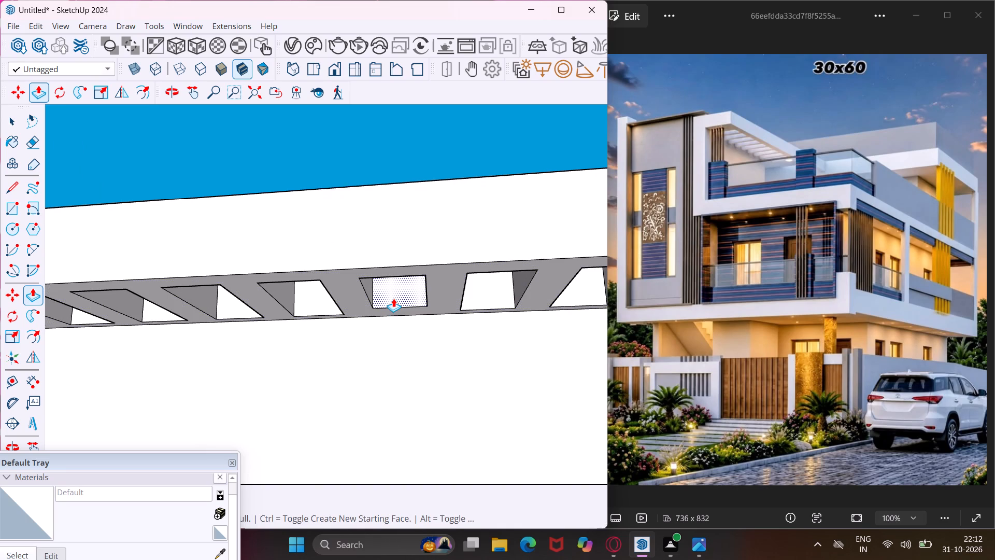
{"action": "double_click", "coordinate": [393, 298]}
{"action": "double_click", "coordinate": [316, 305]}
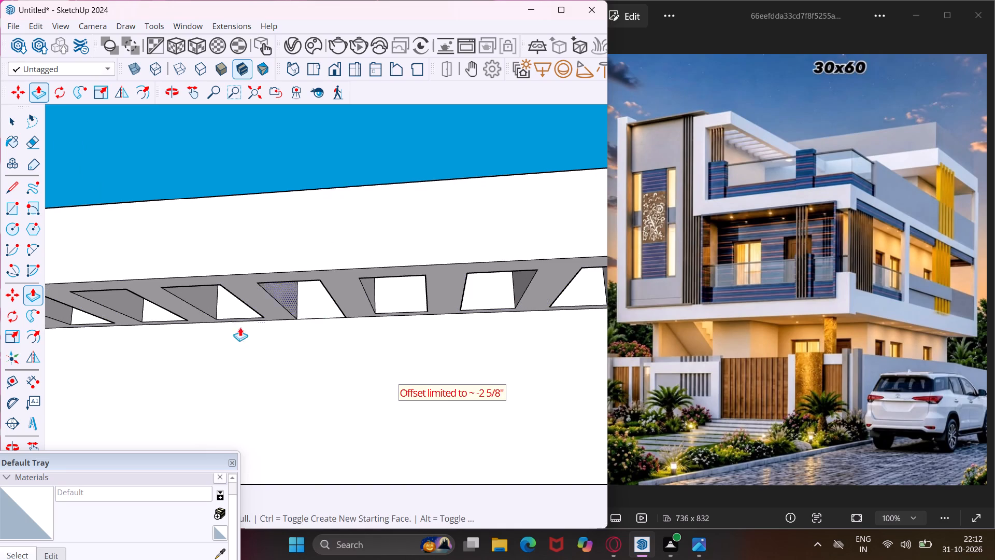
{"action": "middle_click_drag", "start_coordinate": [235, 304], "coordinate": [352, 282]}
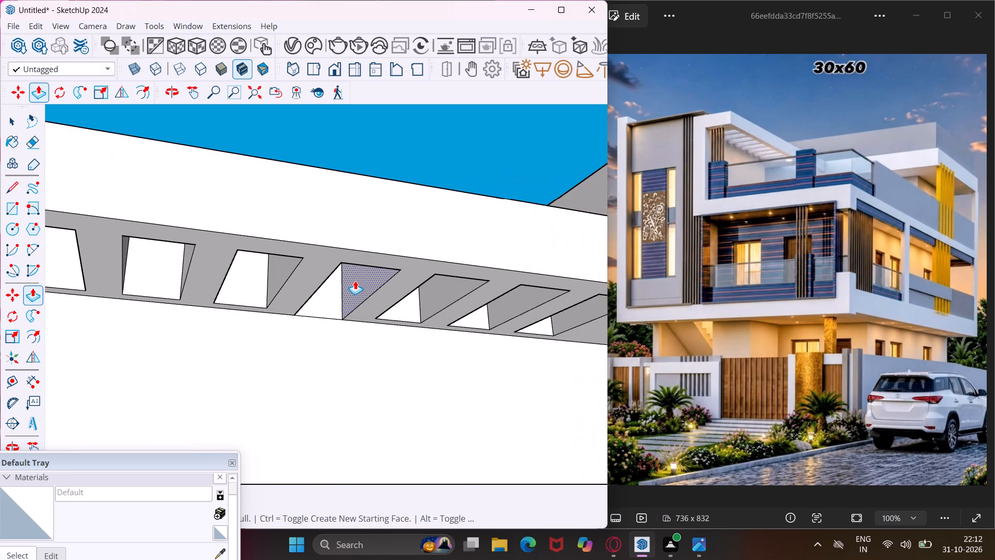
{"action": "key", "text": "ctrl+z"}
{"action": "scroll", "coordinate": [212, 305], "scroll_direction": "down", "scroll_amount": 5}
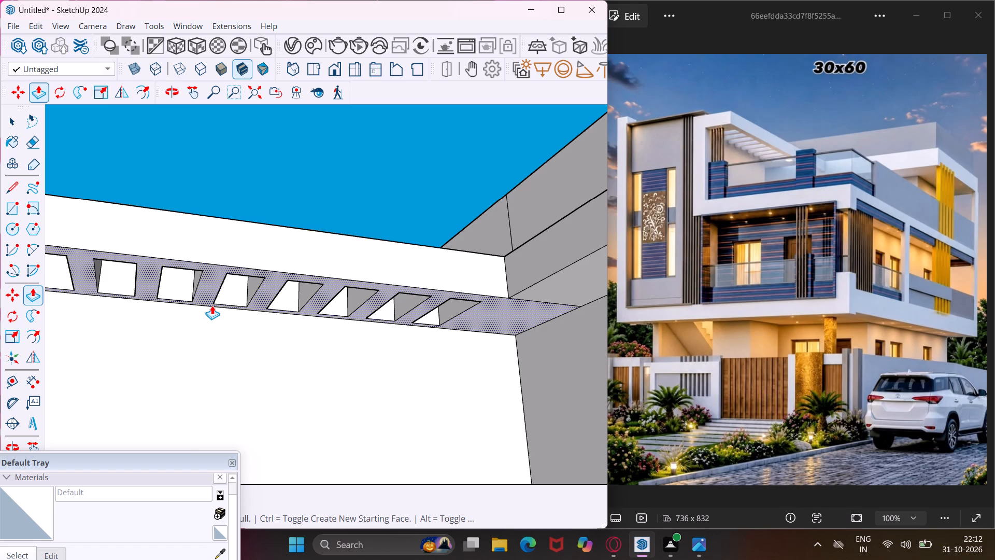
{"action": "key", "text": "Escape"}
{"action": "key", "text": "space"}
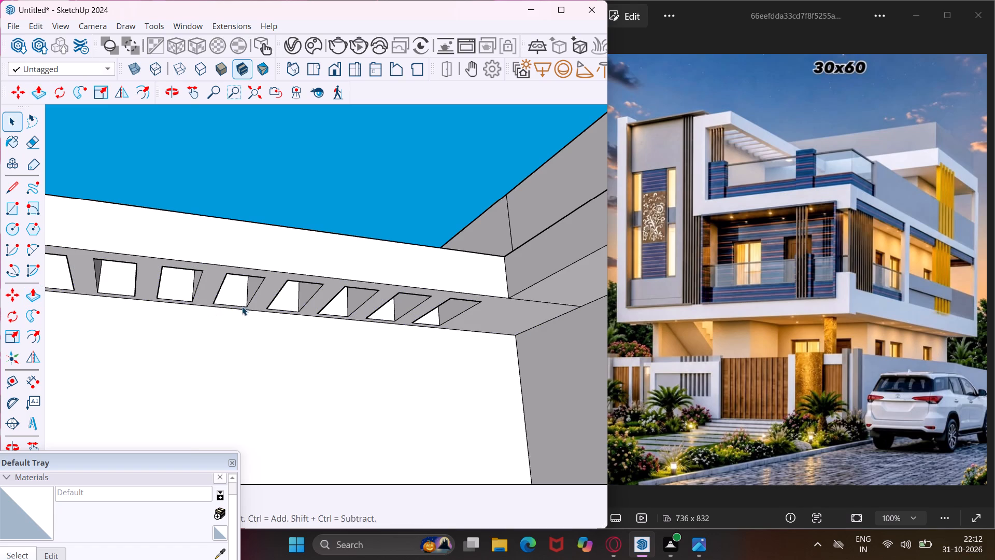
Examine the whole house from above, below and the front, including the roof beam and the front tower's window panels.
{"action": "scroll", "coordinate": [273, 307], "scroll_direction": "down", "scroll_amount": 4}
{"action": "middle_click_drag", "start_coordinate": [273, 307], "coordinate": [476, 414]}
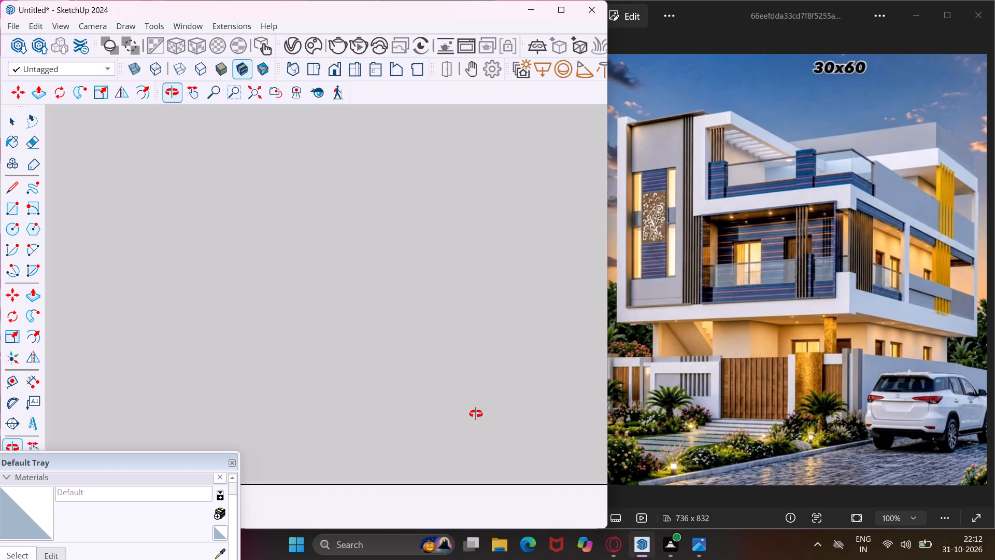
{"action": "middle_click_drag", "start_coordinate": [476, 414], "coordinate": [499, 427]}
{"action": "scroll", "coordinate": [446, 385], "scroll_direction": "down", "scroll_amount": 7}
{"action": "scroll", "coordinate": [444, 384], "scroll_direction": "down", "scroll_amount": 15}
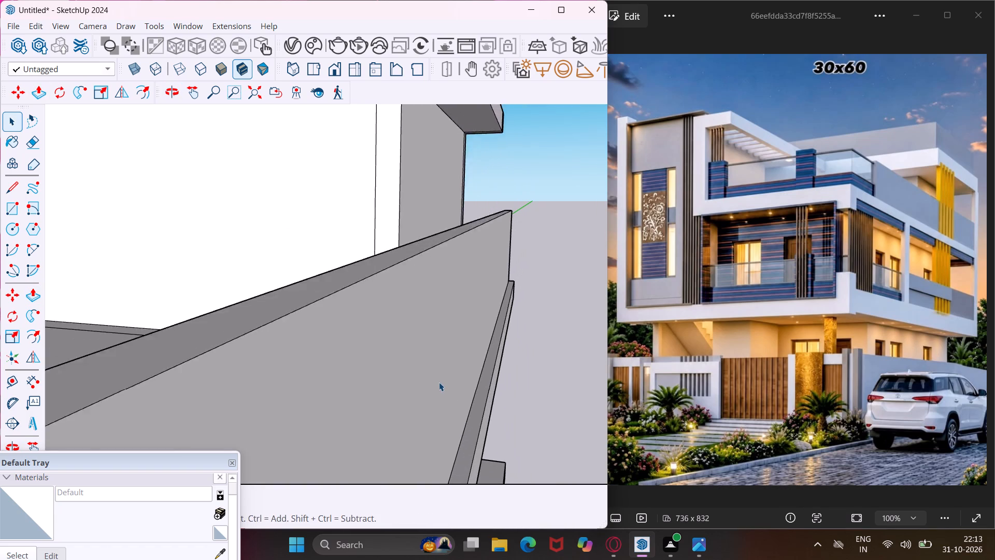
{"action": "scroll", "coordinate": [439, 382], "scroll_direction": "down", "scroll_amount": 17}
{"action": "scroll", "coordinate": [433, 369], "scroll_direction": "down", "scroll_amount": 4}
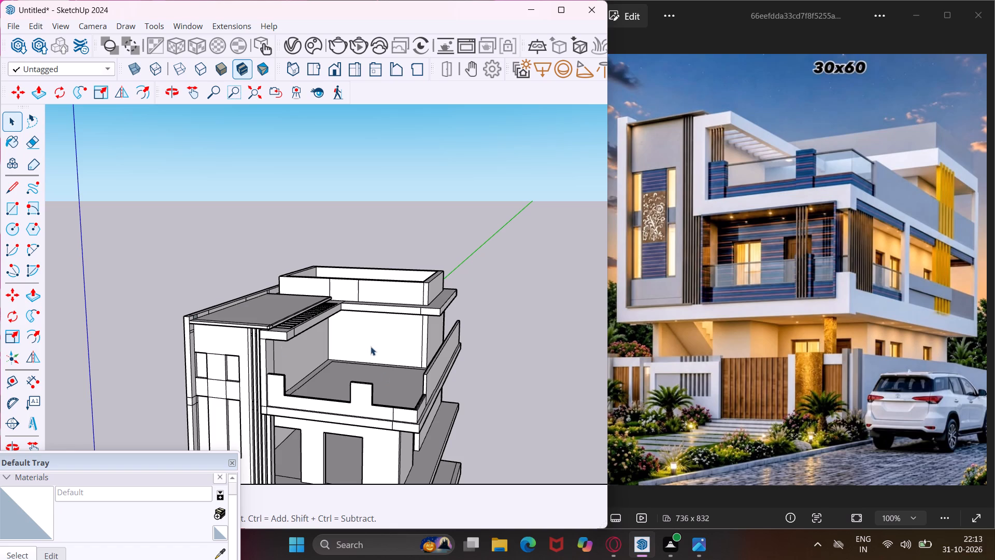
{"action": "scroll", "coordinate": [271, 342], "scroll_direction": "down", "scroll_amount": 1}
{"action": "scroll", "coordinate": [271, 342], "scroll_direction": "up", "scroll_amount": 9}
{"action": "middle_click_drag", "start_coordinate": [271, 342], "coordinate": [373, 280]}
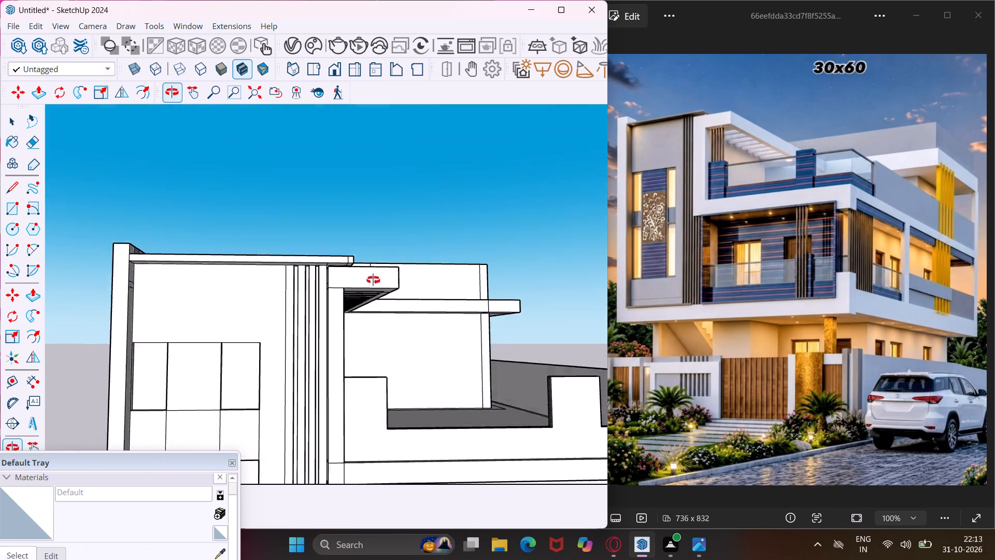
{"action": "middle_click_drag", "start_coordinate": [373, 280], "coordinate": [438, 226]}
{"action": "scroll", "coordinate": [387, 235], "scroll_direction": "down", "scroll_amount": 11}
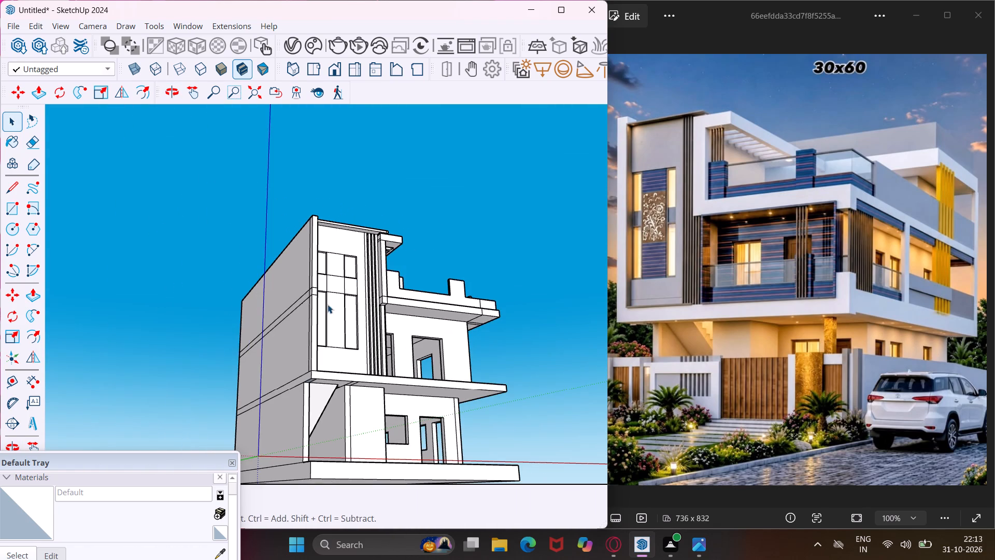
{"action": "middle_click_drag", "start_coordinate": [328, 304], "coordinate": [262, 422]}
{"action": "scroll", "coordinate": [344, 430], "scroll_direction": "up", "scroll_amount": 3}
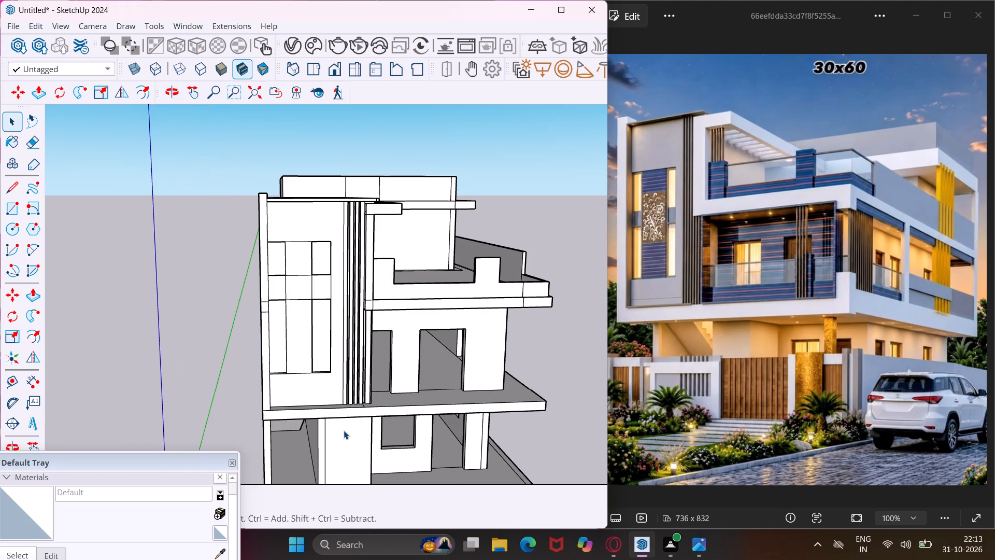
{"action": "scroll", "coordinate": [362, 383], "scroll_direction": "up", "scroll_amount": 3}
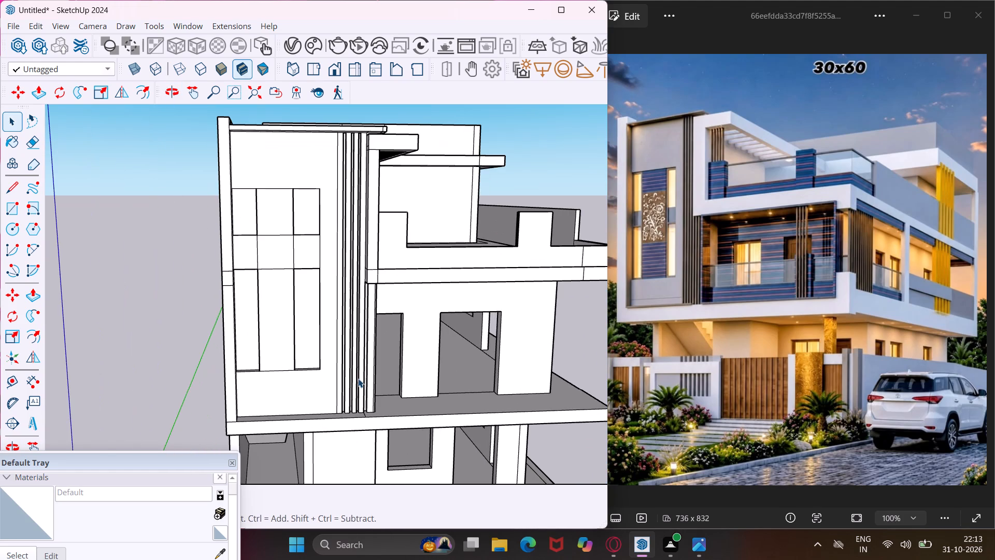
Search 3D Warehouse for "cnc jail".
{"action": "left_click", "coordinate": [174, 25]}
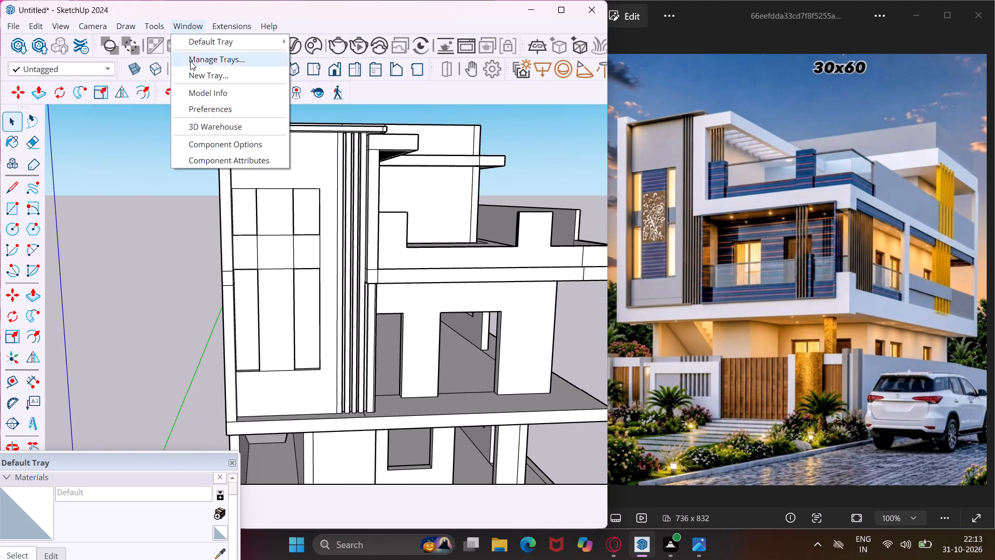
{"action": "left_click", "coordinate": [205, 123]}
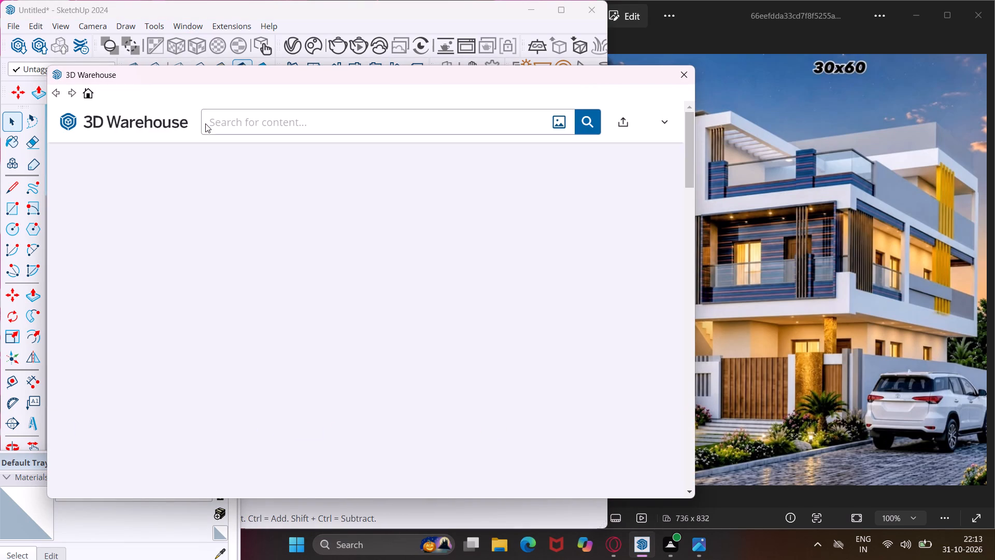
{"action": "left_click", "coordinate": [225, 130]}
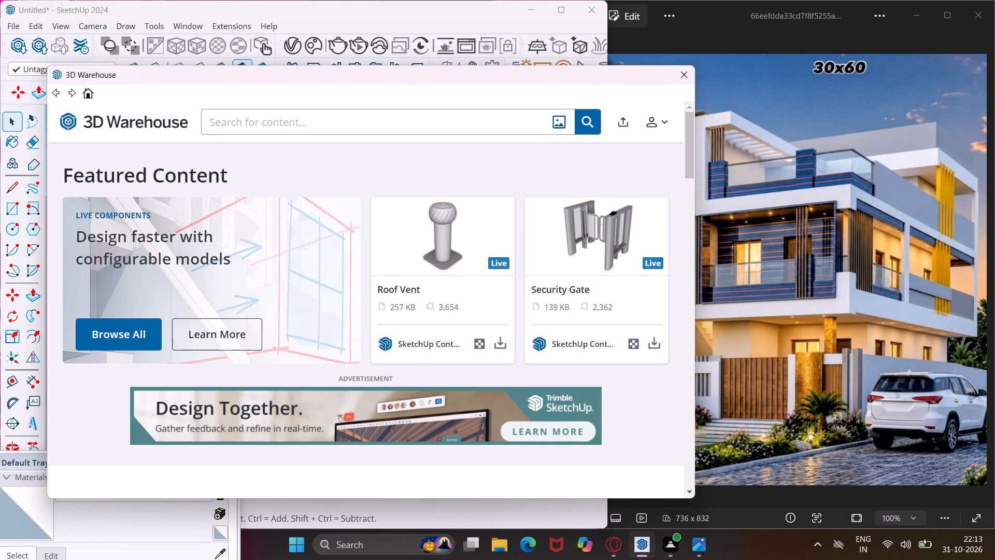
{"action": "left_click", "coordinate": [223, 124]}
{"action": "key", "text": "c"}
{"action": "key", "text": "n"}
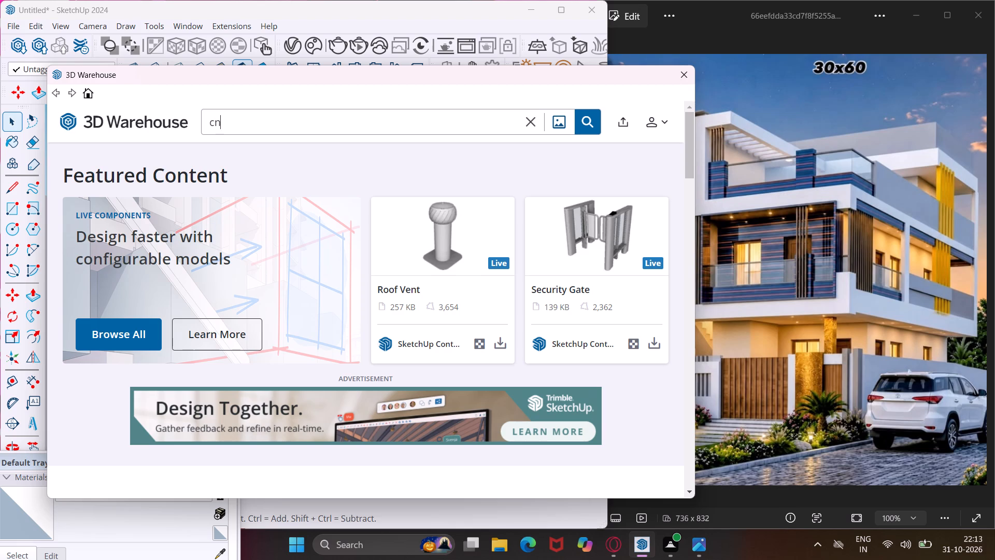
{"action": "key", "text": "c"}
{"action": "key", "text": "space"}
{"action": "type", "text": "j"}
{"action": "type", "text": "ail"}
{"action": "key", "text": "Return"}
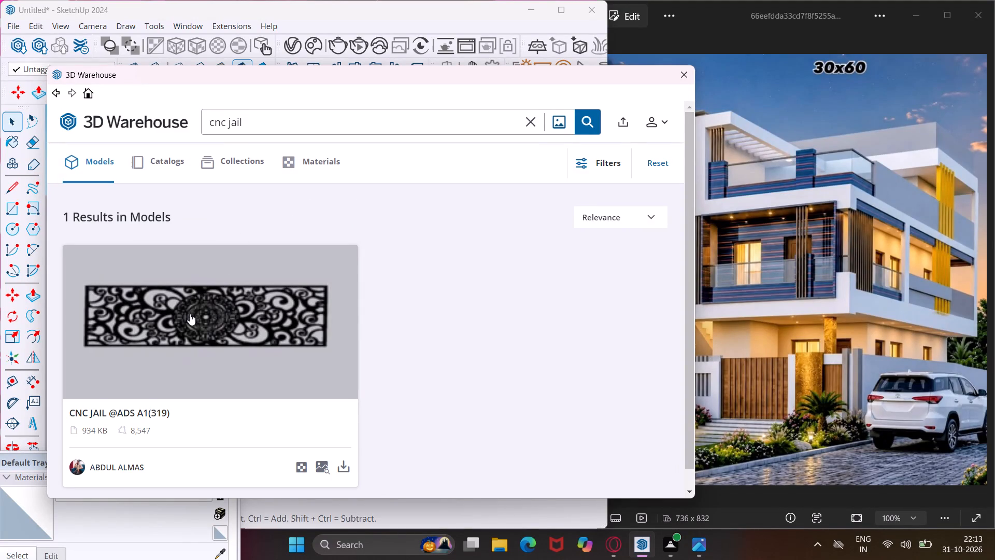
{"action": "scroll", "coordinate": [187, 315], "scroll_direction": "down", "scroll_amount": 1}
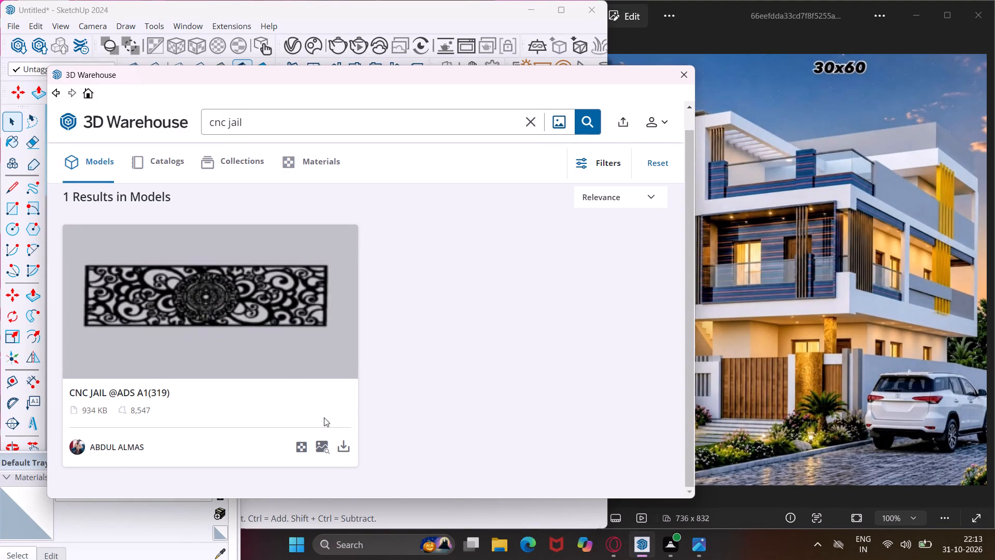
{"action": "left_click", "coordinate": [339, 449]}
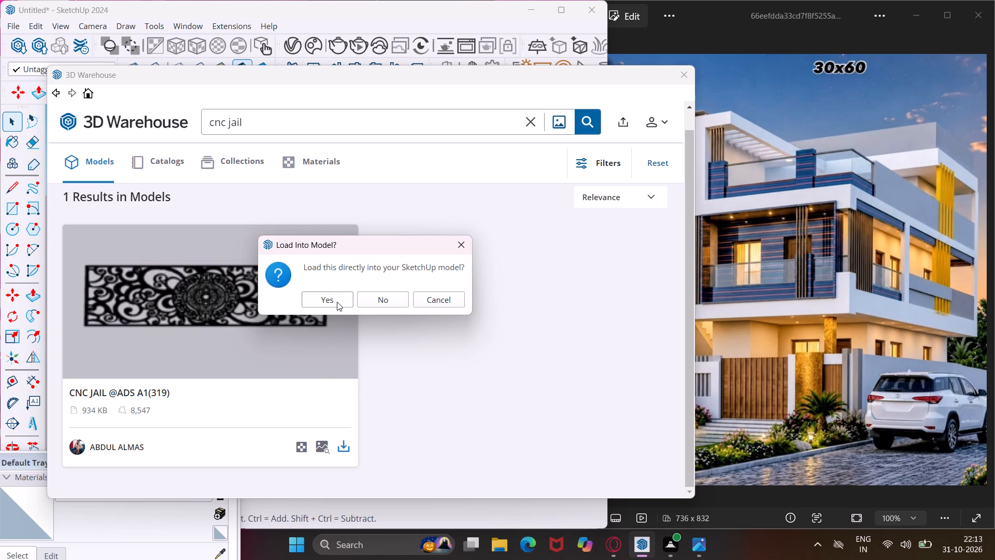
{"action": "left_click", "coordinate": [337, 302]}
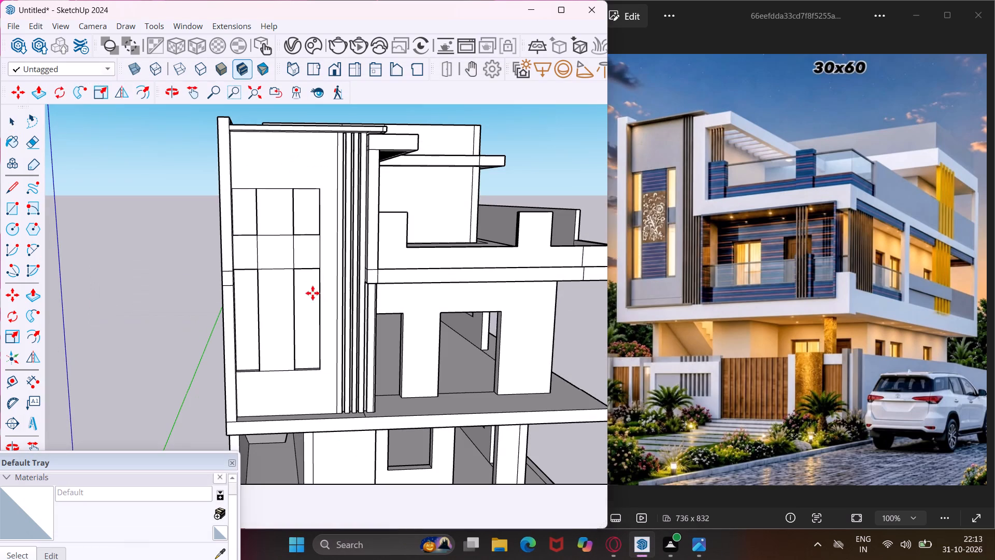
{"action": "scroll", "coordinate": [189, 269], "scroll_direction": "down", "scroll_amount": 8}
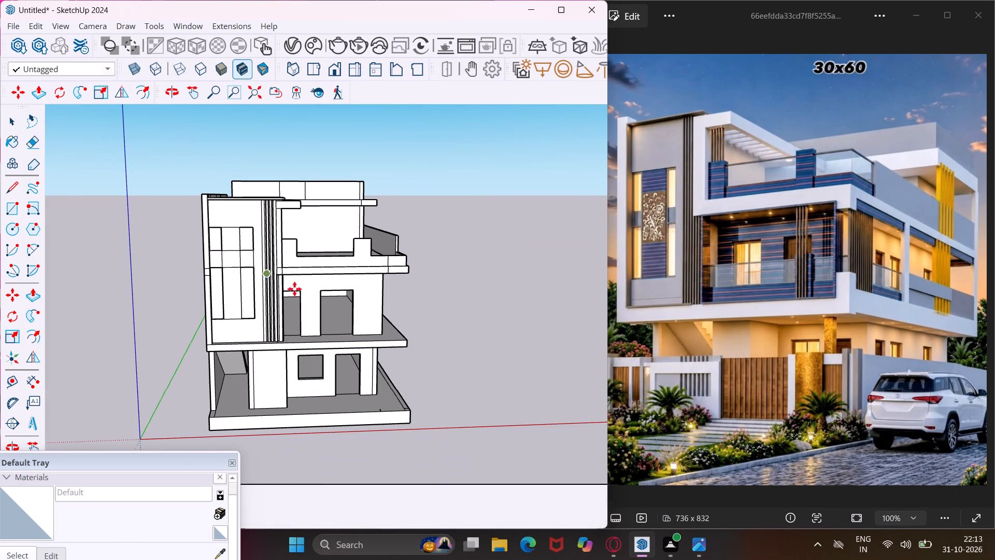
{"action": "scroll", "coordinate": [460, 398], "scroll_direction": "up", "scroll_amount": 7}
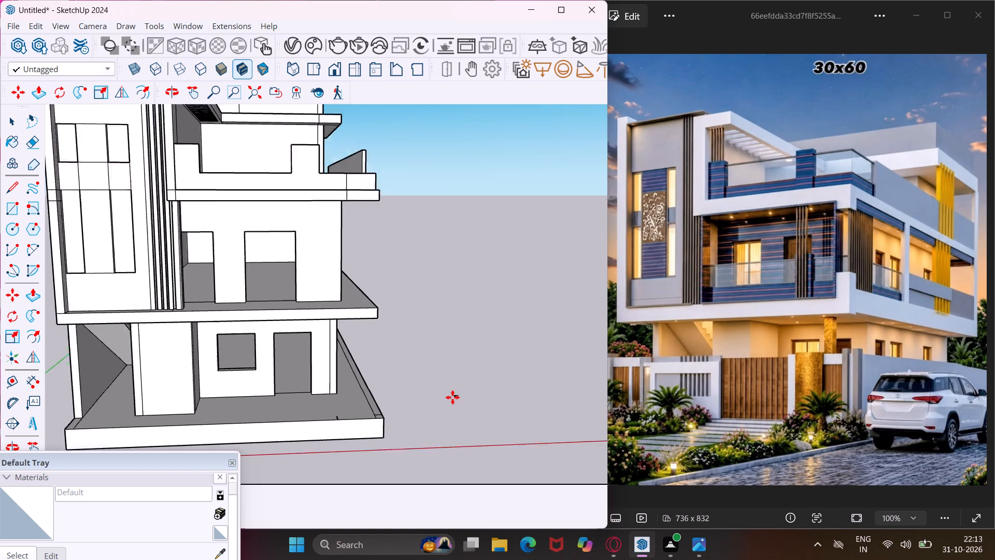
{"action": "left_click", "coordinate": [437, 410]}
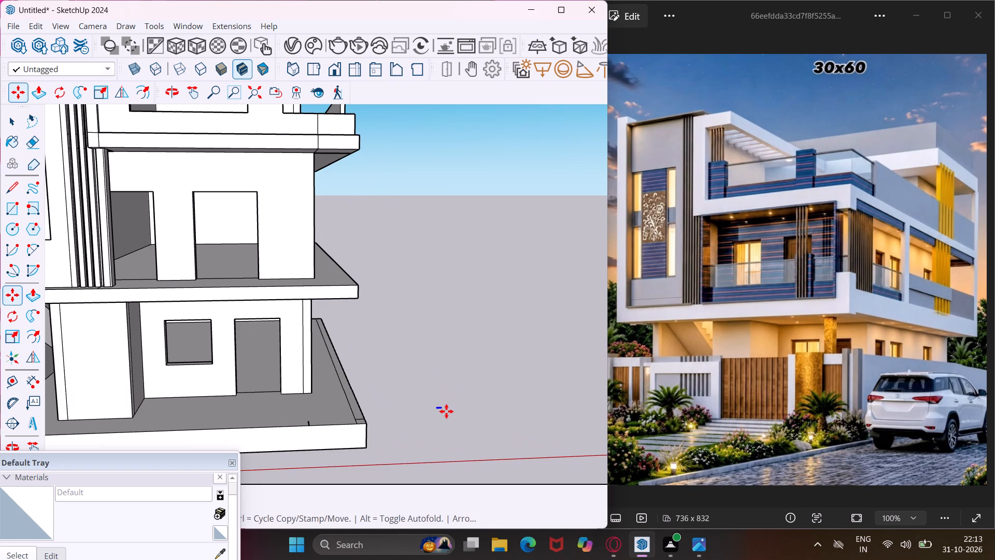
Scale up the imported CNC panel uniformly from one corner while it lies on the ground beside the house.
{"action": "scroll", "coordinate": [443, 408], "scroll_direction": "up", "scroll_amount": 6}
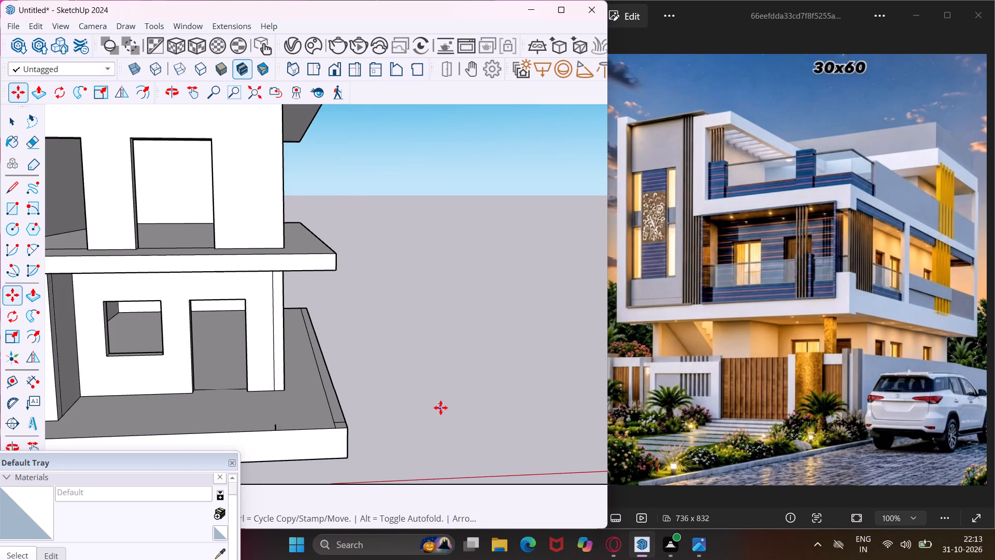
{"action": "scroll", "coordinate": [440, 408], "scroll_direction": "up", "scroll_amount": 13}
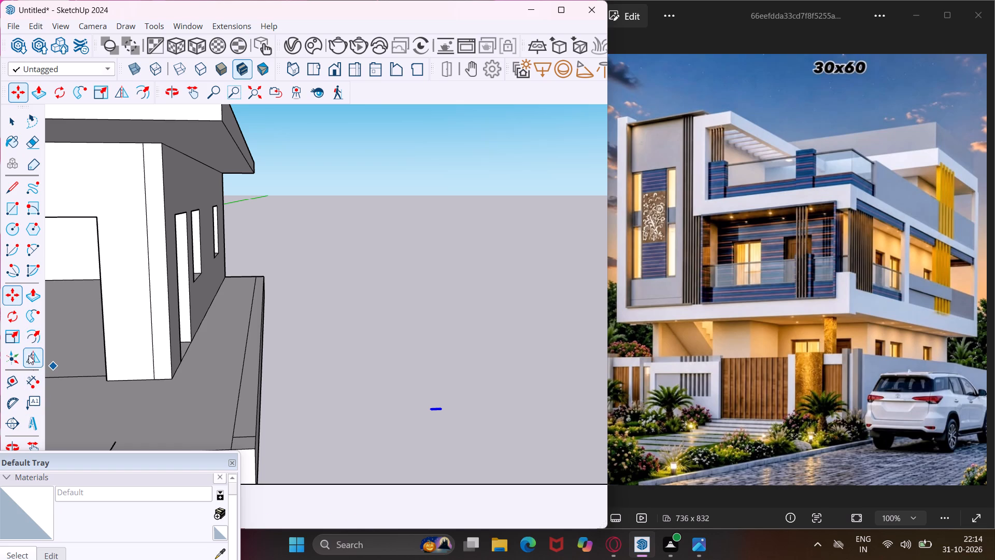
{"action": "left_click", "coordinate": [16, 340]}
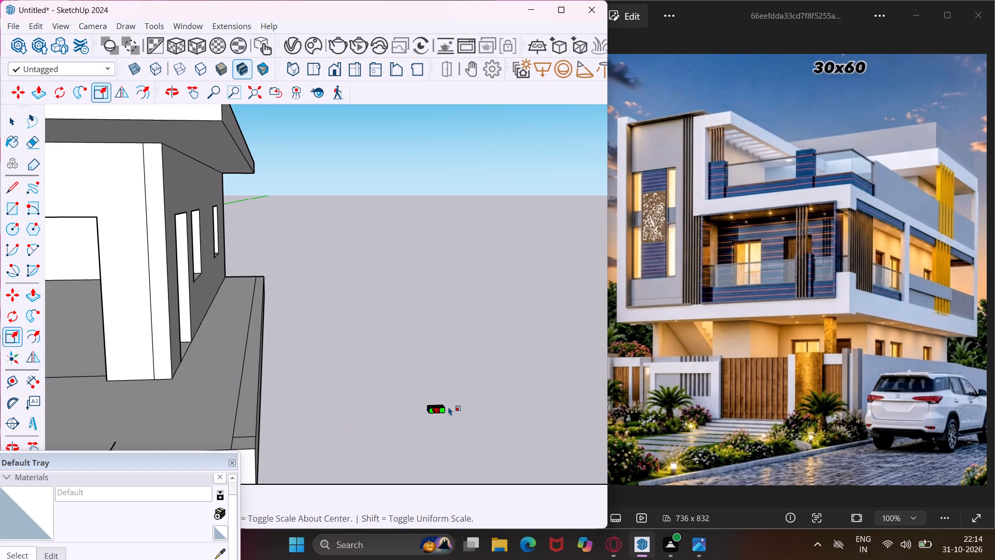
{"action": "scroll", "coordinate": [449, 407], "scroll_direction": "up", "scroll_amount": 19}
{"action": "scroll", "coordinate": [429, 422], "scroll_direction": "up", "scroll_amount": 3}
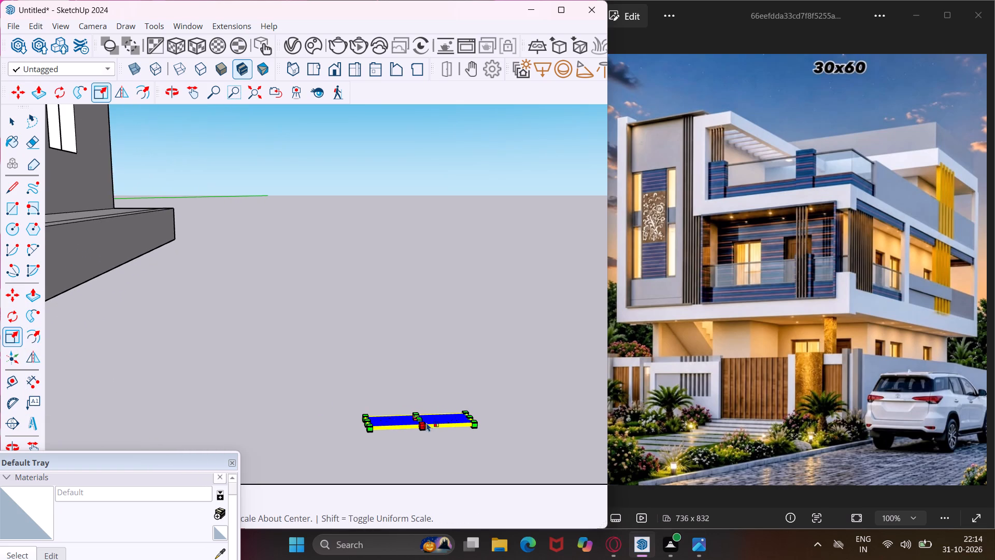
{"action": "middle_click_drag", "start_coordinate": [427, 423], "coordinate": [429, 465]}
{"action": "scroll", "coordinate": [371, 436], "scroll_direction": "up", "scroll_amount": 8}
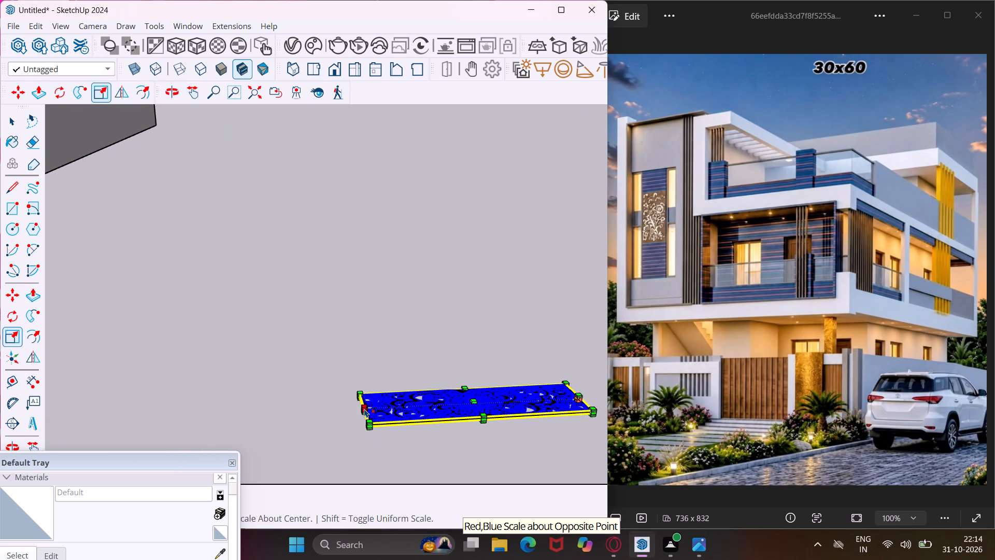
{"action": "scroll", "coordinate": [364, 409], "scroll_direction": "up", "scroll_amount": 8}
{"action": "left_click", "coordinate": [379, 442]}
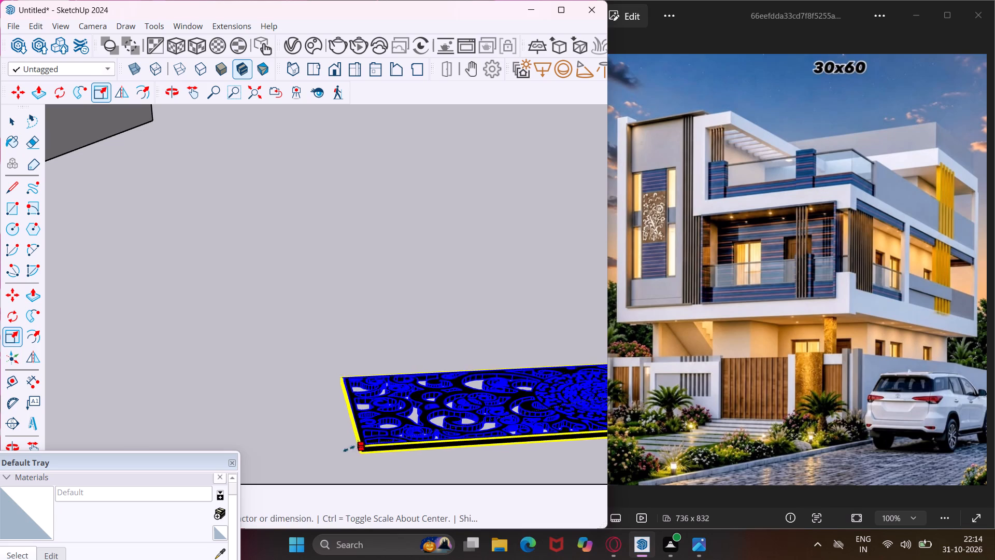
{"action": "scroll", "coordinate": [293, 437], "scroll_direction": "down", "scroll_amount": 7}
{"action": "scroll", "coordinate": [249, 409], "scroll_direction": "down", "scroll_amount": 20}
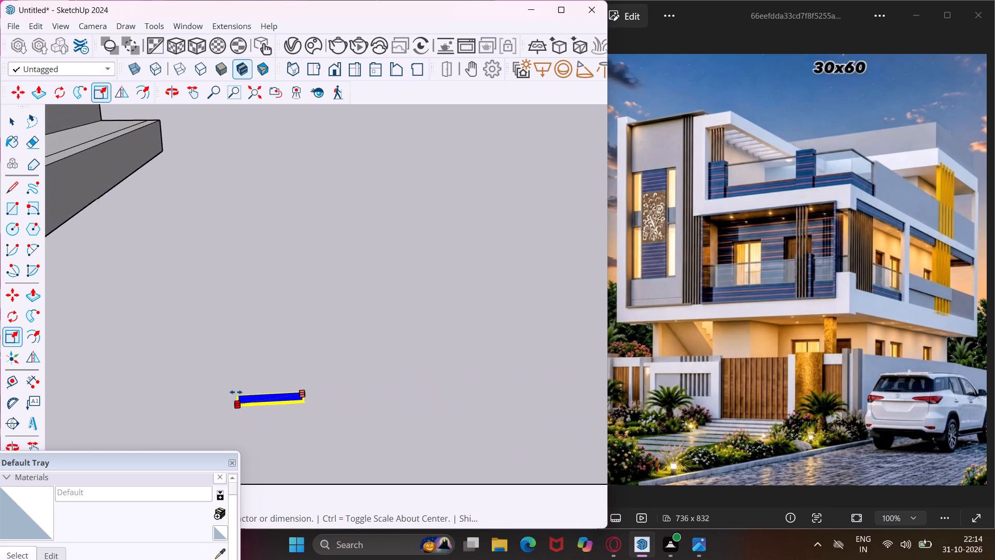
{"action": "scroll", "coordinate": [234, 390], "scroll_direction": "down", "scroll_amount": 9}
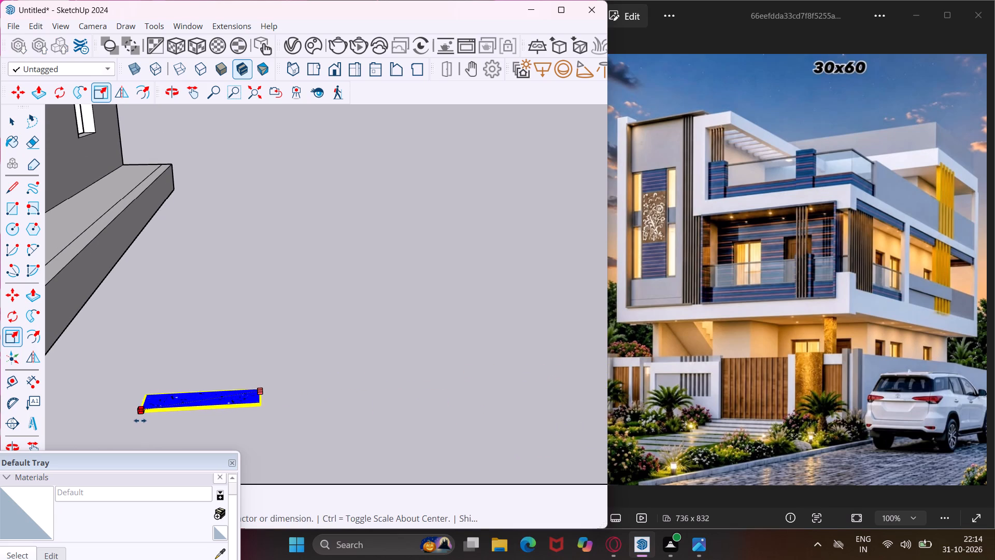
{"action": "left_click", "coordinate": [103, 429]}
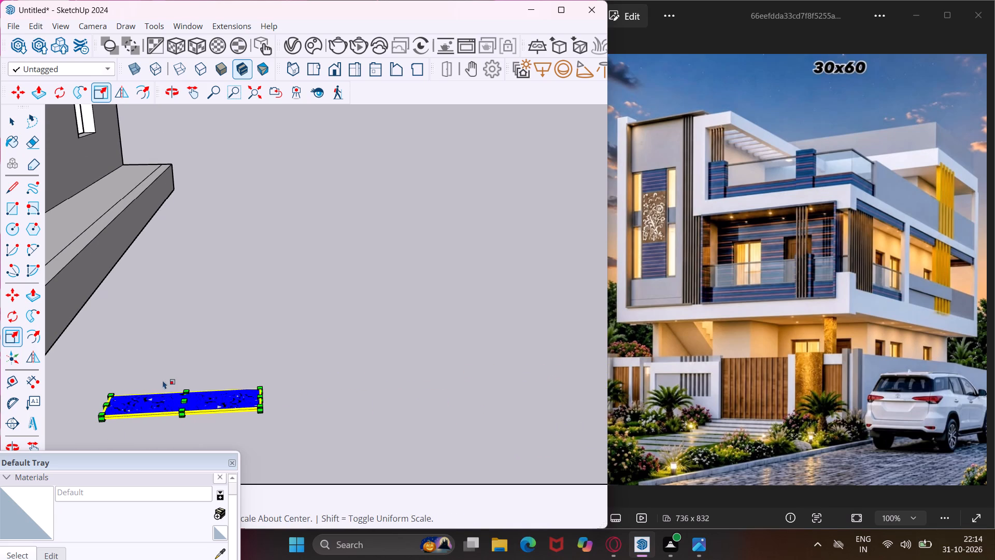
Rotate the flat CNC panel about the red axis so it stands upright on its long edge, facing the front.
{"action": "middle_click_drag", "start_coordinate": [167, 375], "coordinate": [223, 337]}
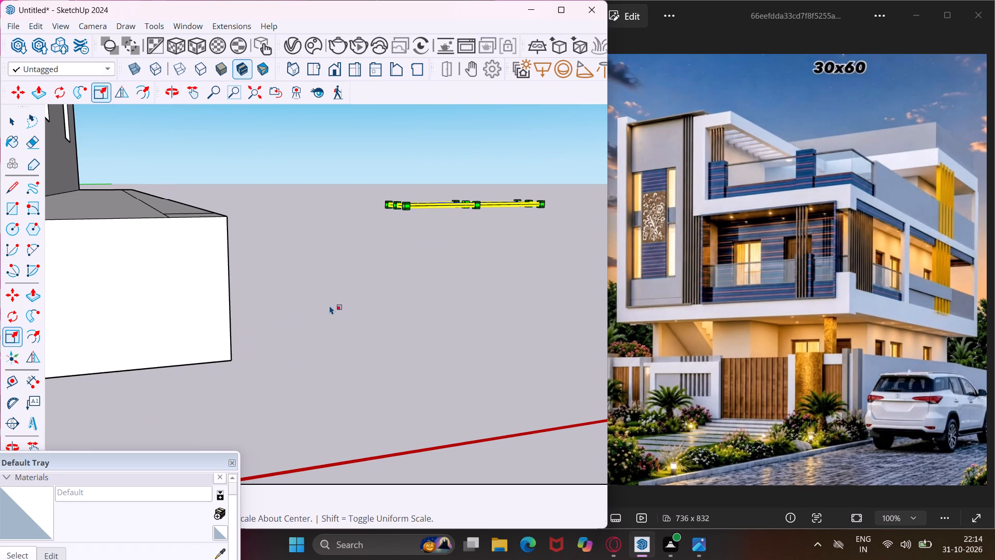
{"action": "middle_click_drag", "start_coordinate": [330, 305], "coordinate": [328, 320]}
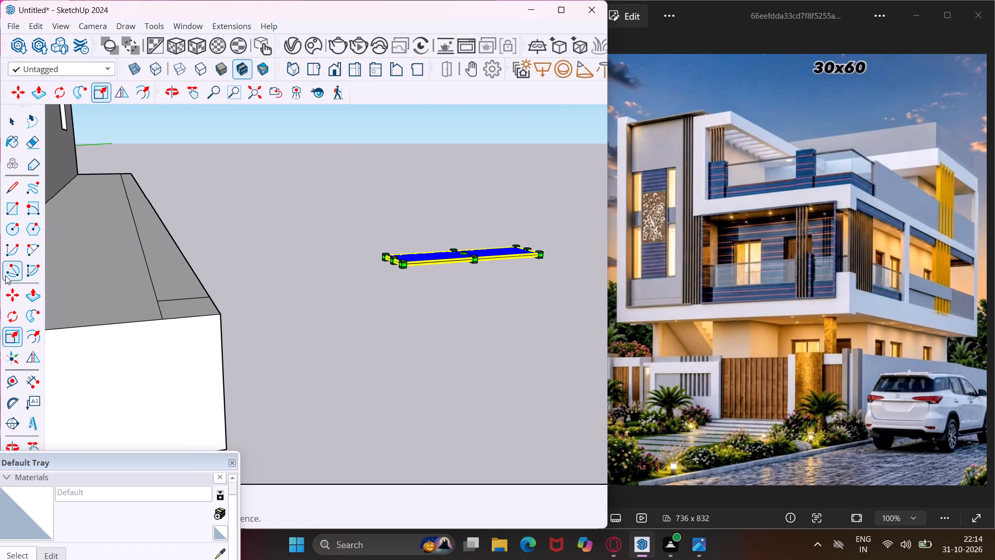
{"action": "left_click", "coordinate": [16, 317]}
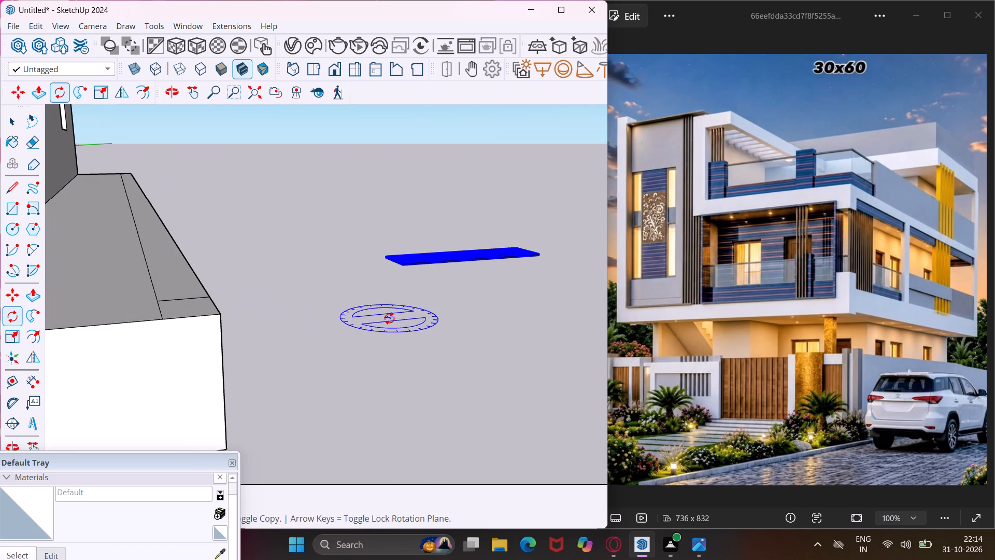
{"action": "middle_click_drag", "start_coordinate": [390, 320], "coordinate": [379, 311]}
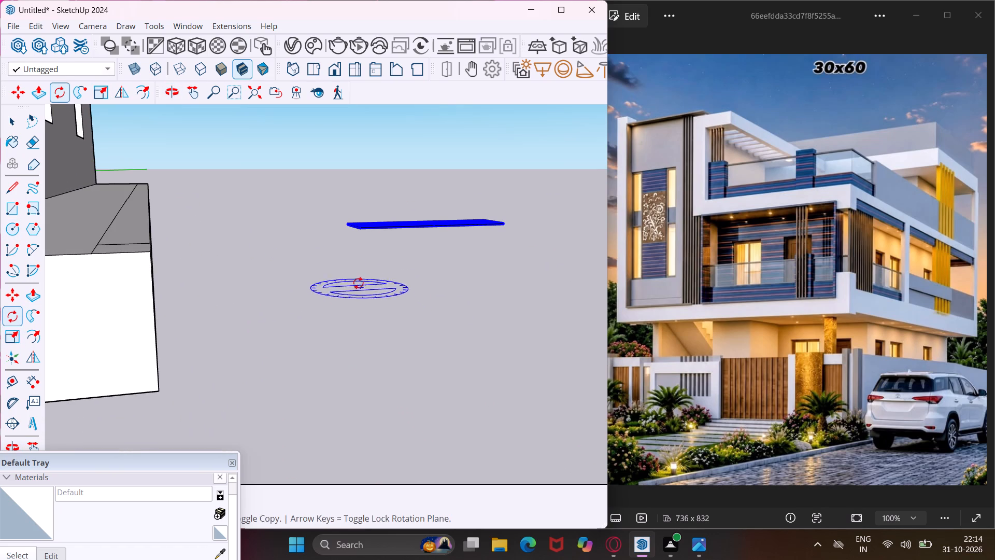
{"action": "key", "text": "Down"}
{"action": "key", "text": "Down"}
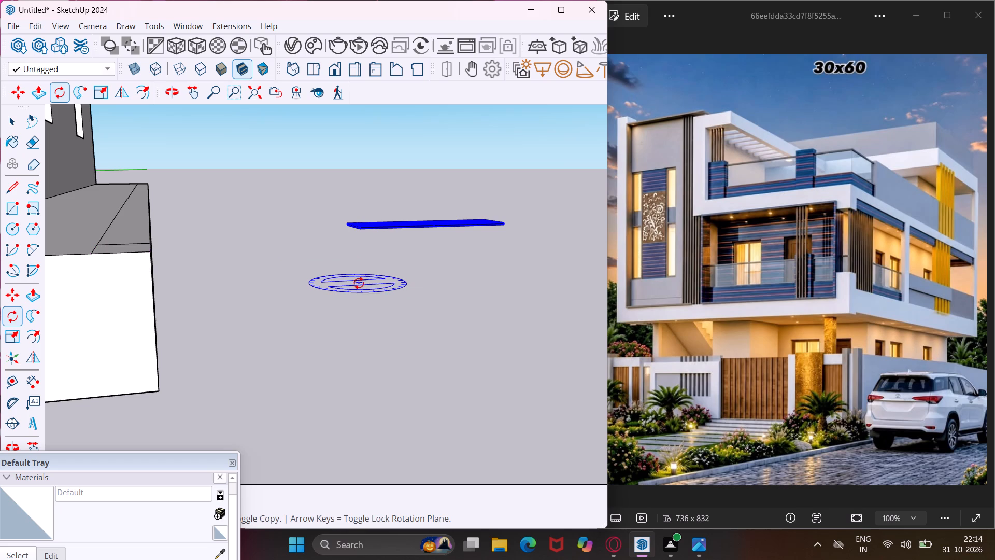
{"action": "key", "text": "Up"}
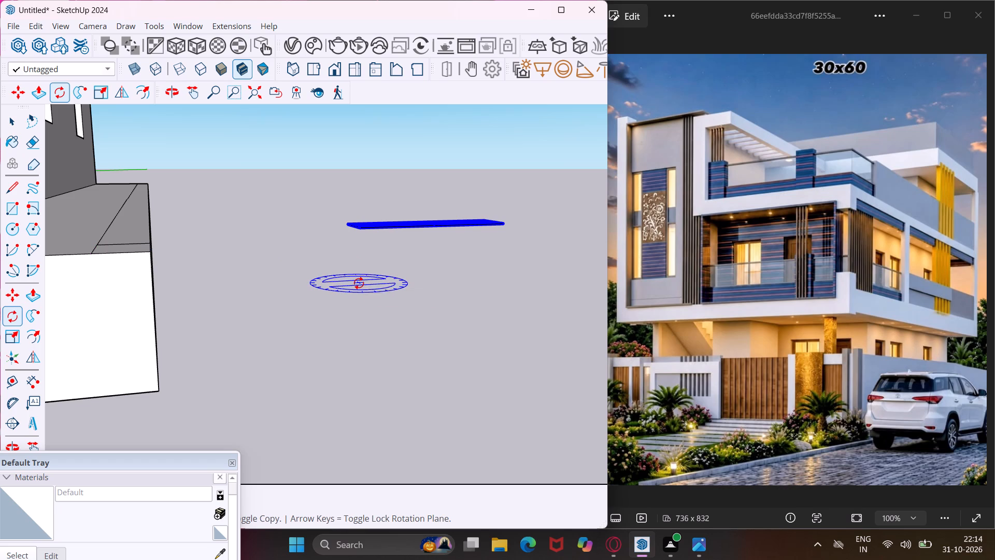
{"action": "key", "text": "Right"}
{"action": "left_click", "coordinate": [359, 283]}
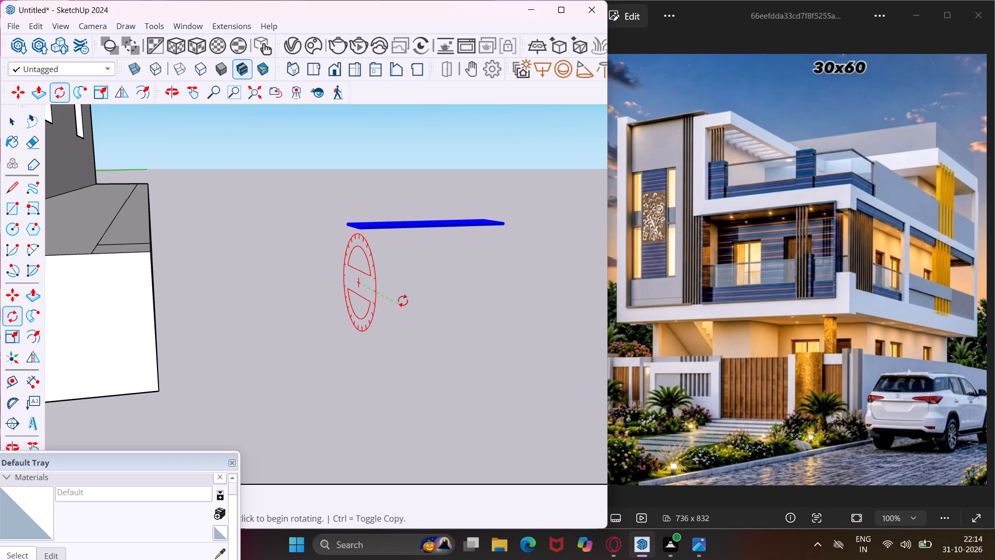
{"action": "left_click", "coordinate": [403, 301]}
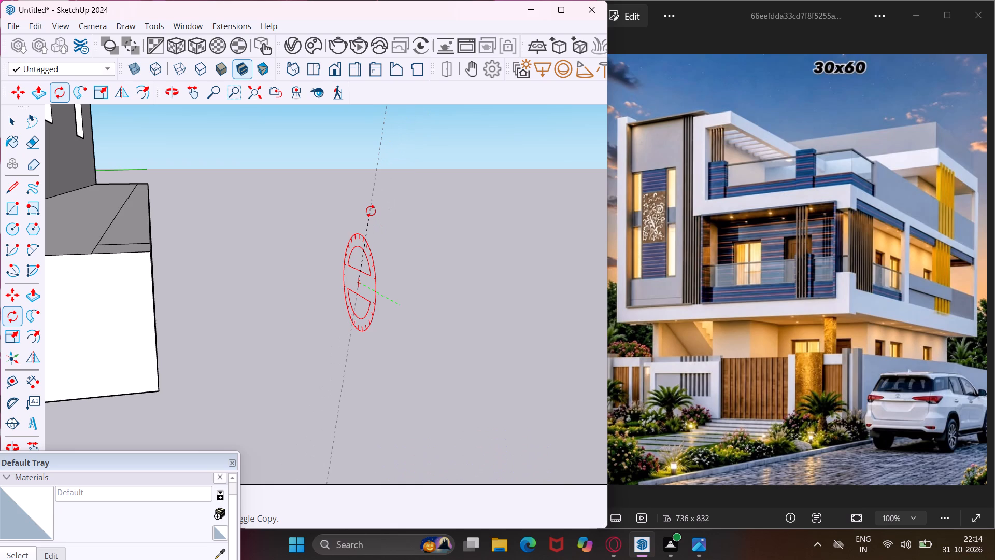
{"action": "scroll", "coordinate": [371, 211], "scroll_direction": "down", "scroll_amount": 4}
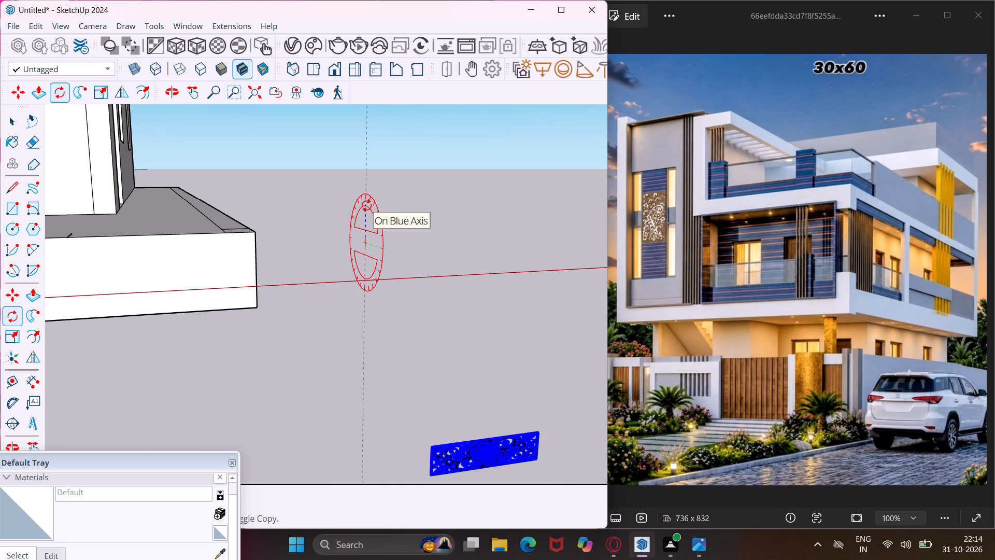
{"action": "left_click", "coordinate": [366, 205]}
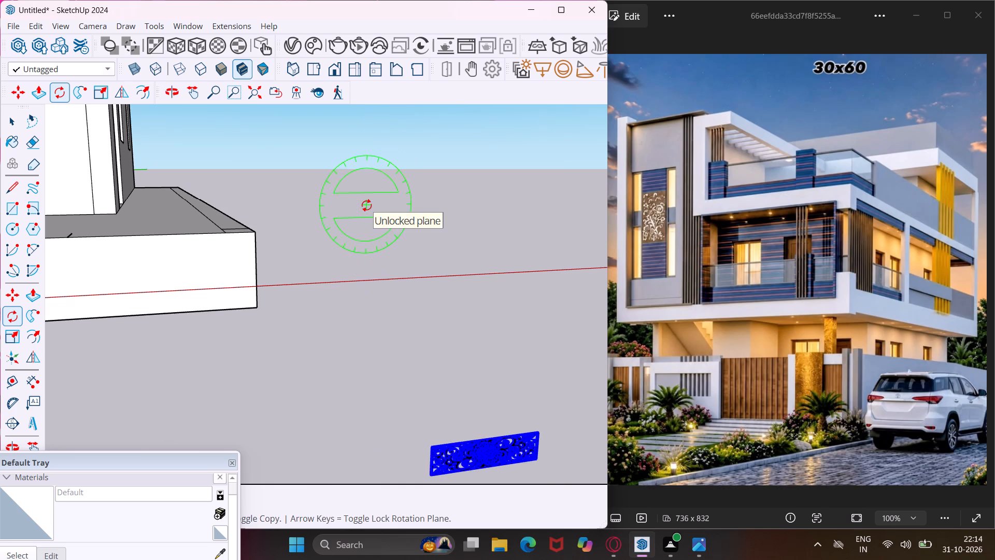
Rotate the CNC panel a quarter turn about the green axis so its long side runs vertically.
{"action": "scroll", "coordinate": [359, 187], "scroll_direction": "down", "scroll_amount": 6}
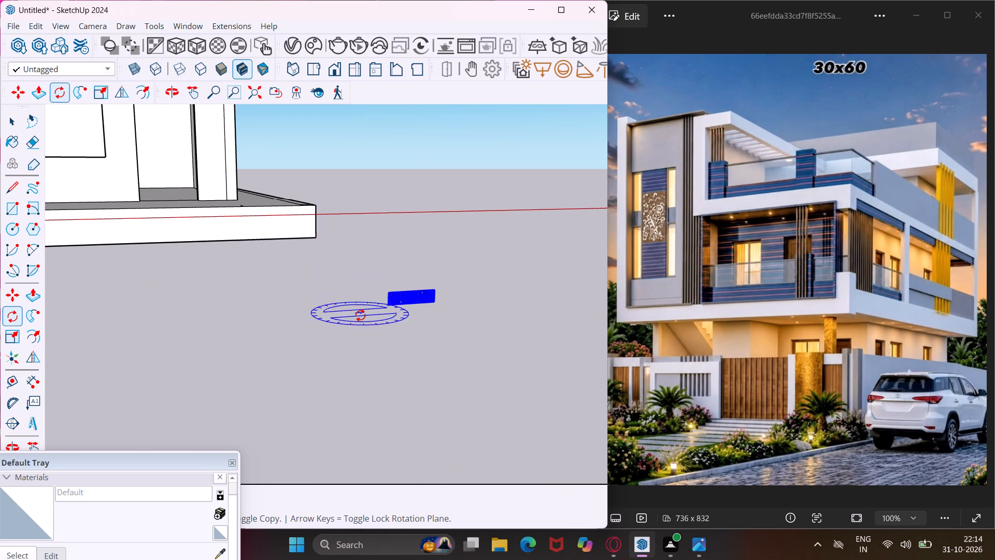
{"action": "left_click", "coordinate": [358, 197]}
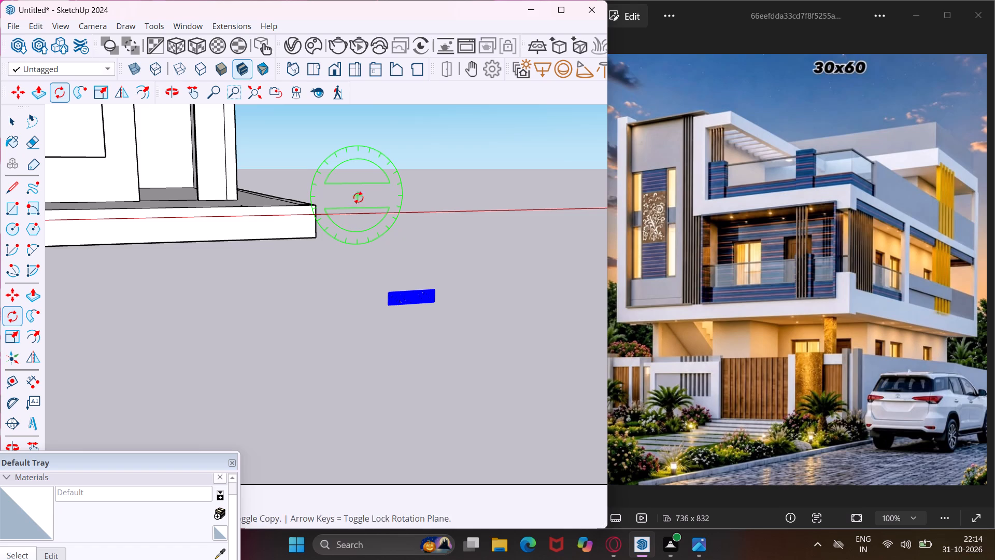
{"action": "left_click", "coordinate": [360, 244]}
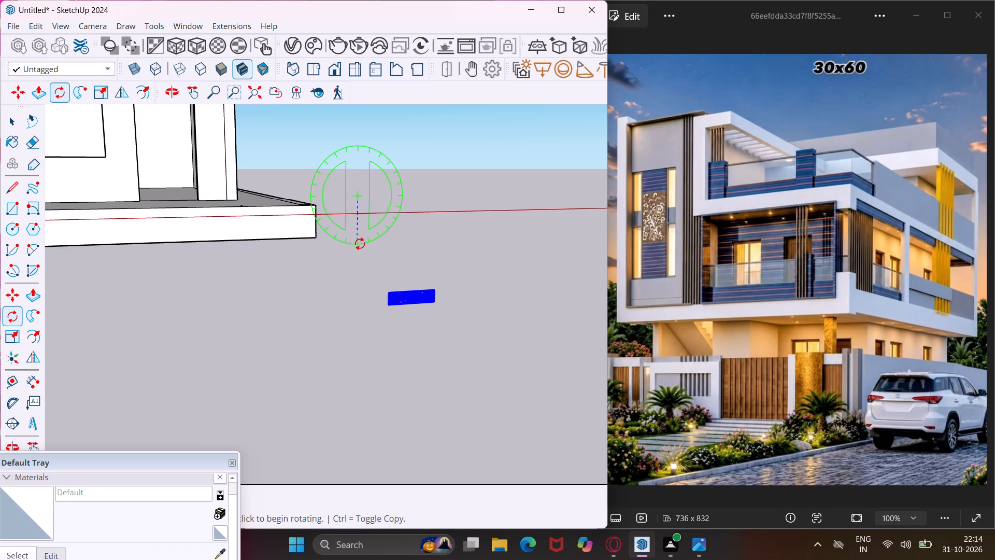
{"action": "left_click", "coordinate": [401, 198]}
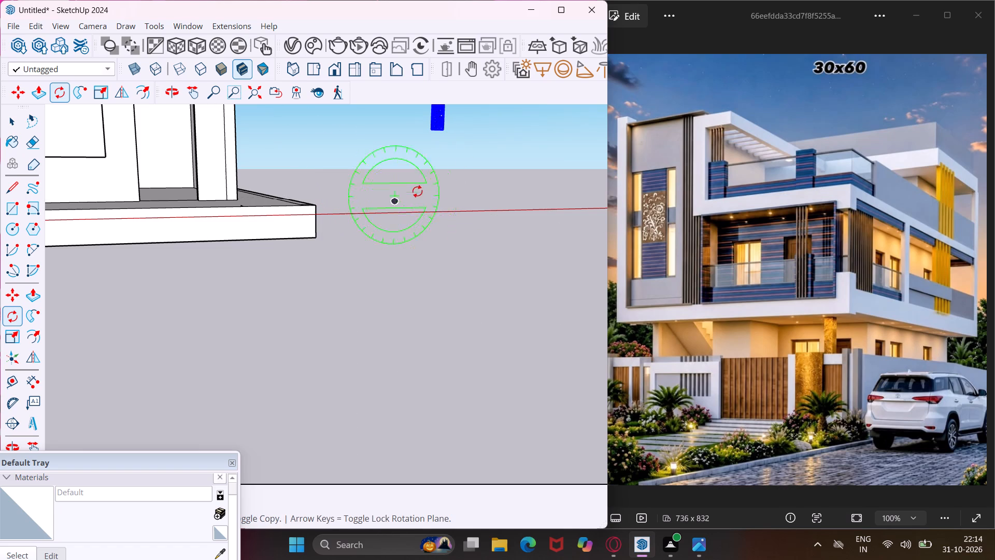
Move the upright CNC panel by its bottom corner onto the middle strip of the front tower's window panels.
{"action": "middle_click_drag", "start_coordinate": [418, 191], "coordinate": [397, 245]}
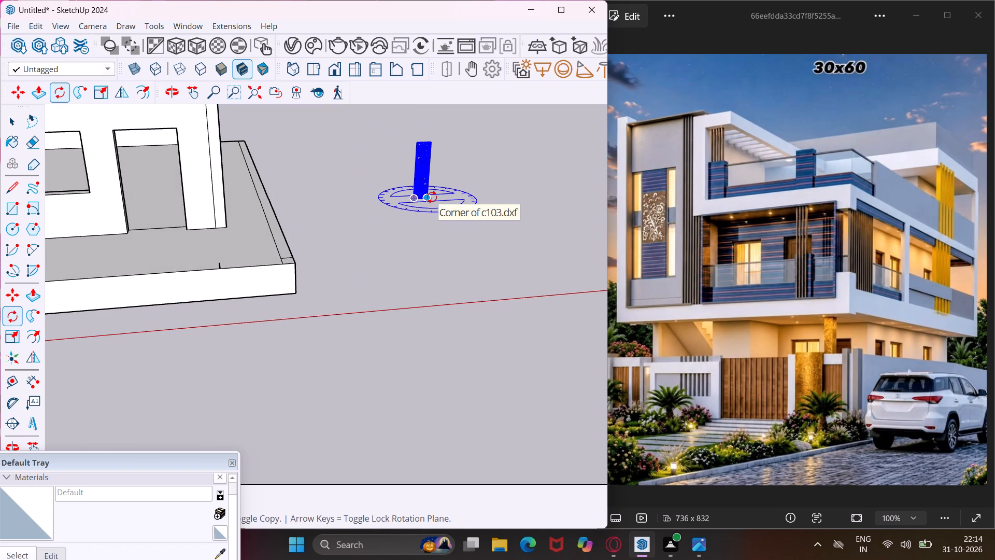
{"action": "key", "text": "m"}
{"action": "scroll", "coordinate": [430, 197], "scroll_direction": "up", "scroll_amount": 8}
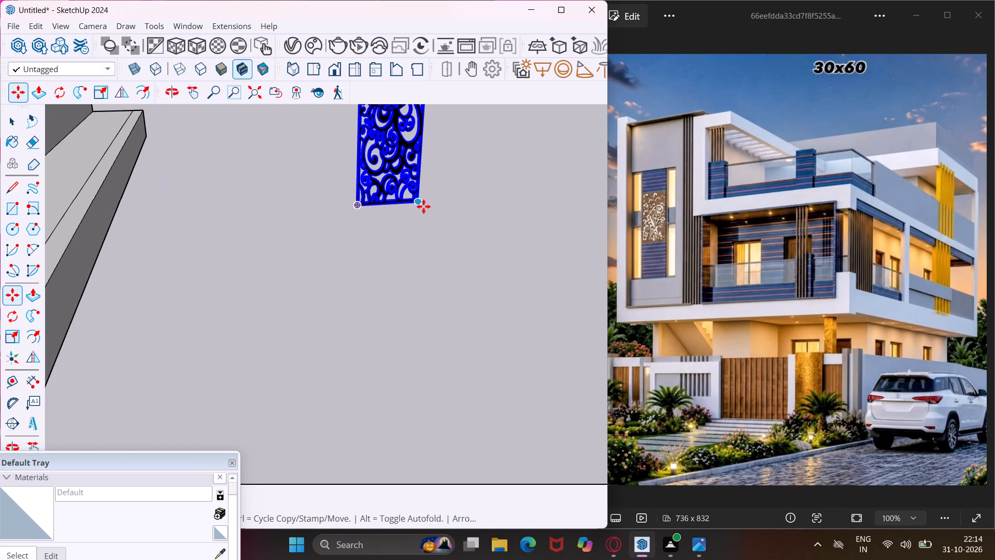
{"action": "left_click", "coordinate": [419, 204]}
{"action": "scroll", "coordinate": [412, 227], "scroll_direction": "down", "scroll_amount": 14}
{"action": "scroll", "coordinate": [411, 228], "scroll_direction": "down", "scroll_amount": 18}
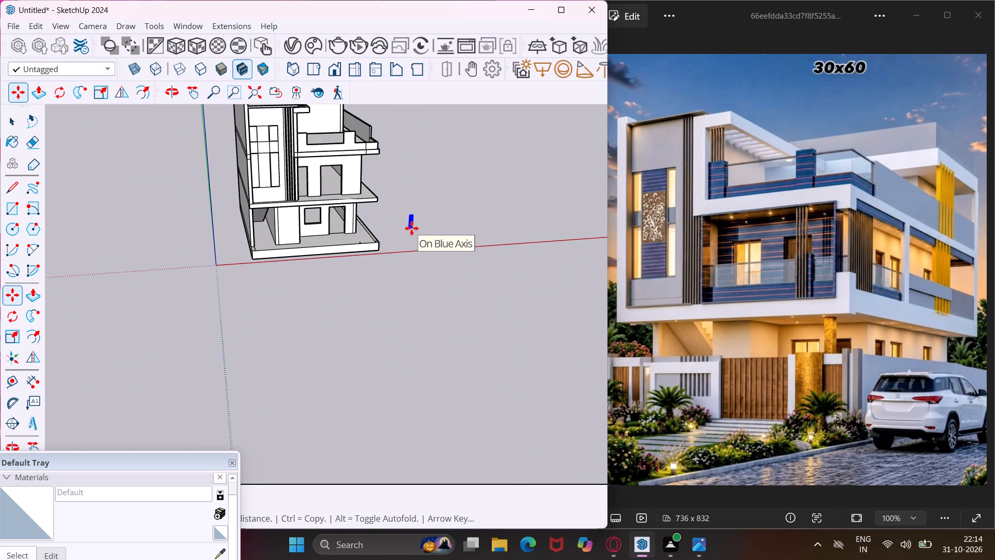
{"action": "scroll", "coordinate": [264, 153], "scroll_direction": "up", "scroll_amount": 6}
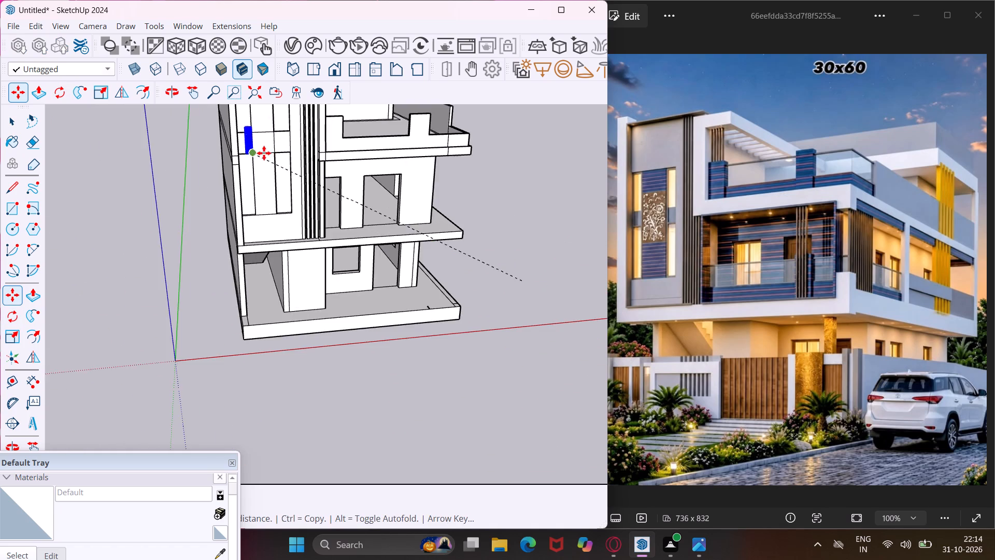
{"action": "scroll", "coordinate": [264, 153], "scroll_direction": "up", "scroll_amount": 9}
{"action": "scroll", "coordinate": [282, 178], "scroll_direction": "down", "scroll_amount": 6}
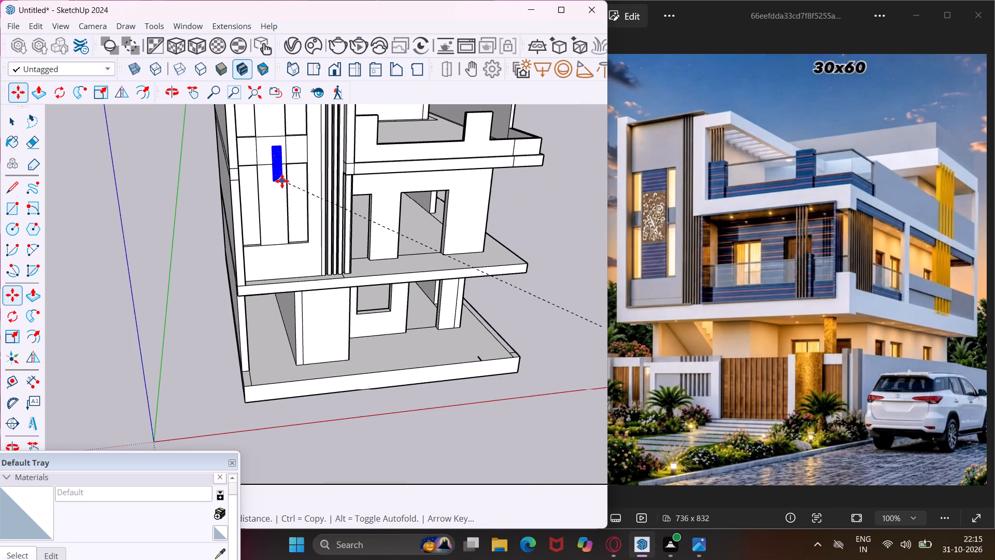
{"action": "left_click", "coordinate": [282, 182]}
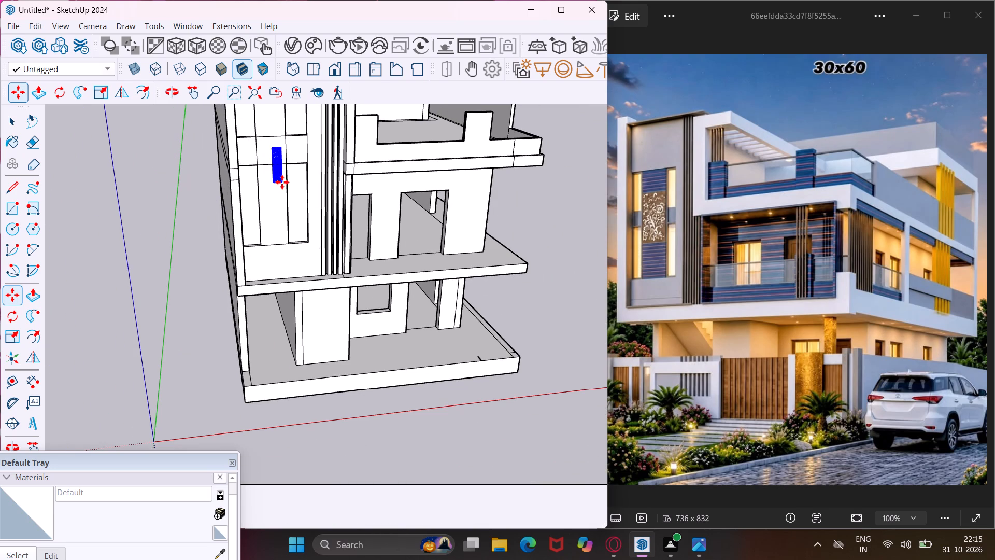
Scale up the CNC panel uniformly from its top corner to about the width of the tower's middle strip.
{"action": "left_click", "coordinate": [20, 335]}
{"action": "scroll", "coordinate": [277, 151], "scroll_direction": "up", "scroll_amount": 4}
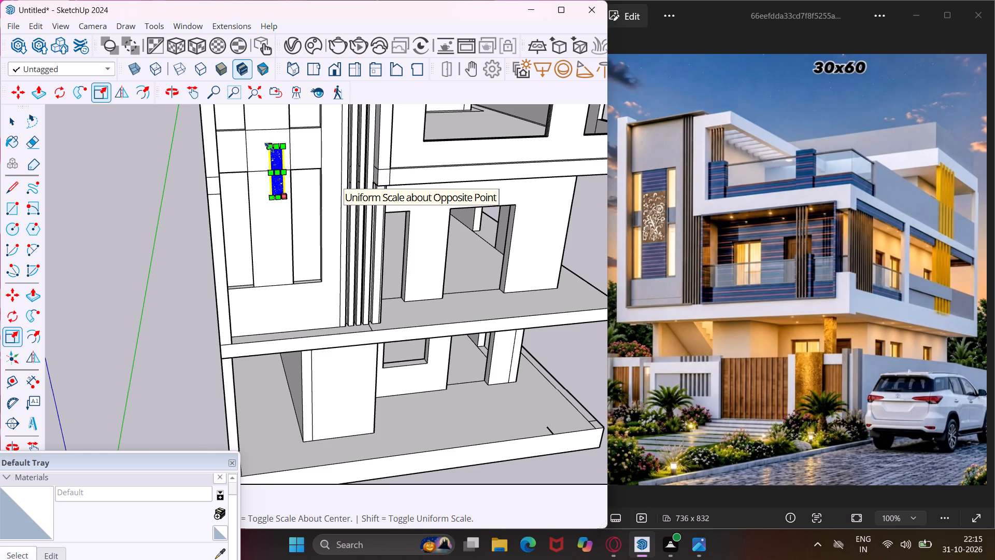
{"action": "left_click", "coordinate": [269, 147]}
{"action": "scroll", "coordinate": [261, 141], "scroll_direction": "down", "scroll_amount": 4}
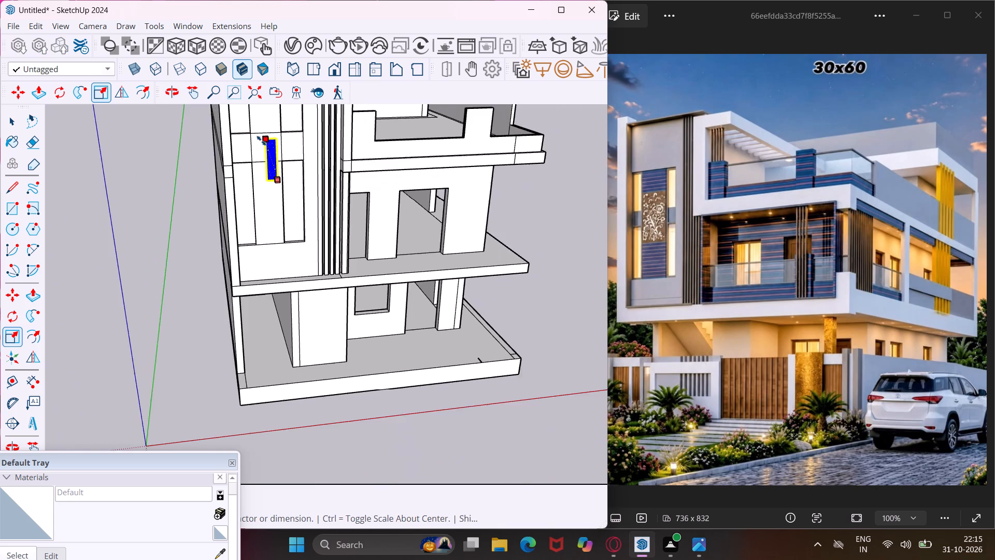
{"action": "scroll", "coordinate": [261, 141], "scroll_direction": "down", "scroll_amount": 6}
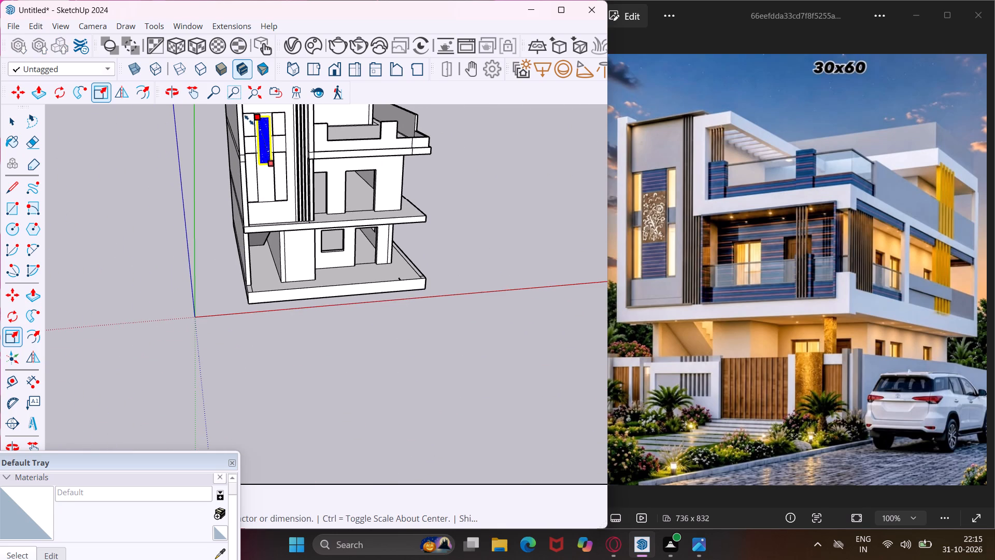
{"action": "left_click", "coordinate": [249, 120]}
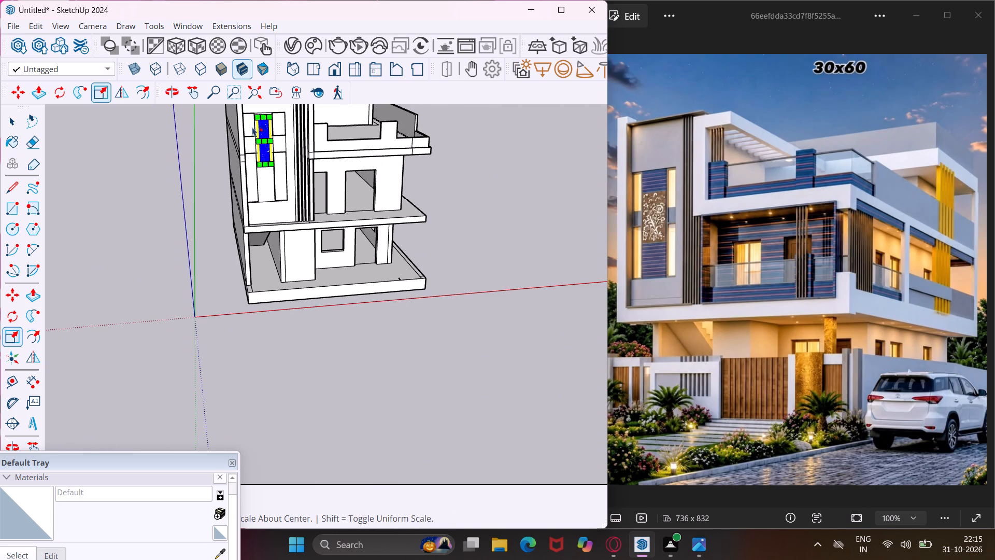
Move the CNC panel down the tower's middle strip to about the mid-height of the window panels.
{"action": "key", "text": "m"}
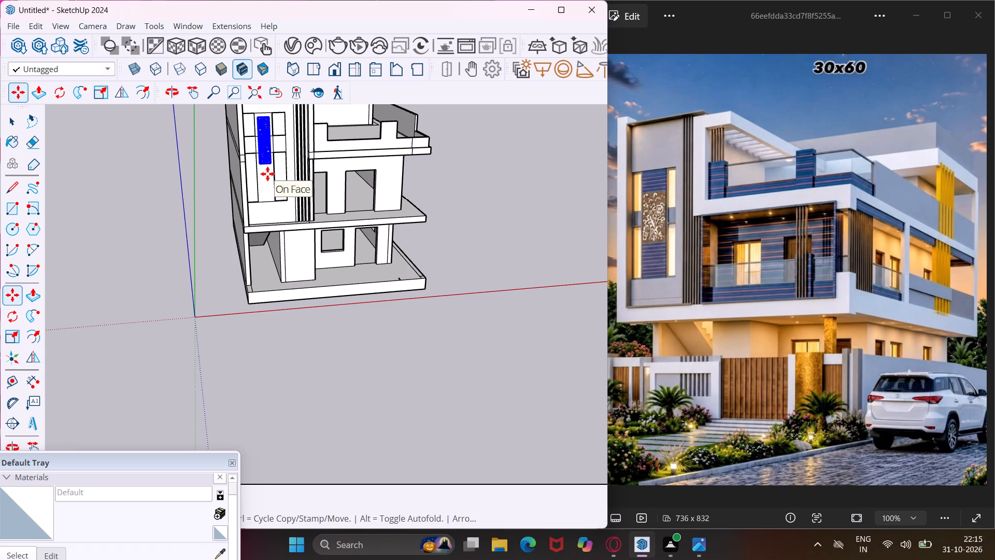
{"action": "scroll", "coordinate": [267, 174], "scroll_direction": "up", "scroll_amount": 4}
{"action": "left_click", "coordinate": [267, 174]}
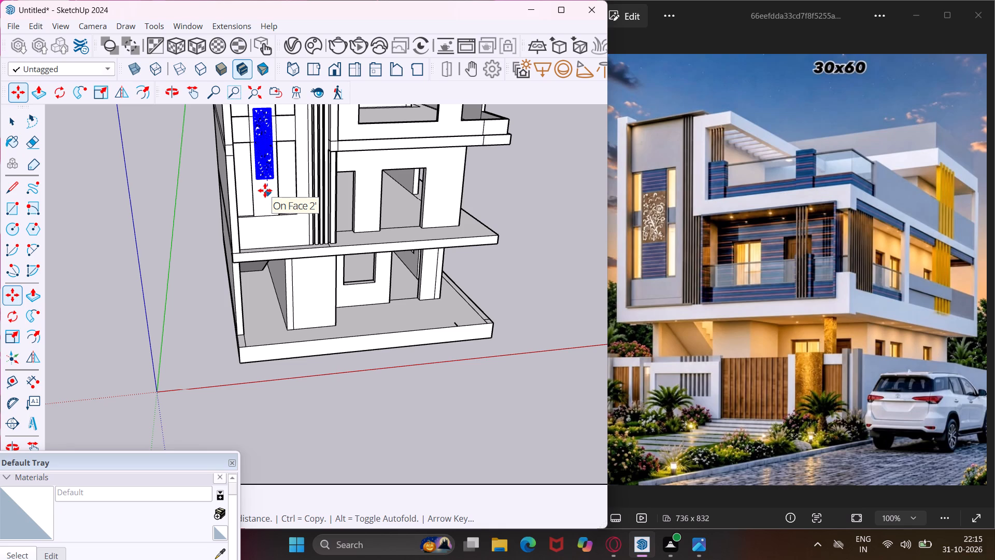
{"action": "left_click", "coordinate": [265, 190]}
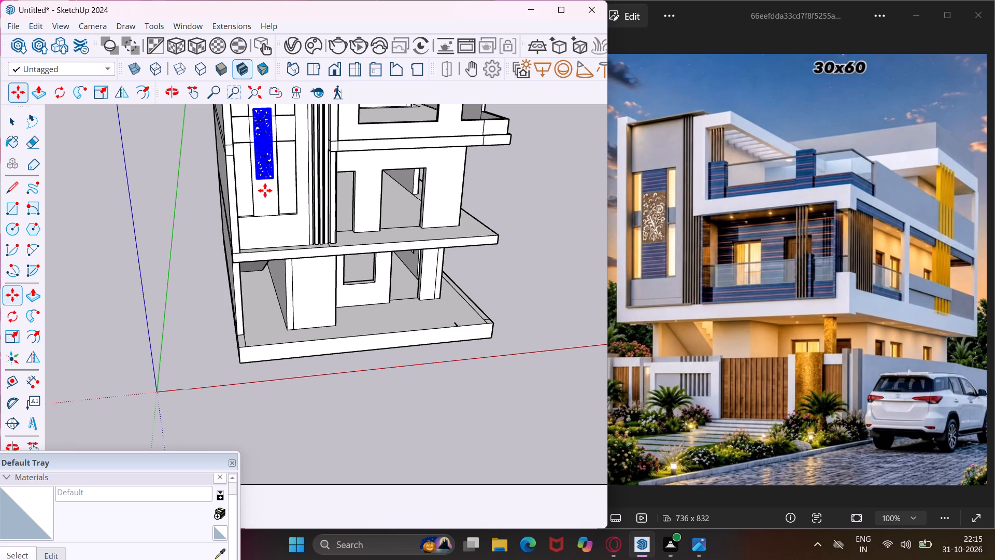
{"action": "scroll", "coordinate": [265, 199], "scroll_direction": "down", "scroll_amount": 5}
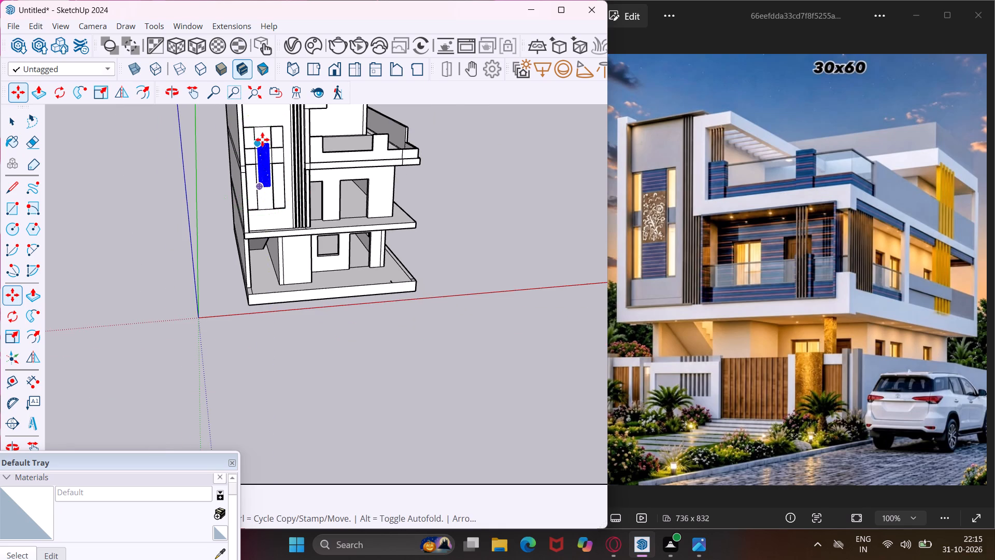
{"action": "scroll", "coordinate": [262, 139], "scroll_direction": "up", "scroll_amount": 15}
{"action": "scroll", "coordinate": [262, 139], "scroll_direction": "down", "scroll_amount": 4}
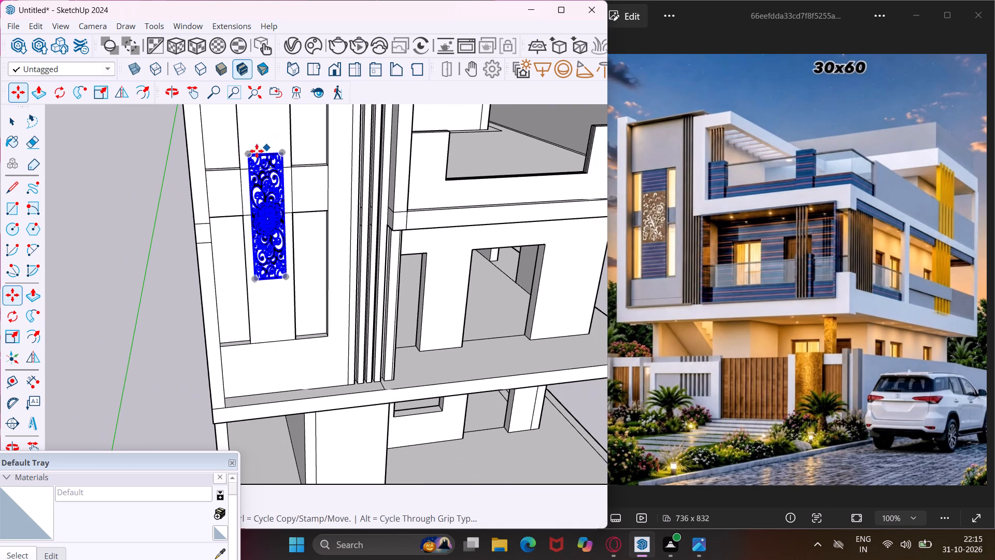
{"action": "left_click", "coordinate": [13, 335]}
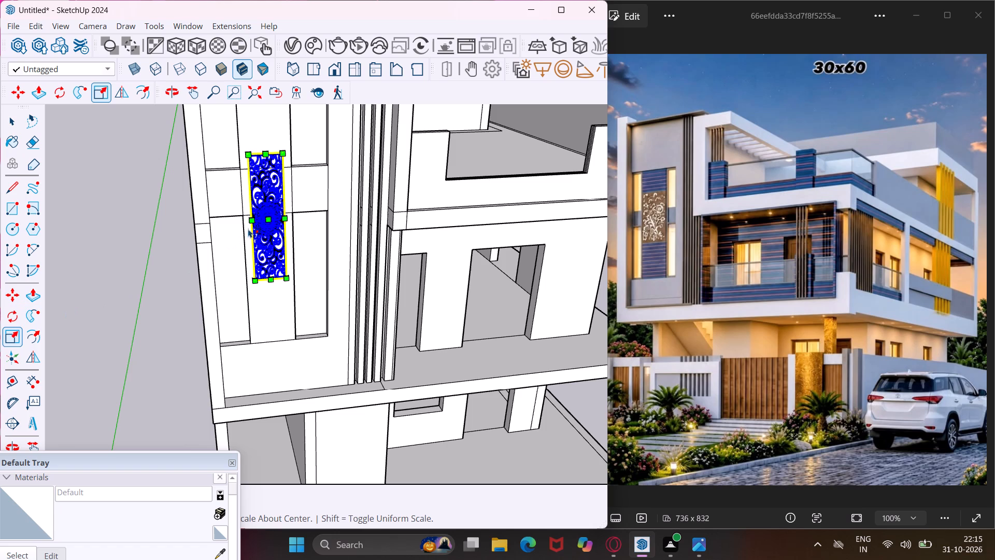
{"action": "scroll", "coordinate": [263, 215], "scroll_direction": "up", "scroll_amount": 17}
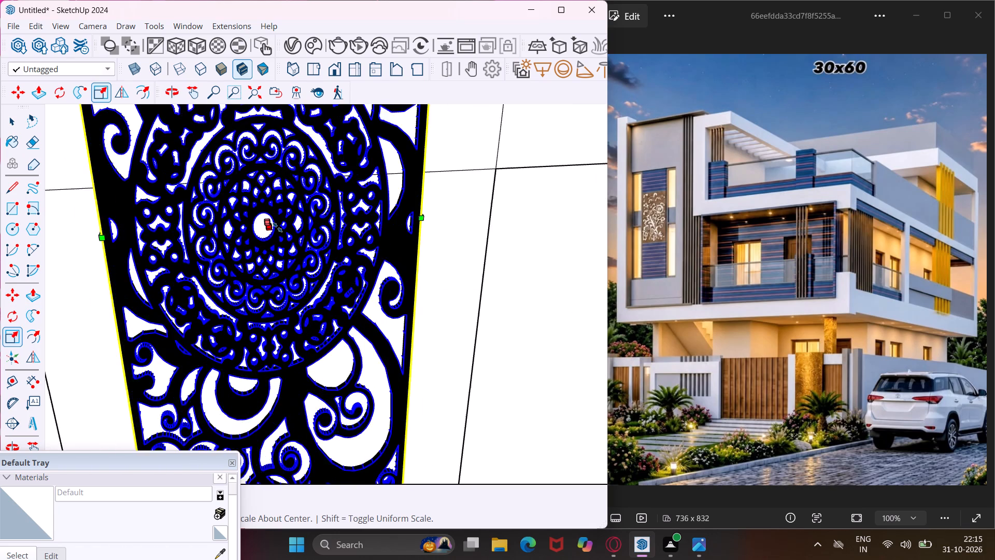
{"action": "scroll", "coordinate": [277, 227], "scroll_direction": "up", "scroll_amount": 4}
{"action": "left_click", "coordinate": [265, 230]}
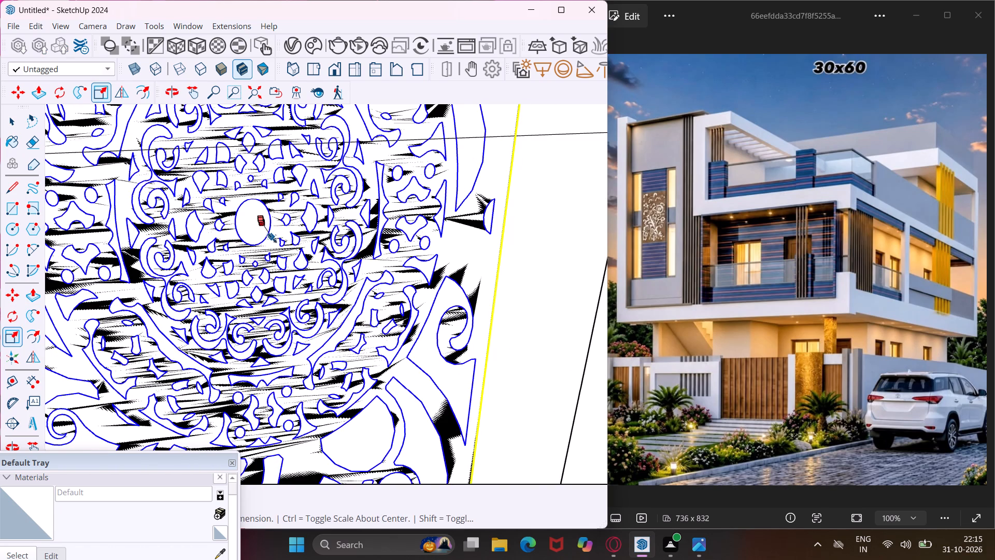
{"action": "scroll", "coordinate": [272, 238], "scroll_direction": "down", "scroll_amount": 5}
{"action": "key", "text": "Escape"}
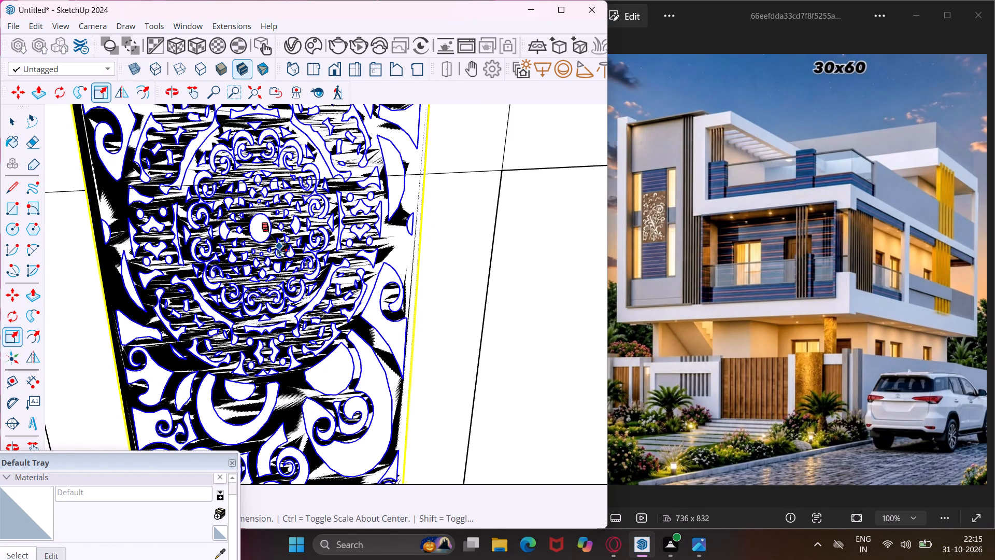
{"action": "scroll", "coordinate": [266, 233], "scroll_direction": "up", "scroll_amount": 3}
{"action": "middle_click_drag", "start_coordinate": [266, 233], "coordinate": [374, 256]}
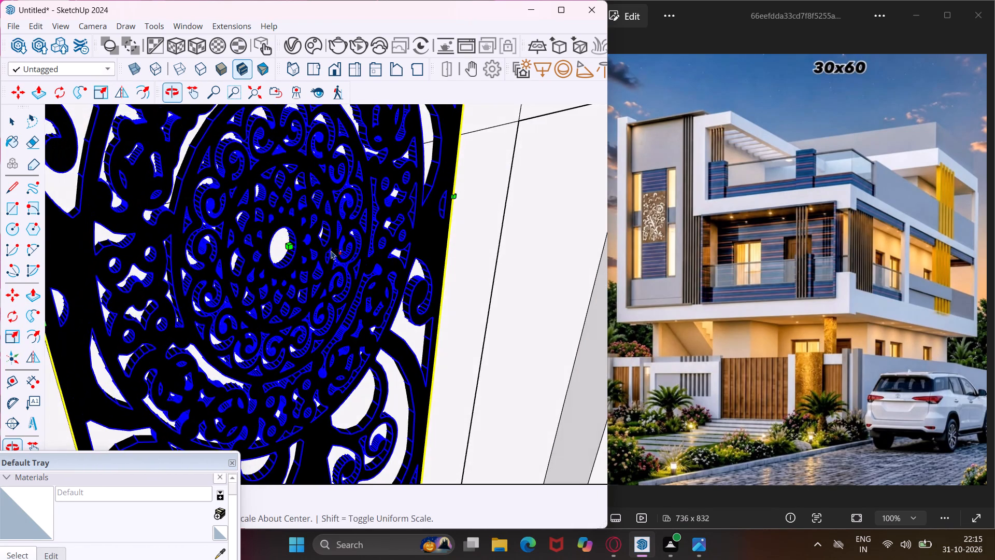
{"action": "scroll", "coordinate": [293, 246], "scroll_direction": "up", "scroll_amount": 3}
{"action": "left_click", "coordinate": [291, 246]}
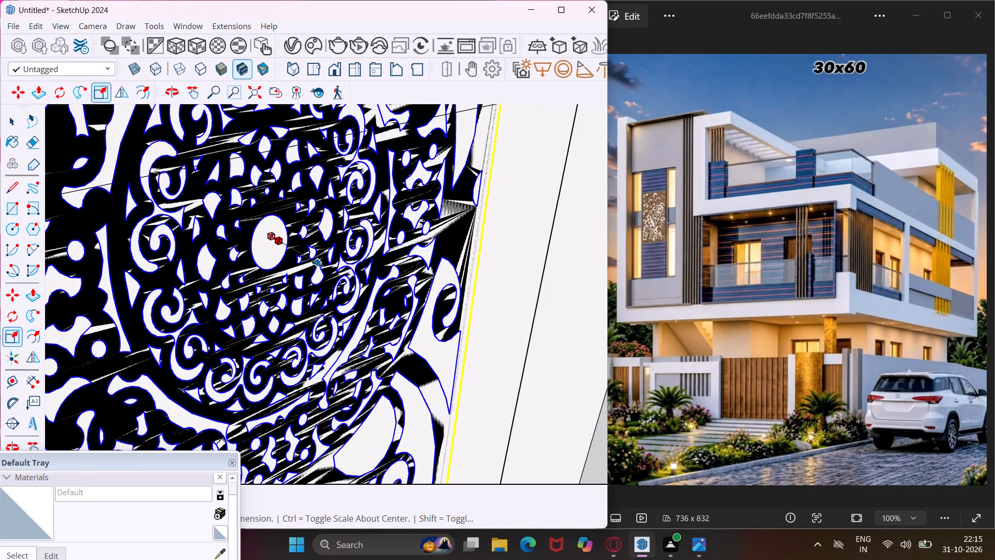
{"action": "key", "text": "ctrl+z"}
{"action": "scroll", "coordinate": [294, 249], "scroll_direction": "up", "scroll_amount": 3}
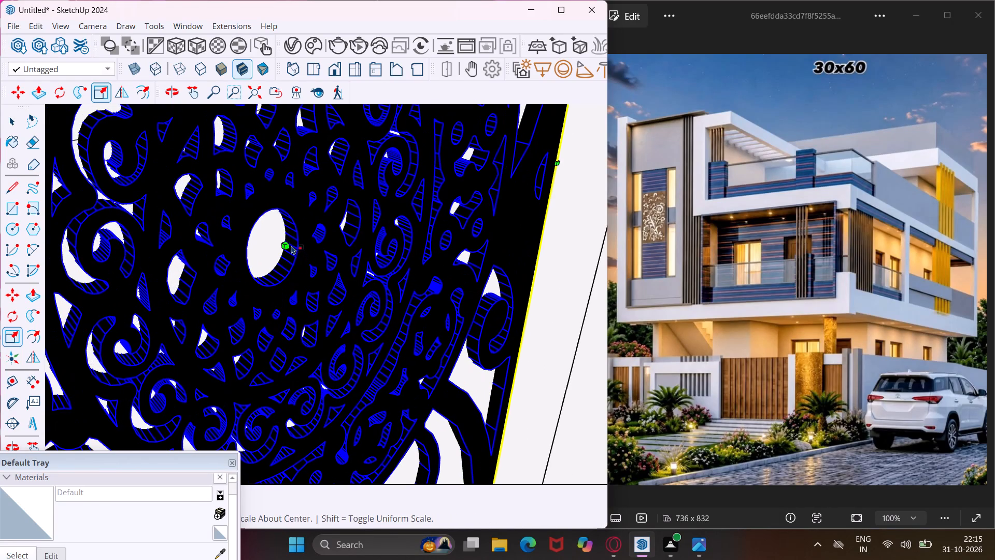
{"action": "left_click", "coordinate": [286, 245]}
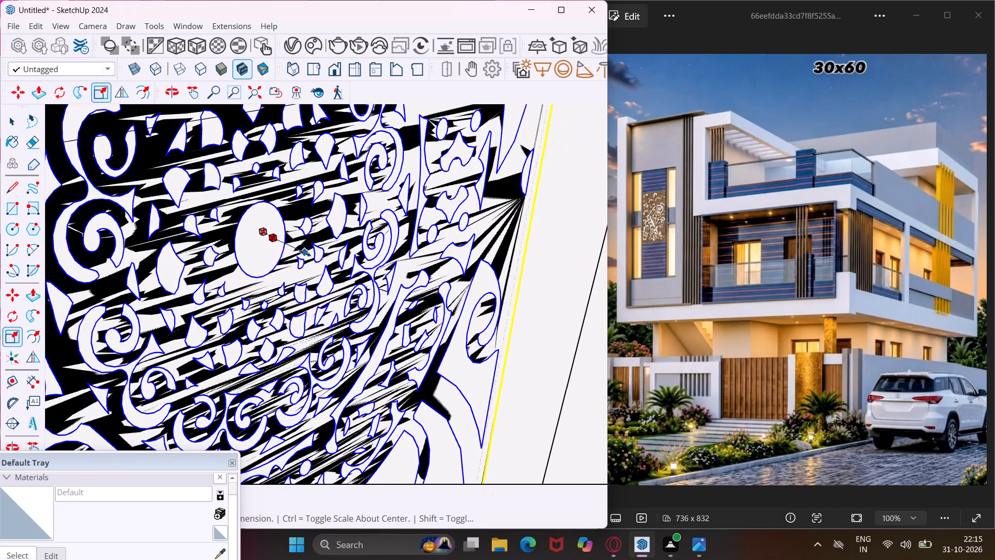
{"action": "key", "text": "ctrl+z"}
Scale the CNC panel sideways from its left side grip to reach the left edge of the tower's middle strip.
{"action": "scroll", "coordinate": [265, 262], "scroll_direction": "down", "scroll_amount": 13}
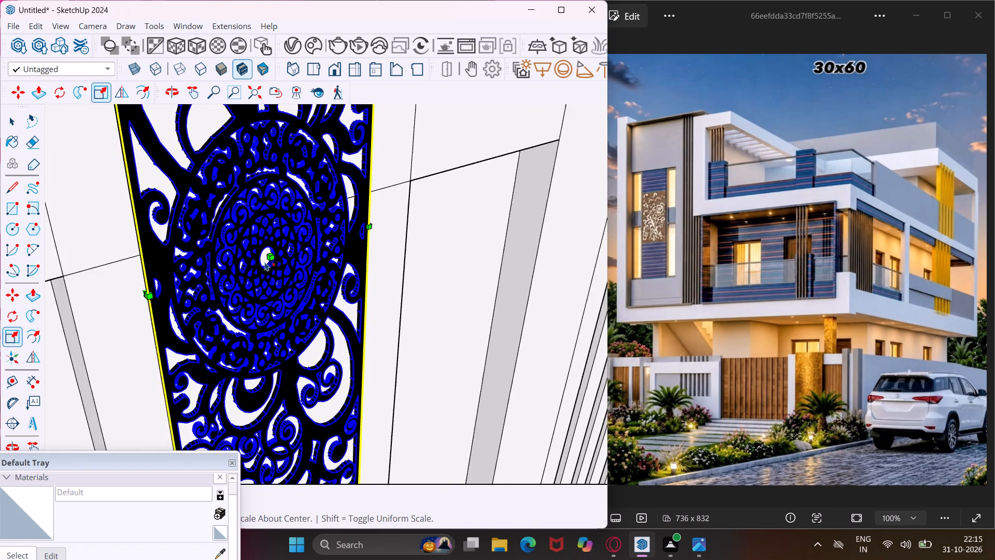
{"action": "scroll", "coordinate": [265, 262], "scroll_direction": "down", "scroll_amount": 5}
{"action": "scroll", "coordinate": [194, 278], "scroll_direction": "up", "scroll_amount": 11}
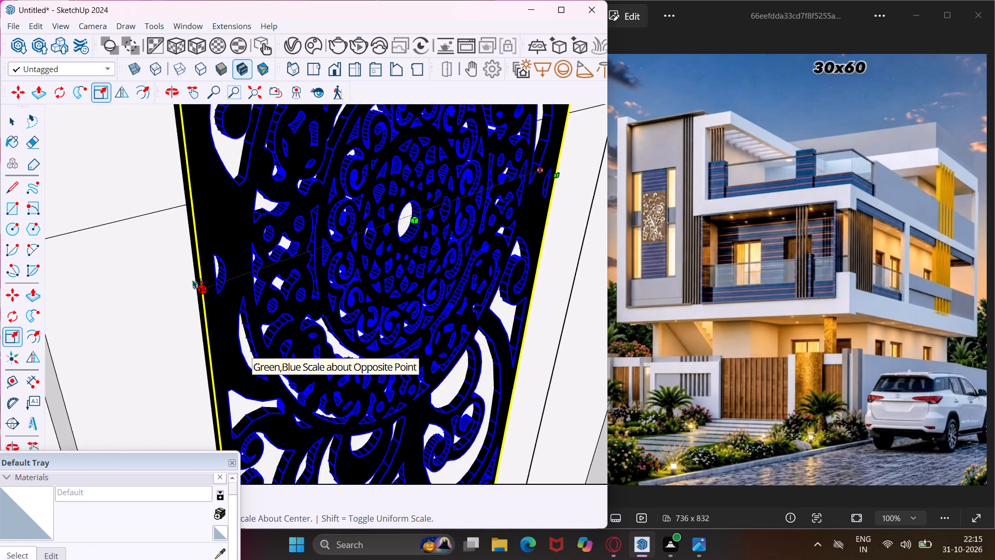
{"action": "scroll", "coordinate": [193, 279], "scroll_direction": "up", "scroll_amount": 6}
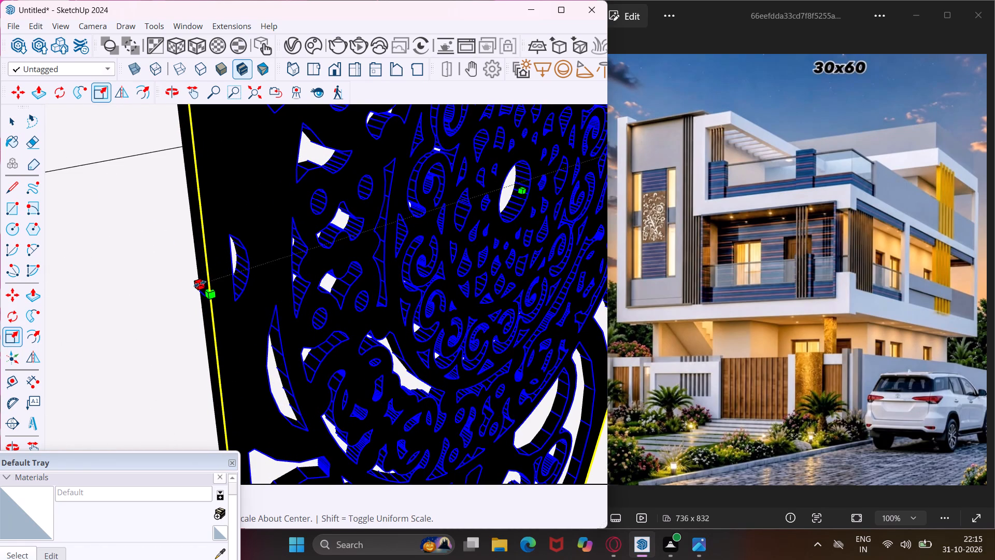
{"action": "left_click", "coordinate": [198, 285]}
{"action": "scroll", "coordinate": [179, 296], "scroll_direction": "down", "scroll_amount": 15}
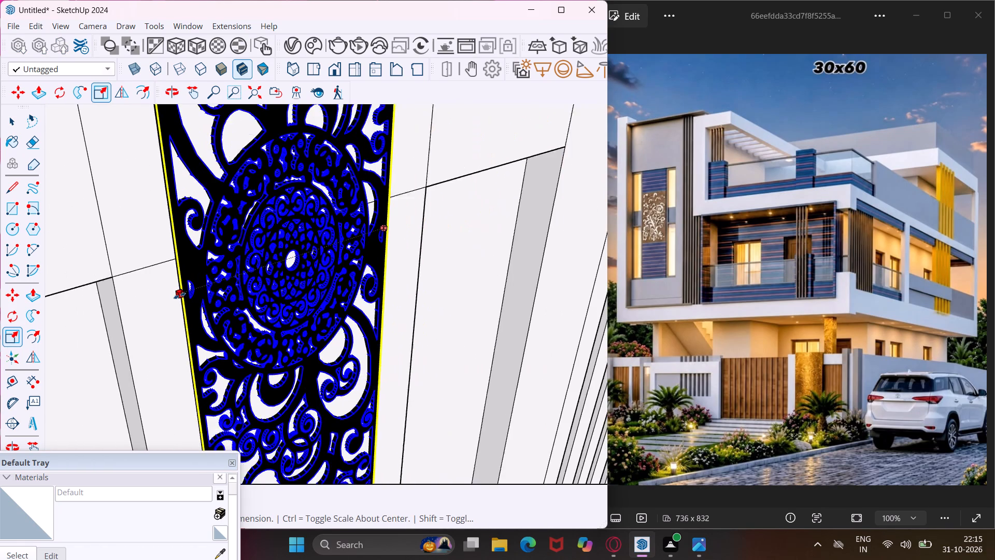
{"action": "left_click", "coordinate": [127, 311]}
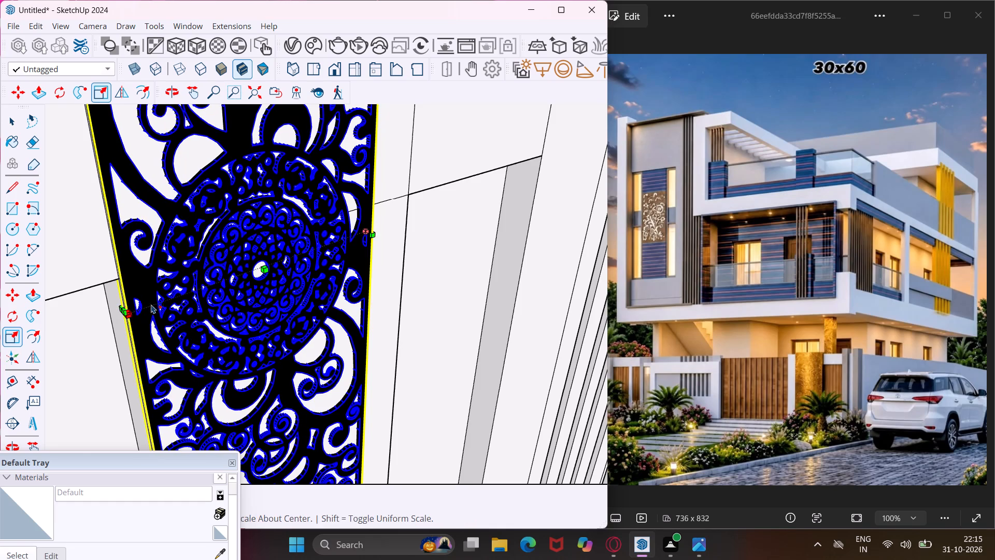
Scale the CNC panel sideways from its right side grip to the right edge of the middle strip, and deselect it.
{"action": "middle_click_drag", "start_coordinate": [287, 269], "coordinate": [44, 276]}
{"action": "scroll", "coordinate": [219, 225], "scroll_direction": "up", "scroll_amount": 4}
{"action": "scroll", "coordinate": [226, 223], "scroll_direction": "down", "scroll_amount": 12}
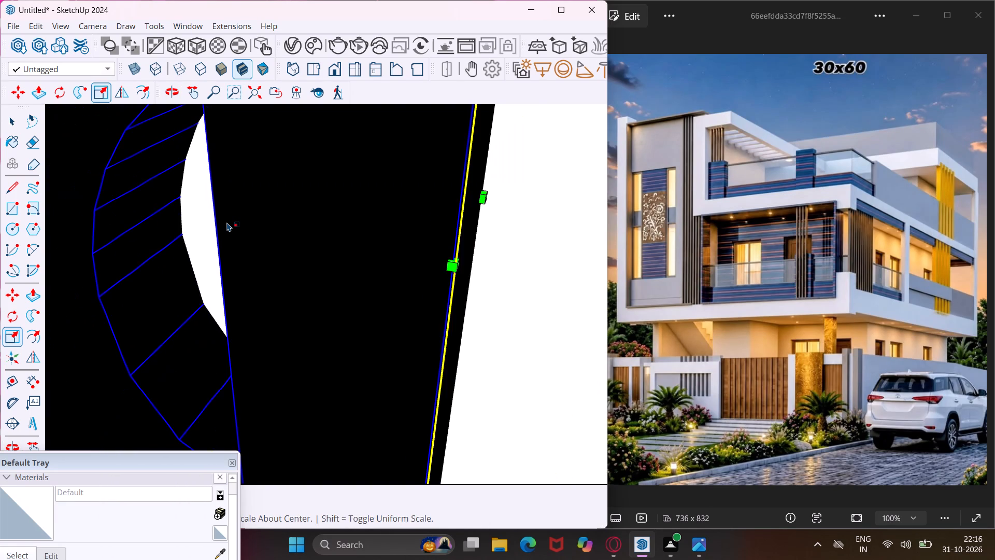
{"action": "scroll", "coordinate": [227, 222], "scroll_direction": "down", "scroll_amount": 2}
{"action": "scroll", "coordinate": [306, 222], "scroll_direction": "down", "scroll_amount": 5}
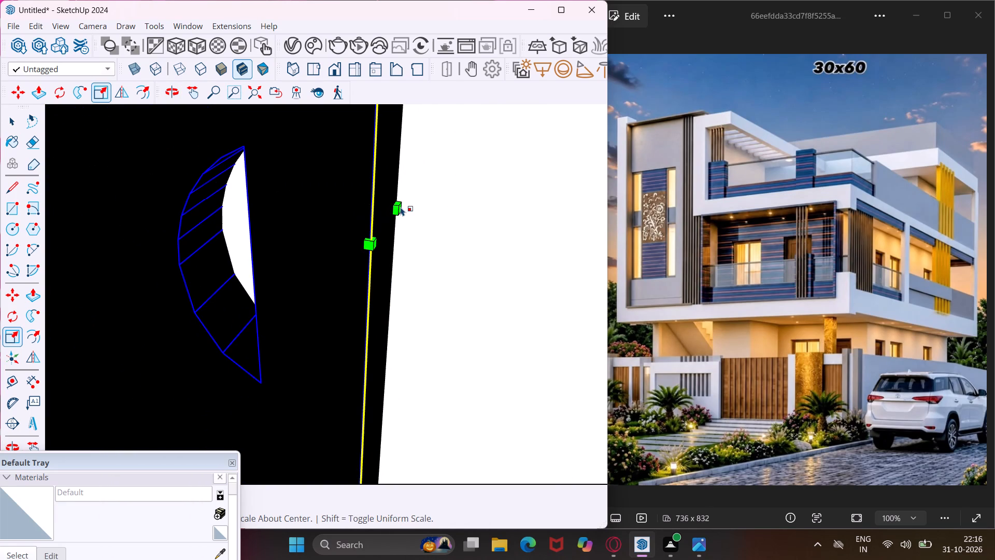
{"action": "left_click", "coordinate": [389, 207]}
{"action": "left_click", "coordinate": [394, 208]}
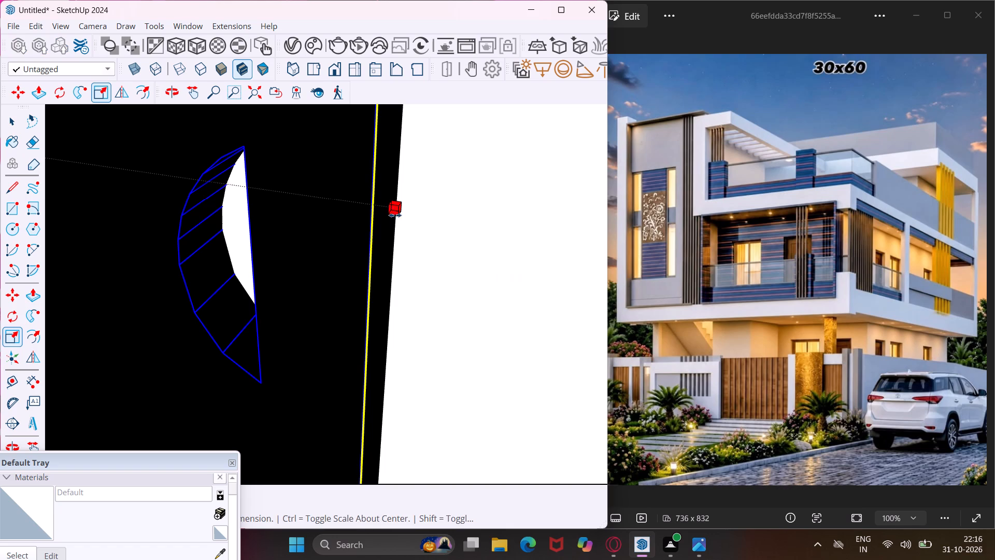
{"action": "left_click", "coordinate": [397, 211]}
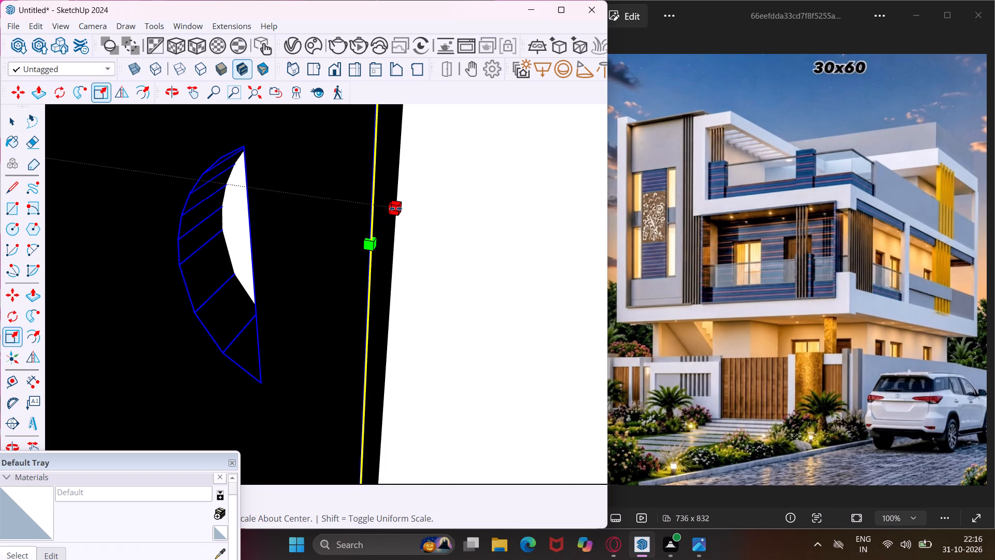
{"action": "left_click", "coordinate": [395, 208]}
{"action": "scroll", "coordinate": [384, 212], "scroll_direction": "down", "scroll_amount": 11}
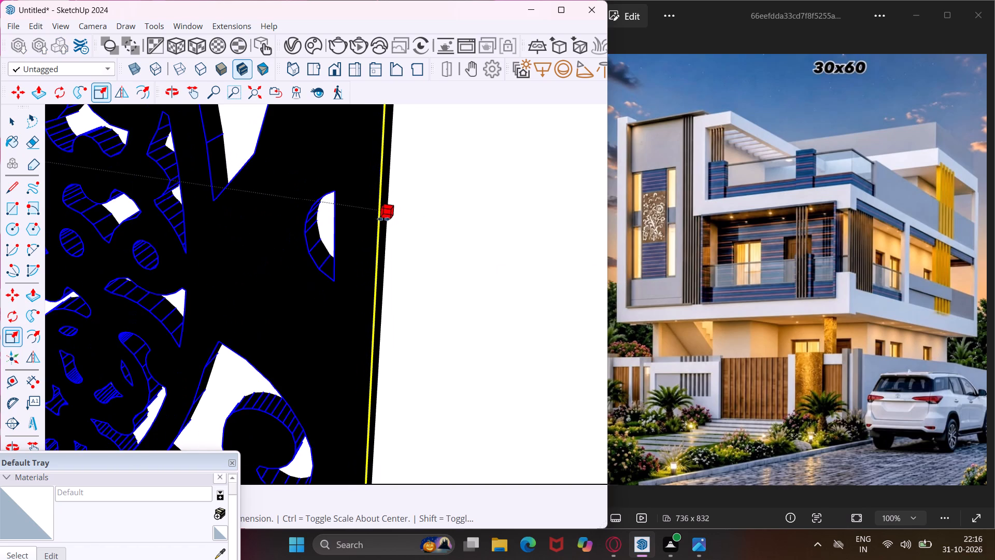
{"action": "middle_click_drag", "start_coordinate": [386, 220], "coordinate": [342, 220]}
{"action": "scroll", "coordinate": [335, 219], "scroll_direction": "down", "scroll_amount": 11}
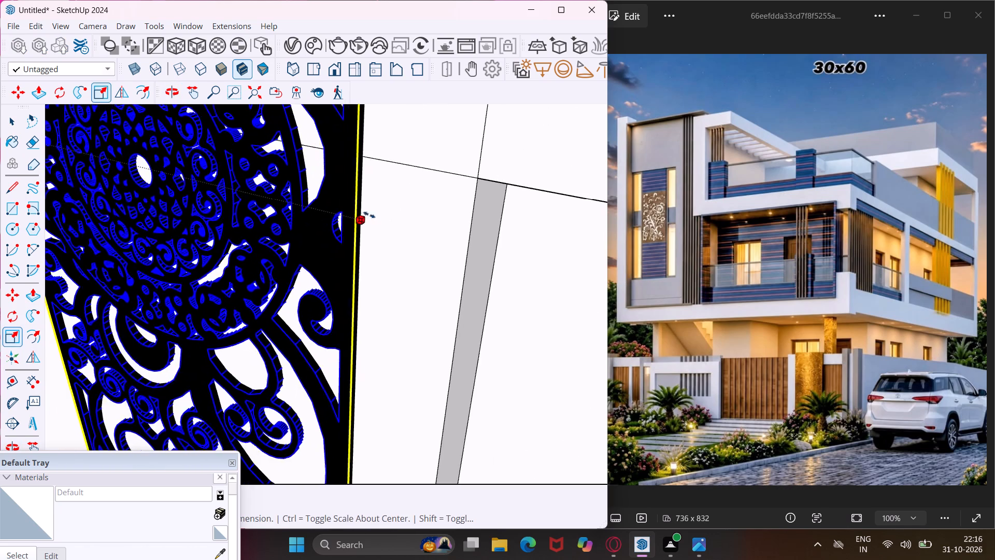
{"action": "left_click", "coordinate": [478, 195]}
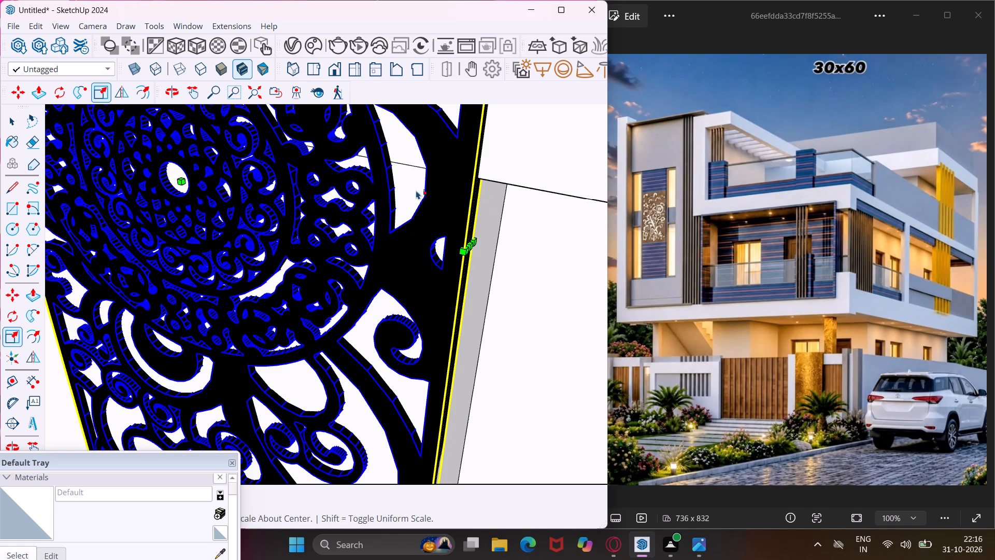
{"action": "scroll", "coordinate": [388, 205], "scroll_direction": "down", "scroll_amount": 19}
{"action": "scroll", "coordinate": [380, 214], "scroll_direction": "down", "scroll_amount": 5}
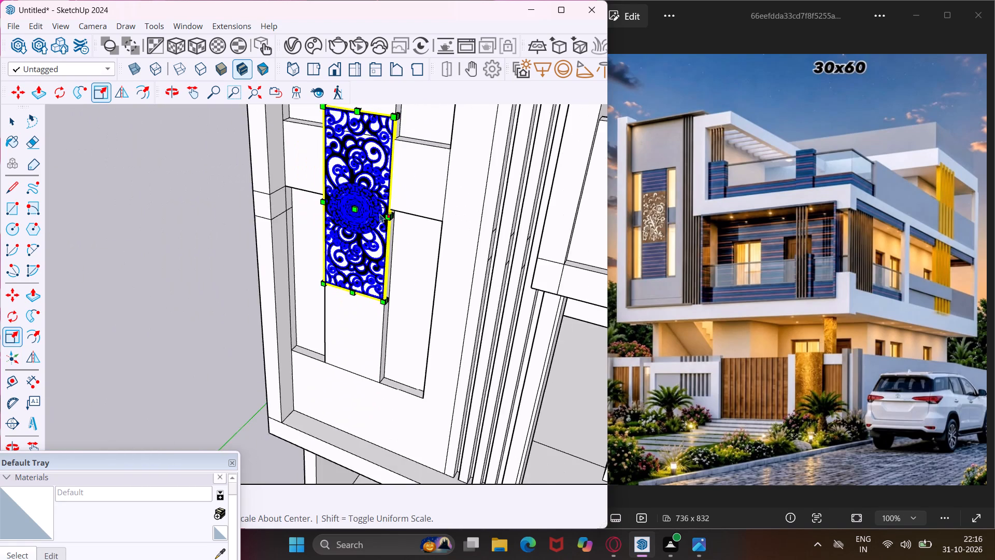
{"action": "scroll", "coordinate": [380, 214], "scroll_direction": "down", "scroll_amount": 6}
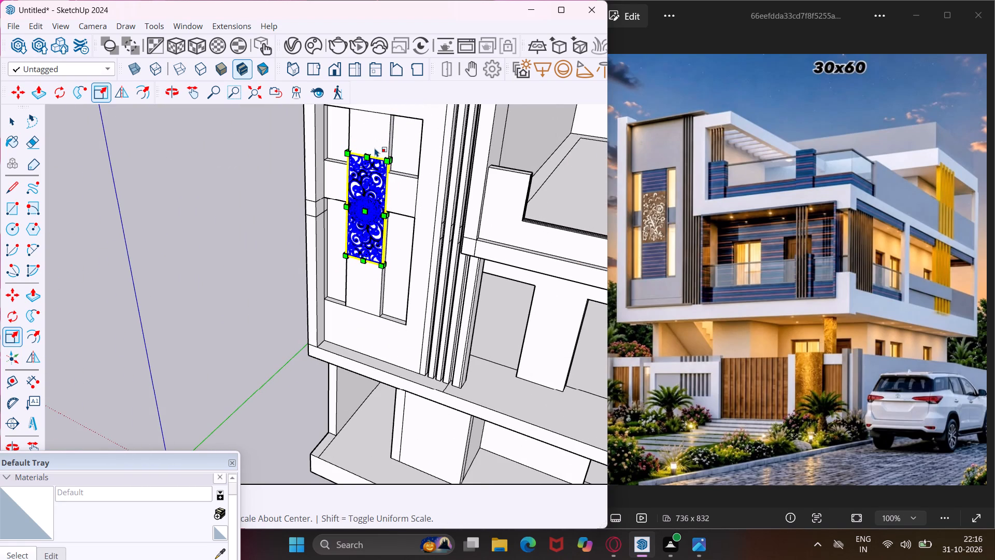
{"action": "key", "text": "Escape"}
{"action": "key", "text": "space"}
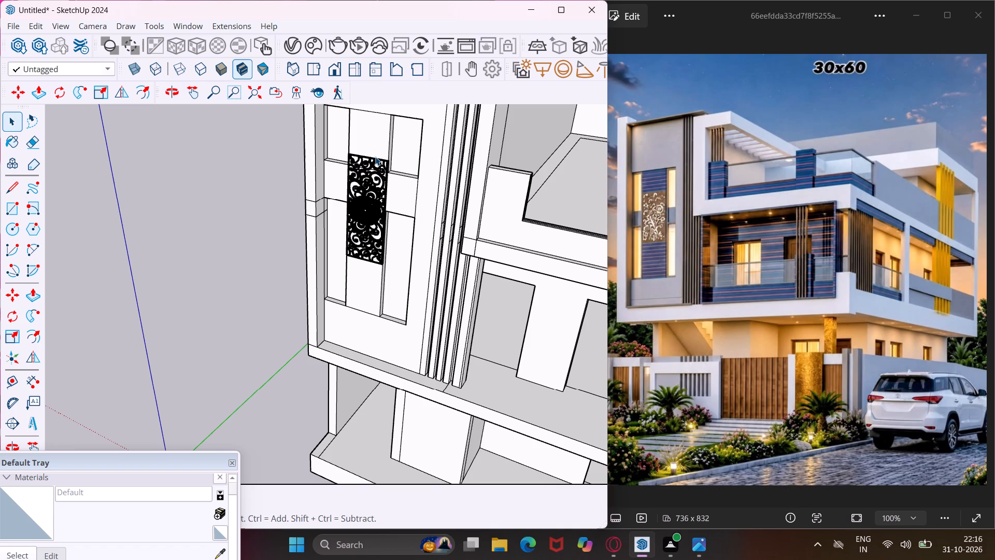
Examine the fitted CNC panel on the tower and the raised parapet block of the adjoining terrace.
{"action": "middle_click_drag", "start_coordinate": [375, 157], "coordinate": [465, 153]}
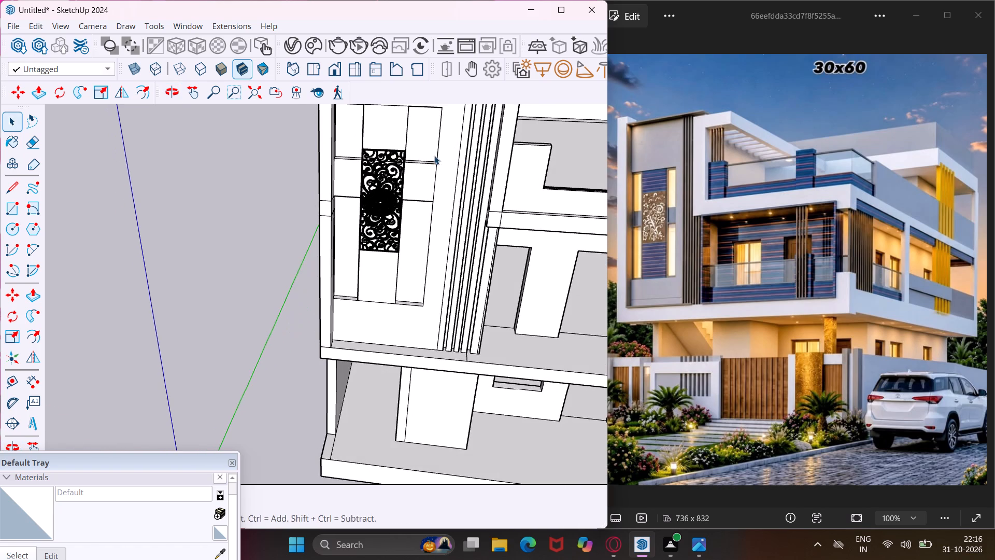
{"action": "scroll", "coordinate": [395, 174], "scroll_direction": "down", "scroll_amount": 12}
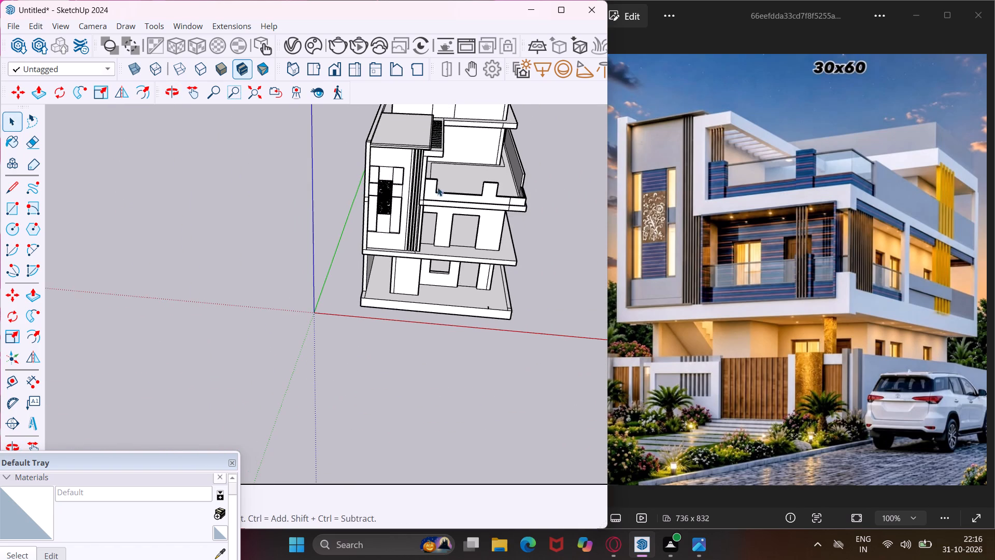
{"action": "scroll", "coordinate": [435, 180], "scroll_direction": "up", "scroll_amount": 11}
{"action": "middle_click_drag", "start_coordinate": [435, 180], "coordinate": [413, 185]}
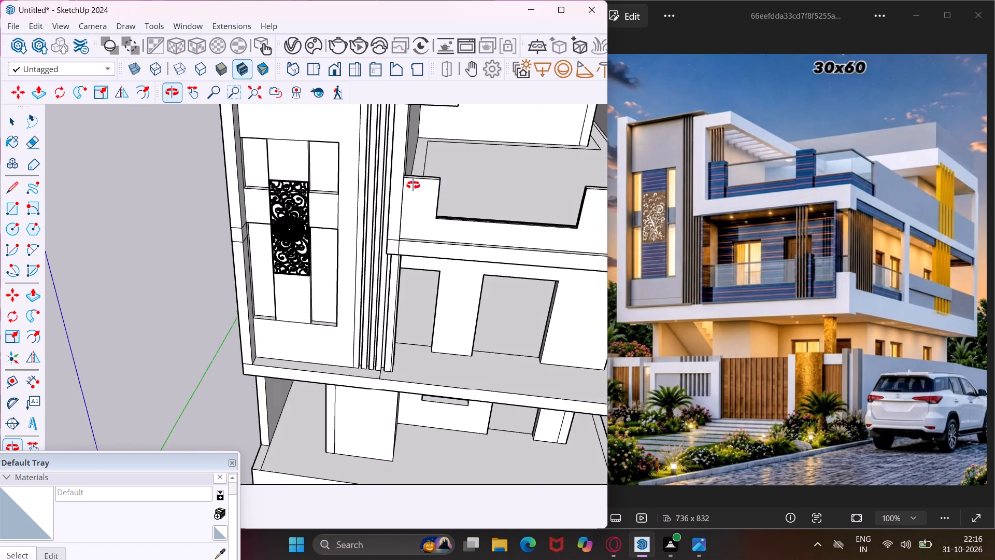
{"action": "middle_click_drag", "start_coordinate": [413, 185], "coordinate": [320, 211]}
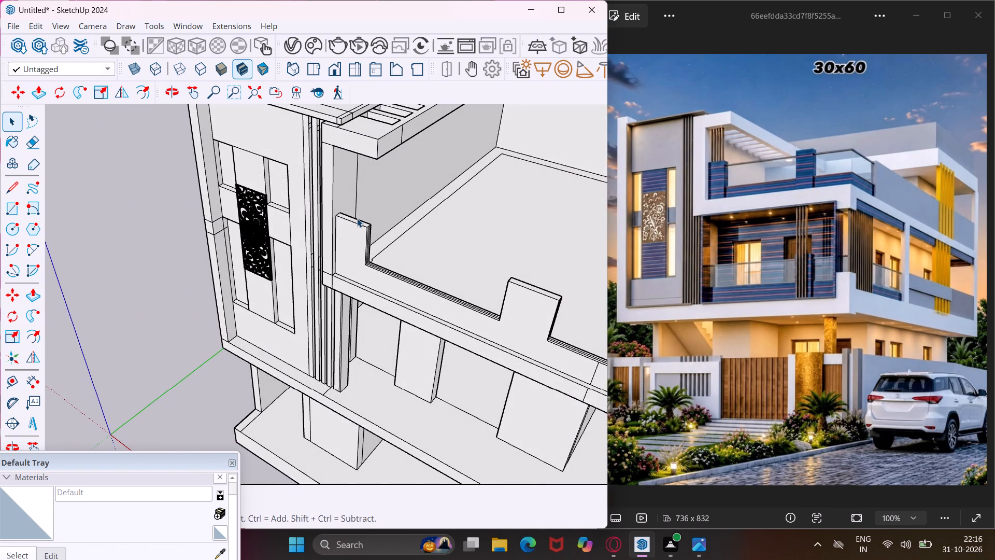
{"action": "scroll", "coordinate": [358, 218], "scroll_direction": "up", "scroll_amount": 11}
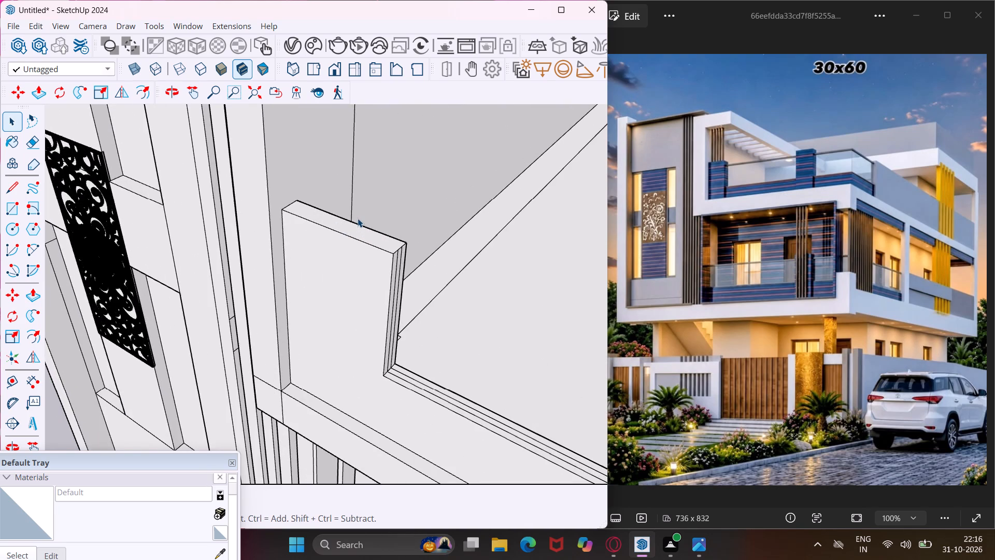
{"action": "scroll", "coordinate": [358, 218], "scroll_direction": "up", "scroll_amount": 4}
{"action": "scroll", "coordinate": [357, 221], "scroll_direction": "down", "scroll_amount": 2}
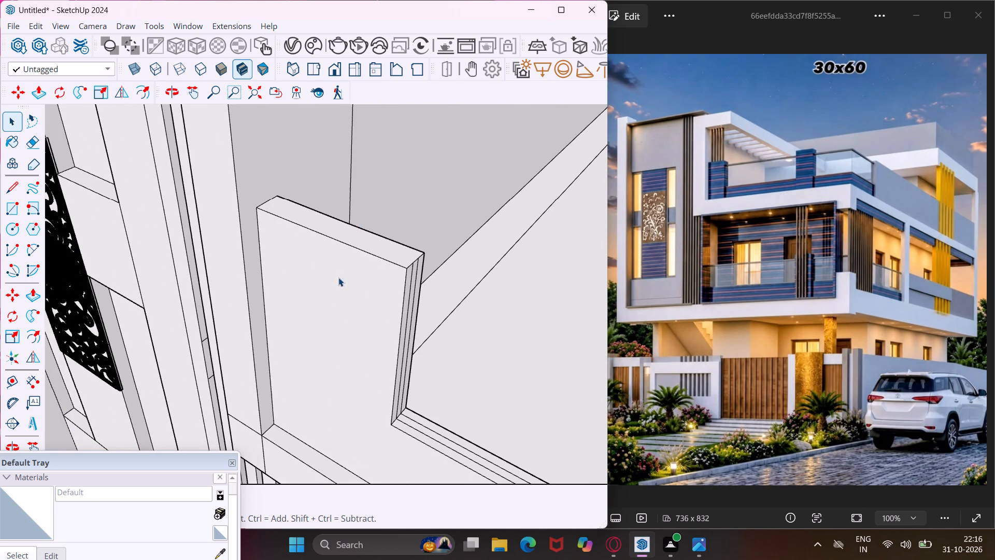
{"action": "middle_click_drag", "start_coordinate": [347, 298], "coordinate": [329, 239]}
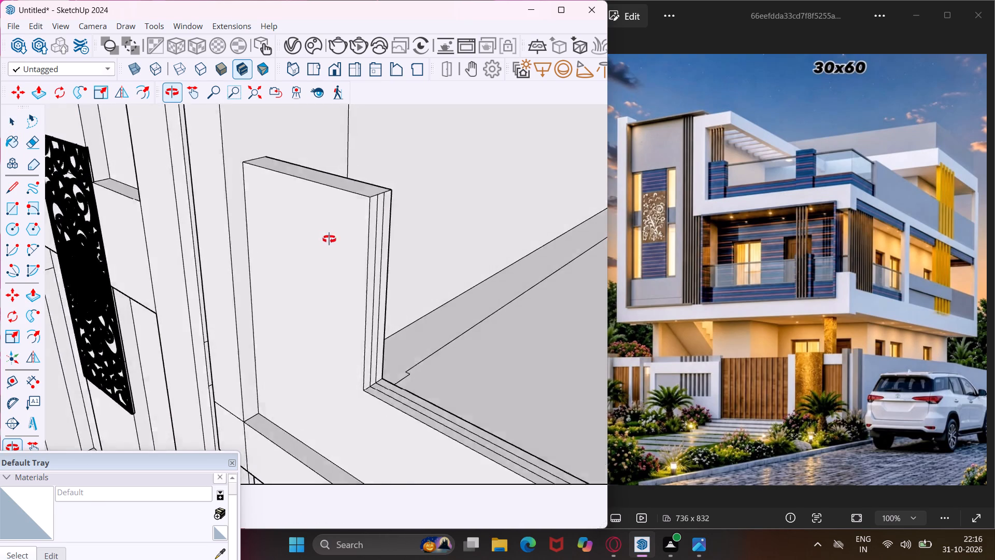
Draw vertical lines from the step corner of the parapet block beside the tower down to the base on its outer and inner faces.
{"action": "middle_click_drag", "start_coordinate": [329, 239], "coordinate": [346, 220]}
{"action": "left_click", "coordinate": [15, 184]}
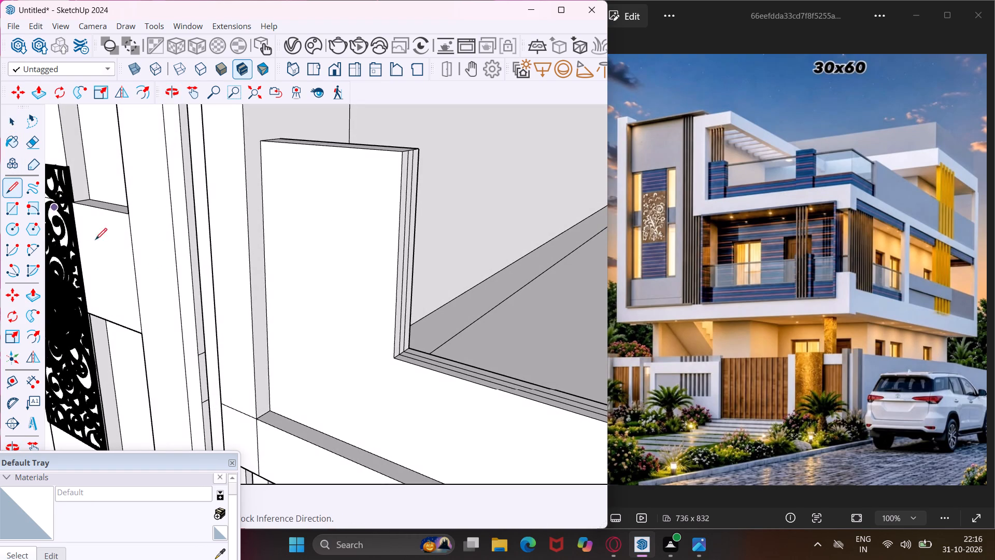
{"action": "left_click", "coordinate": [395, 359]}
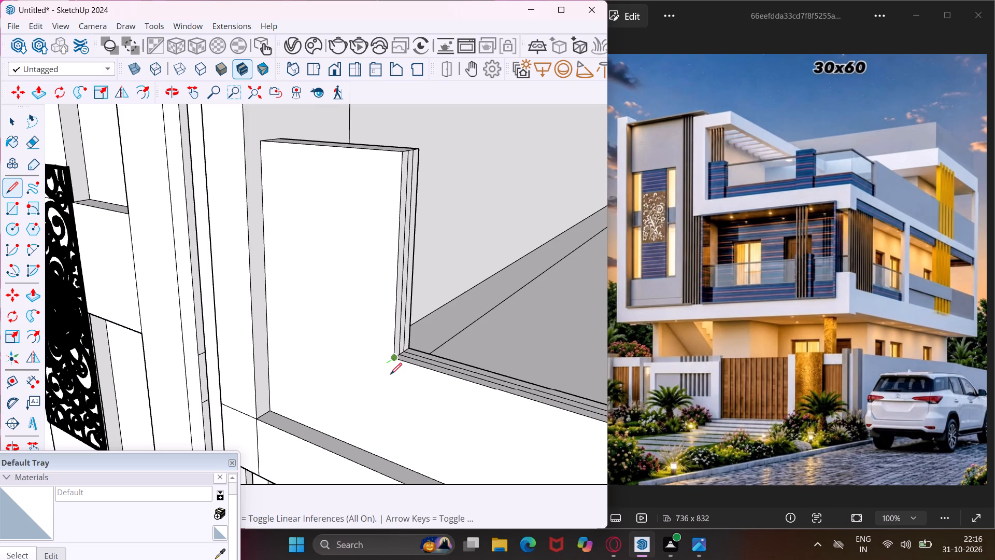
{"action": "left_click", "coordinate": [387, 458]}
{"action": "scroll", "coordinate": [462, 383], "scroll_direction": "down", "scroll_amount": 1}
{"action": "middle_click_drag", "start_coordinate": [459, 383], "coordinate": [185, 442]}
{"action": "scroll", "coordinate": [199, 386], "scroll_direction": "up", "scroll_amount": 4}
{"action": "left_click", "coordinate": [197, 360]}
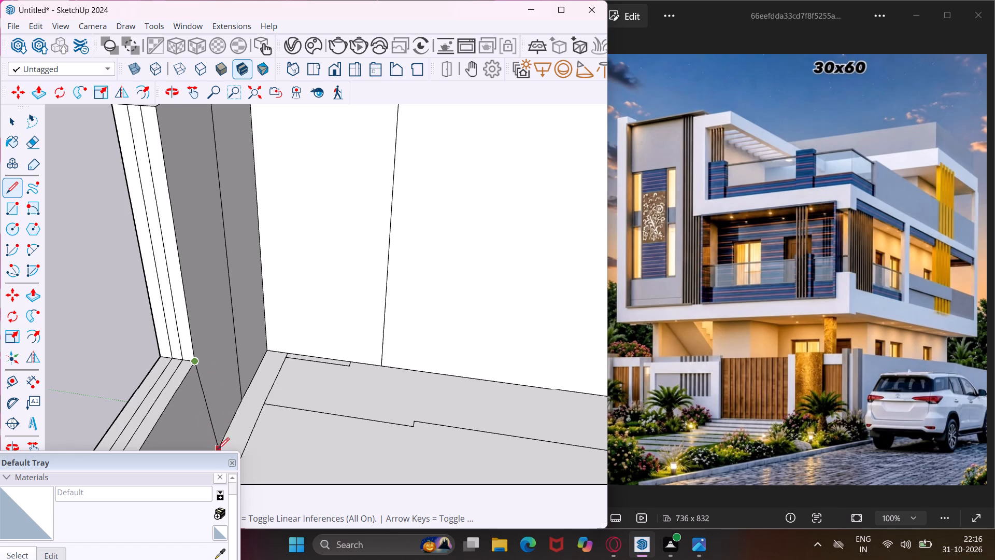
{"action": "middle_click_drag", "start_coordinate": [205, 449], "coordinate": [177, 362]}
{"action": "left_click", "coordinate": [168, 390]}
Draw two vertical lines on the parapet's outer face, extending both sides of the middle raised block down to the ledge.
{"action": "middle_click_drag", "start_coordinate": [196, 340], "coordinate": [211, 353]}
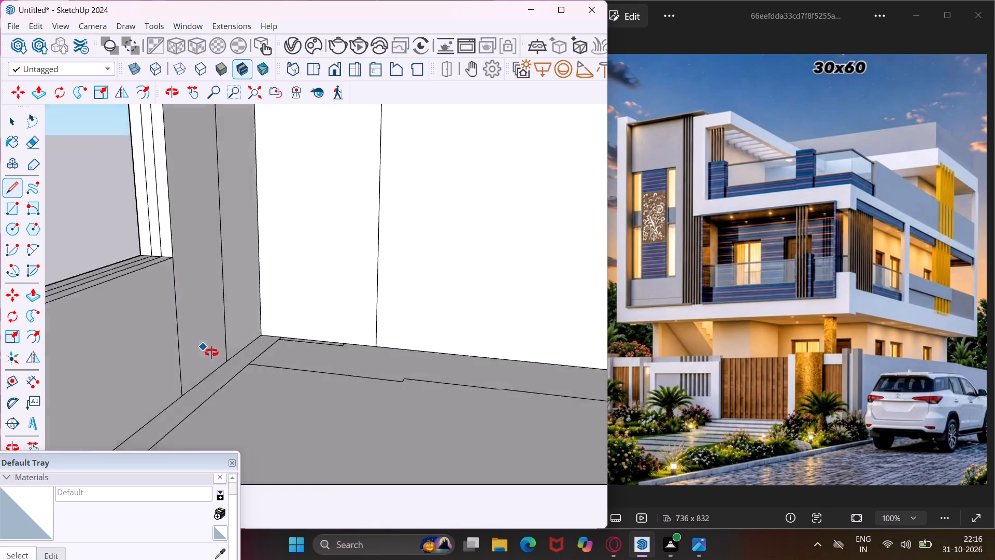
{"action": "middle_click_drag", "start_coordinate": [211, 353], "coordinate": [433, 383]}
{"action": "scroll", "coordinate": [315, 325], "scroll_direction": "down", "scroll_amount": 13}
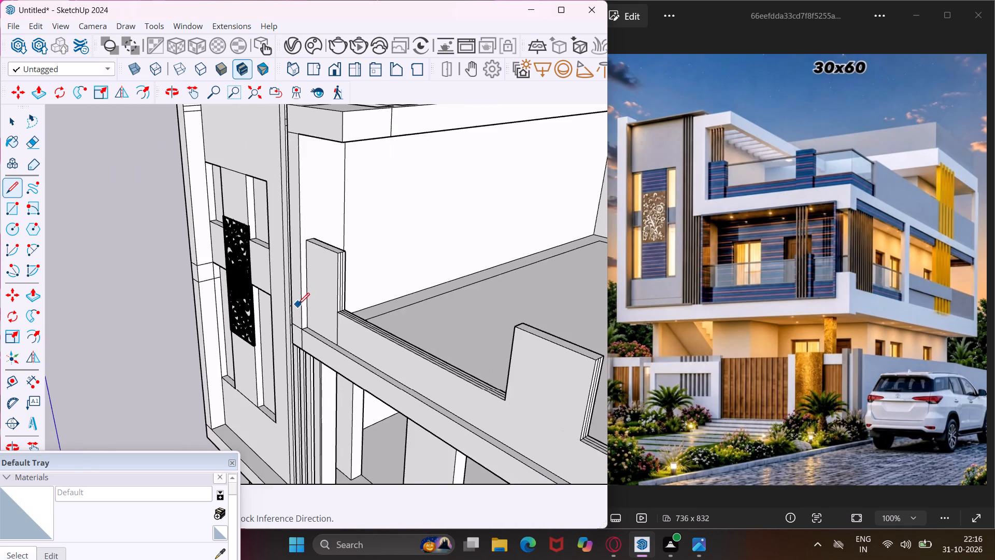
{"action": "scroll", "coordinate": [301, 289], "scroll_direction": "down", "scroll_amount": 6}
{"action": "scroll", "coordinate": [427, 366], "scroll_direction": "up", "scroll_amount": 6}
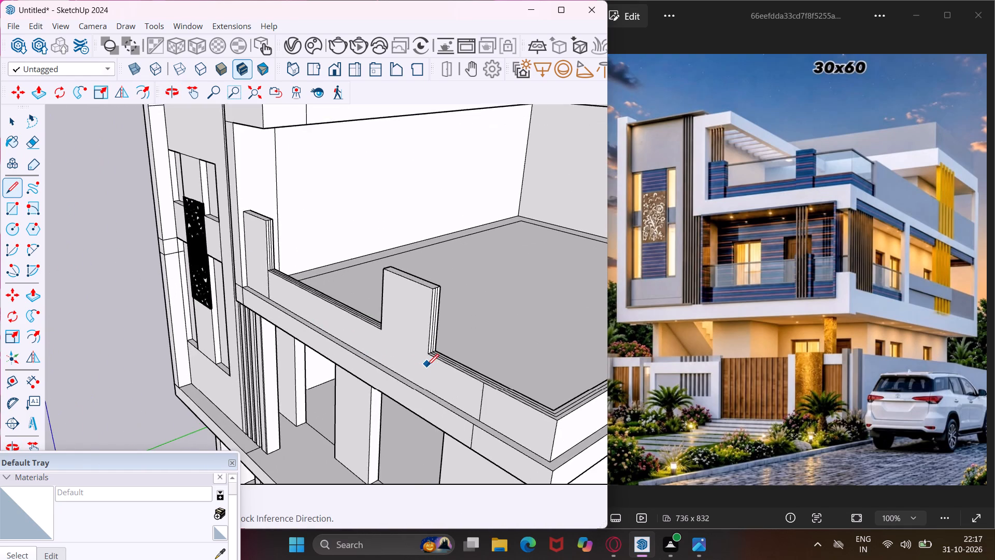
{"action": "scroll", "coordinate": [427, 366], "scroll_direction": "up", "scroll_amount": 13}
{"action": "left_click", "coordinate": [431, 320]}
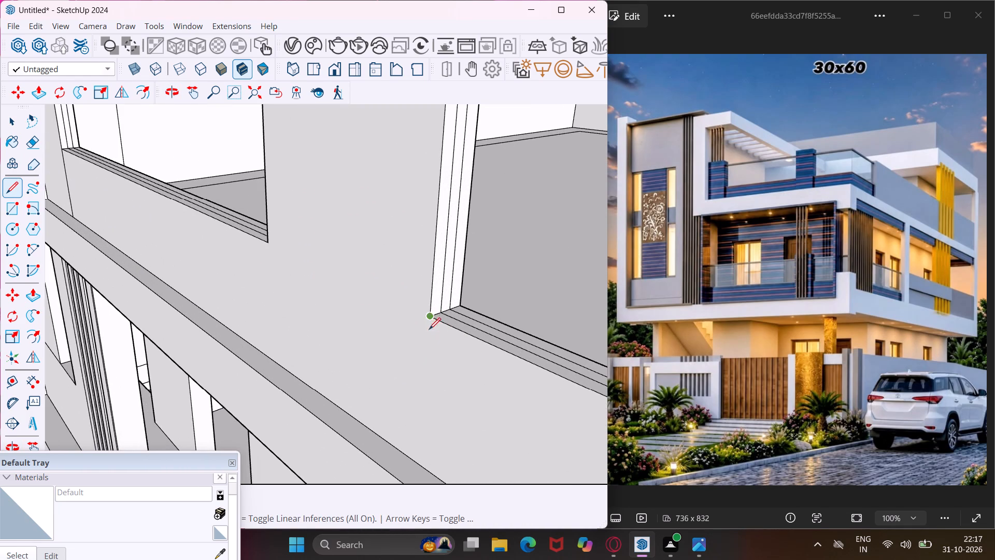
{"action": "left_click", "coordinate": [421, 463]}
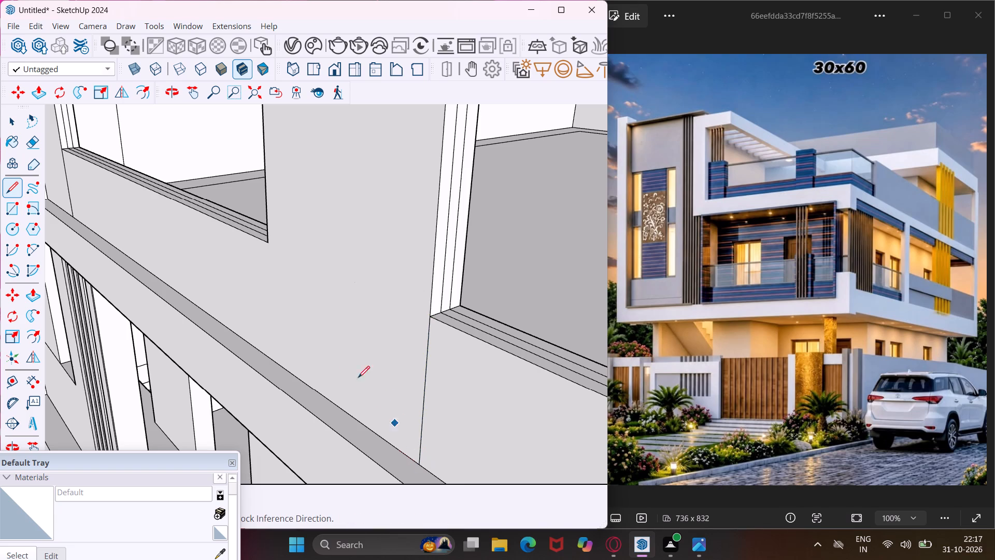
{"action": "left_click", "coordinate": [271, 240]}
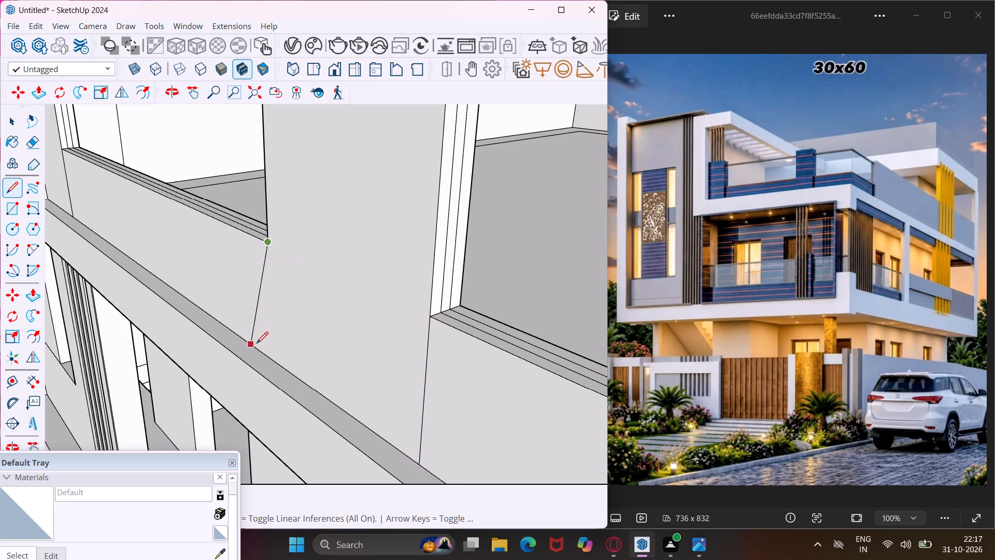
{"action": "left_click", "coordinate": [271, 358]}
Draw two matching vertical lines on the parapet's terrace side, extending the middle raised block's sides down to the base.
{"action": "middle_click_drag", "start_coordinate": [424, 317], "coordinate": [415, 316]}
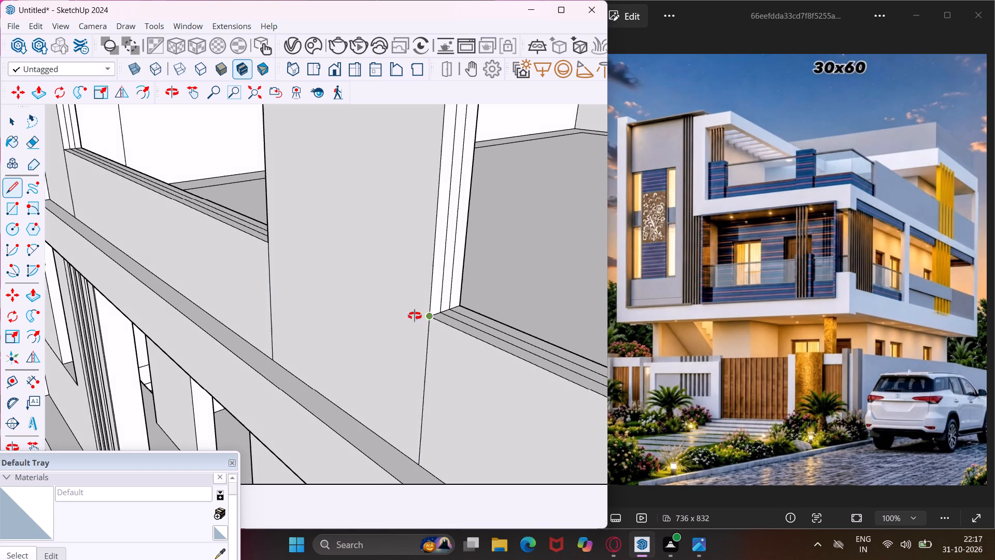
{"action": "middle_click_drag", "start_coordinate": [415, 316], "coordinate": [116, 313]}
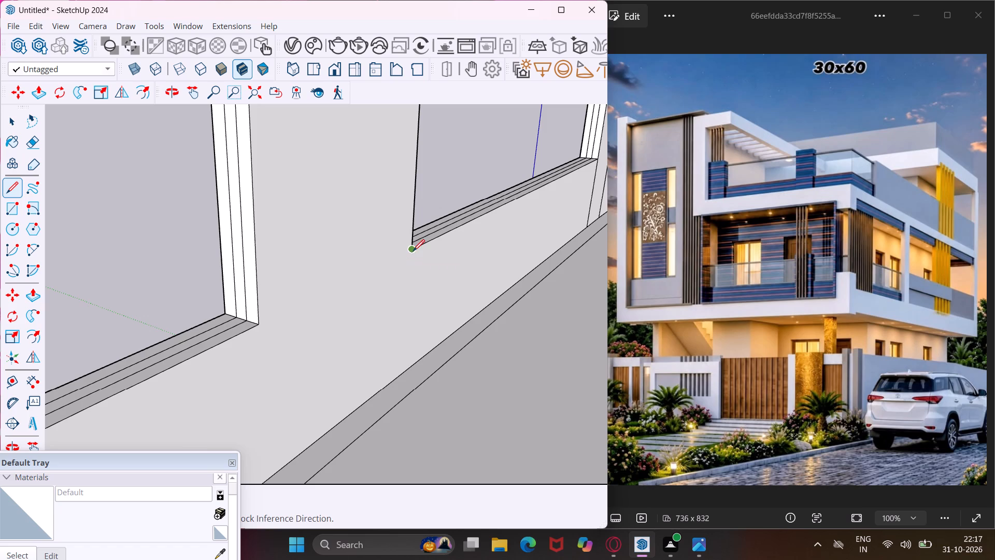
{"action": "left_click", "coordinate": [413, 251]}
{"action": "left_click", "coordinate": [407, 369]}
{"action": "left_click", "coordinate": [261, 325]}
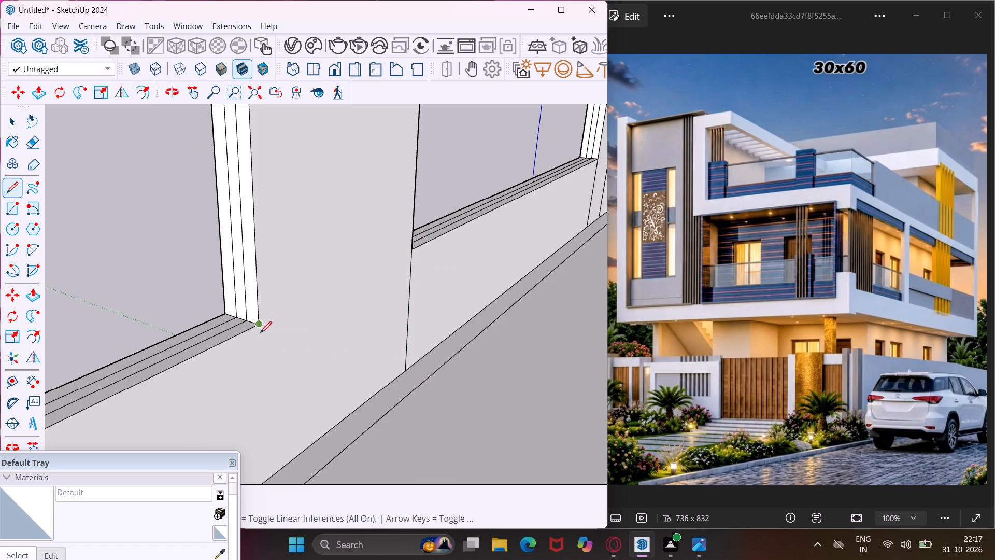
{"action": "left_click", "coordinate": [267, 478]}
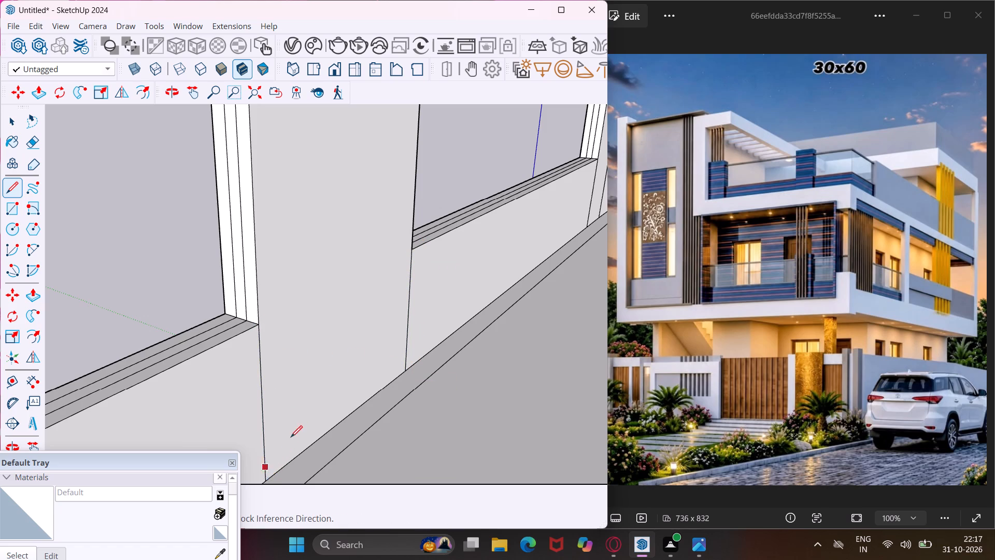
{"action": "key", "text": "Escape"}
{"action": "key", "text": "space"}
Thicken the middle parapet block by pulling its terrace-side face slightly out and its street-side face out by the same distance.
{"action": "scroll", "coordinate": [307, 281], "scroll_direction": "down", "scroll_amount": 7}
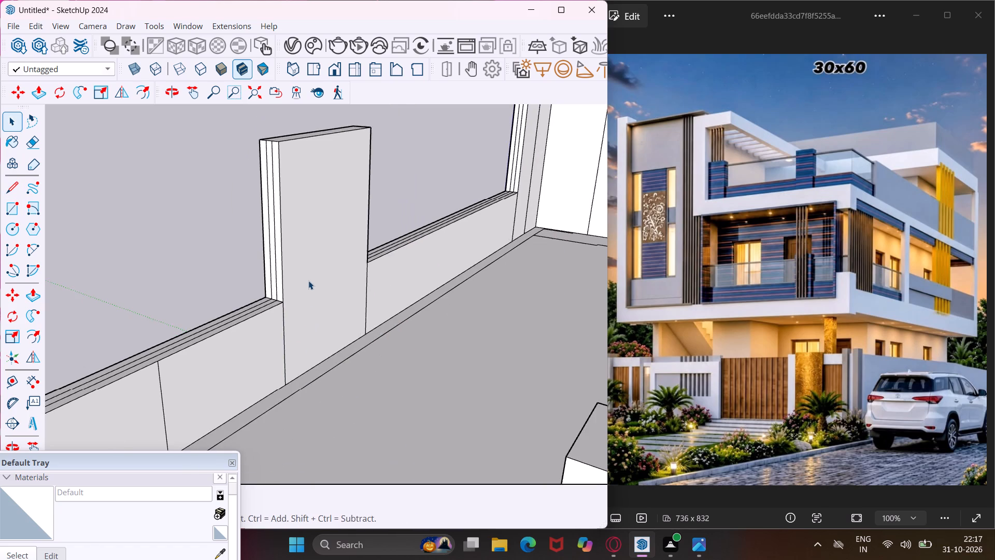
{"action": "middle_click_drag", "start_coordinate": [308, 281], "coordinate": [350, 335]}
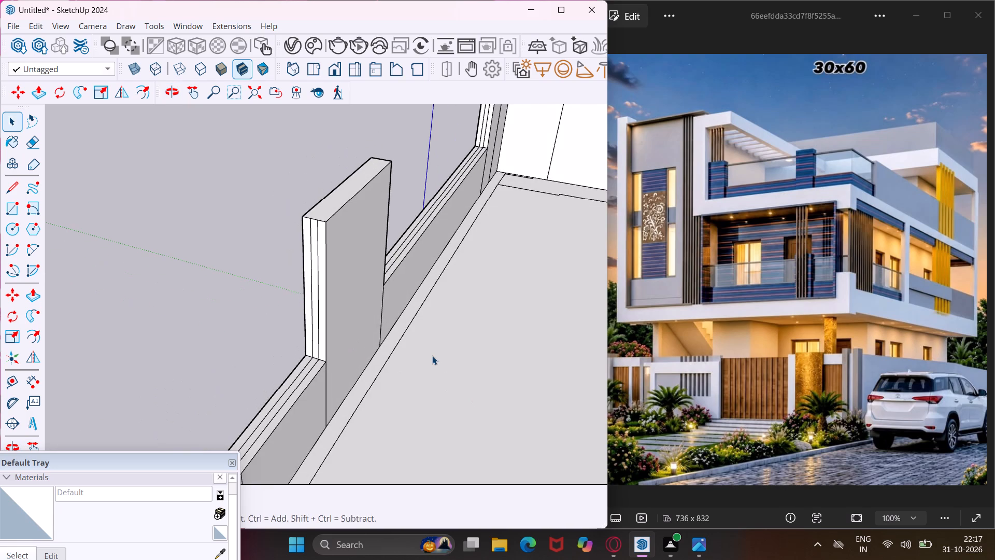
{"action": "scroll", "coordinate": [350, 268], "scroll_direction": "up", "scroll_amount": 4}
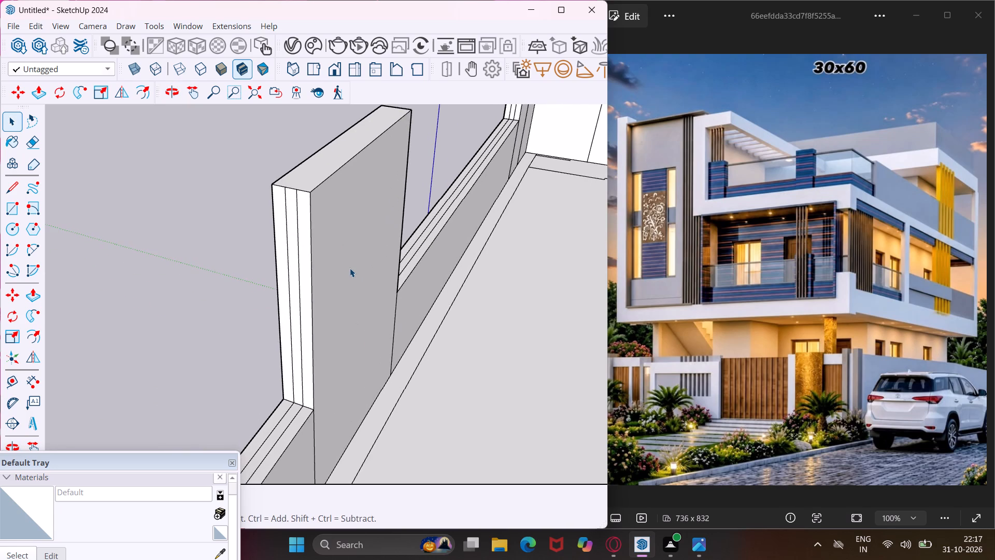
{"action": "left_click", "coordinate": [350, 268]}
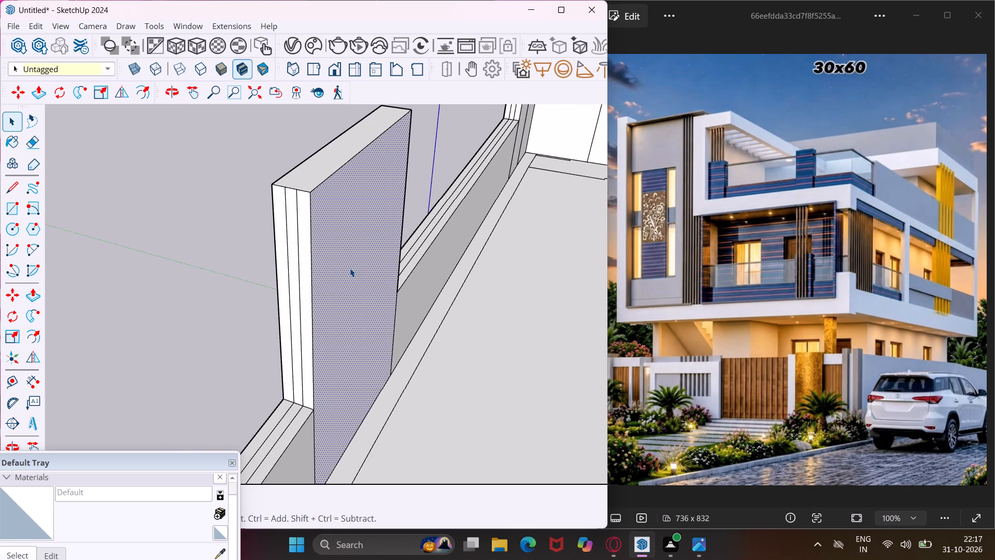
{"action": "key", "text": "p"}
{"action": "left_click", "coordinate": [350, 268]}
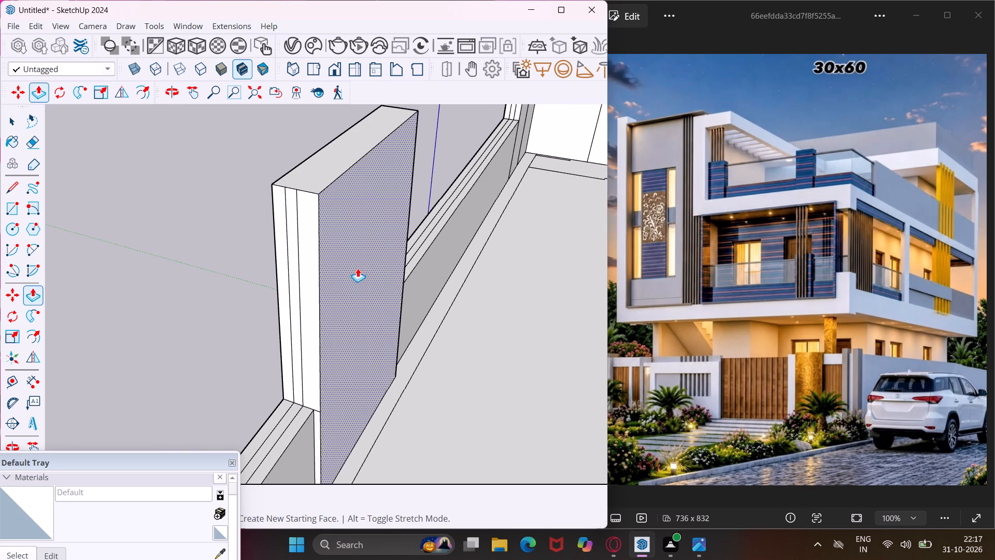
{"action": "left_click", "coordinate": [364, 271]}
{"action": "middle_click_drag", "start_coordinate": [364, 271], "coordinate": [501, 264]}
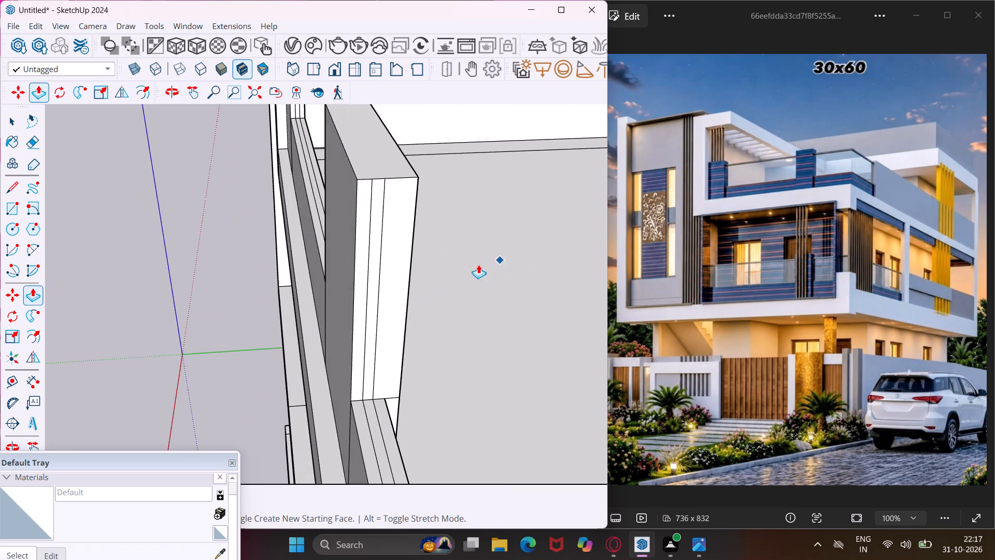
{"action": "key", "text": "Escape"}
{"action": "scroll", "coordinate": [343, 299], "scroll_direction": "up", "scroll_amount": 3}
{"action": "double_click", "coordinate": [343, 299]}
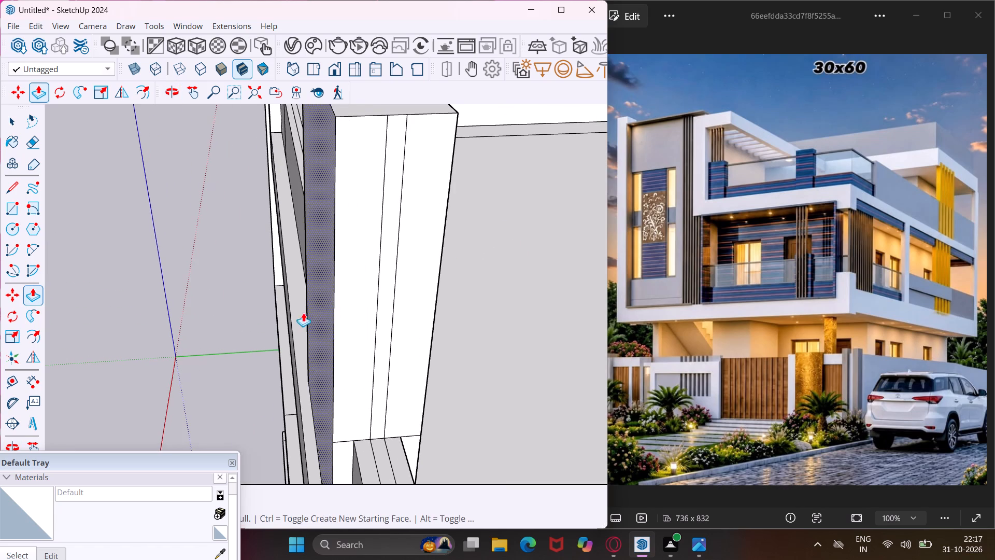
Pull the outer and inner faces of the parapet block beside the tower outward by the same distance as the middle block.
{"action": "scroll", "coordinate": [287, 247], "scroll_direction": "down", "scroll_amount": 9}
{"action": "scroll", "coordinate": [272, 125], "scroll_direction": "up", "scroll_amount": 9}
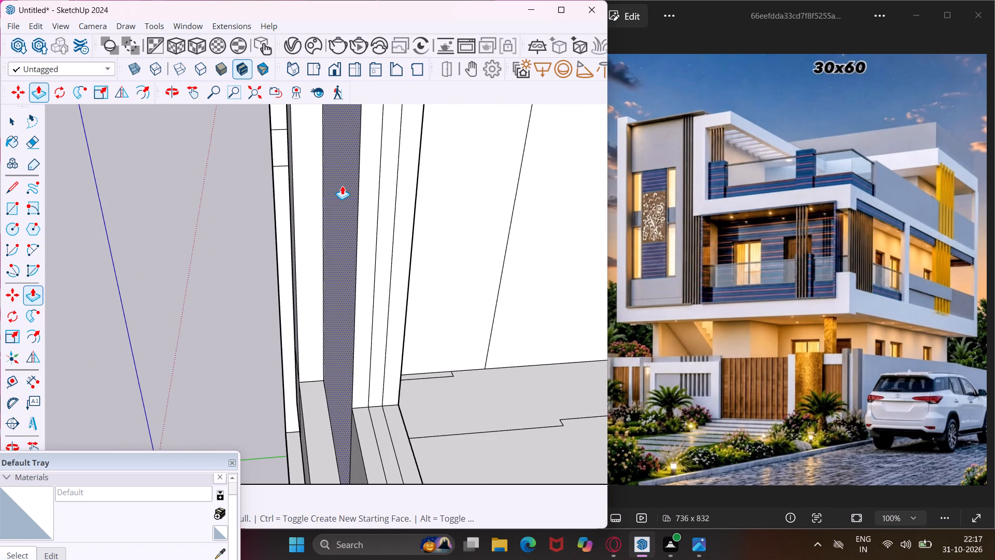
{"action": "double_click", "coordinate": [342, 186]}
{"action": "middle_click_drag", "start_coordinate": [408, 210], "coordinate": [250, 239]}
{"action": "scroll", "coordinate": [408, 210], "scroll_direction": "up", "scroll_amount": 1}
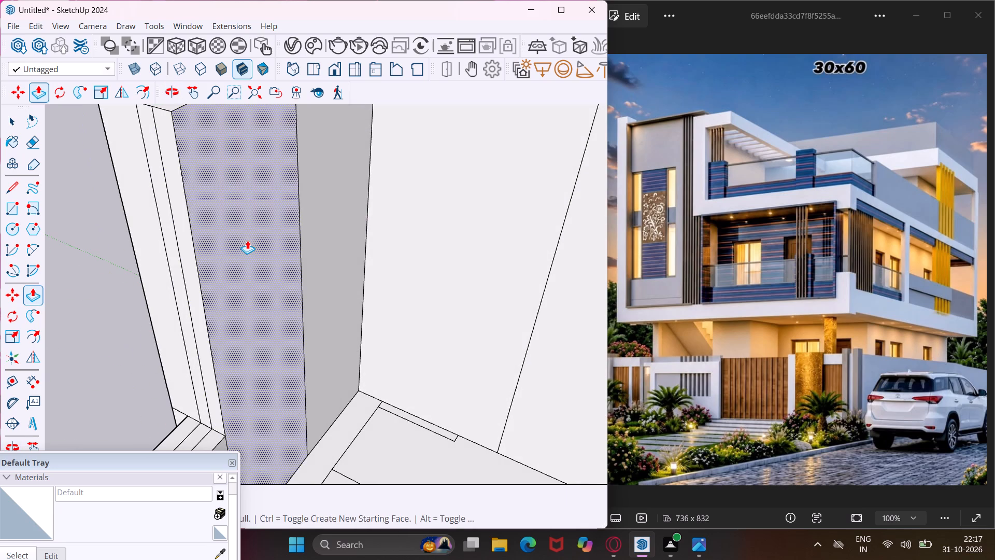
{"action": "double_click", "coordinate": [247, 240]}
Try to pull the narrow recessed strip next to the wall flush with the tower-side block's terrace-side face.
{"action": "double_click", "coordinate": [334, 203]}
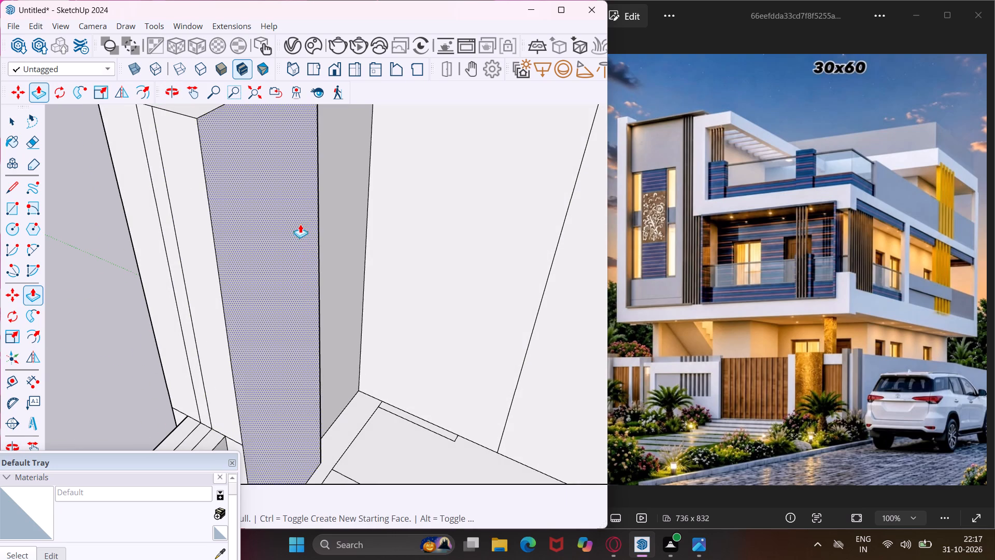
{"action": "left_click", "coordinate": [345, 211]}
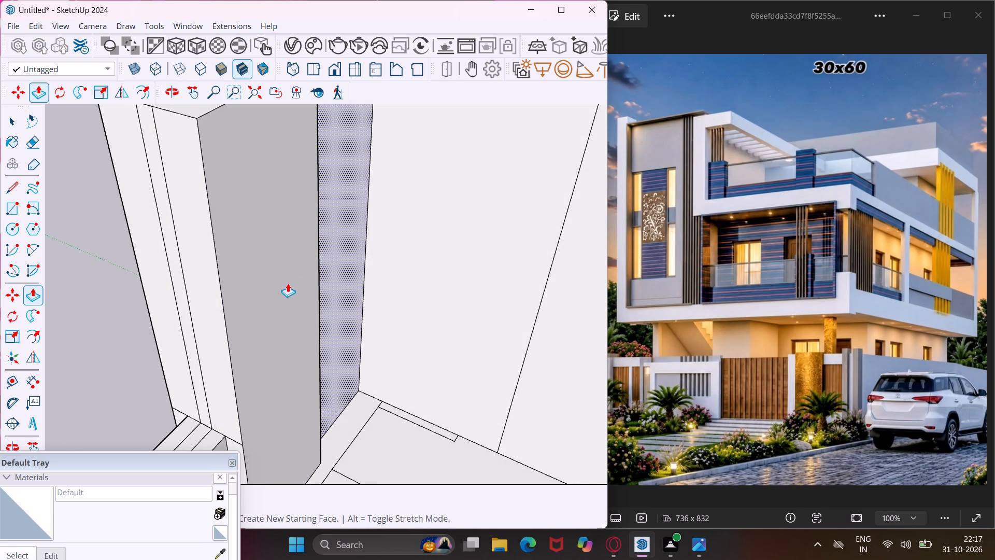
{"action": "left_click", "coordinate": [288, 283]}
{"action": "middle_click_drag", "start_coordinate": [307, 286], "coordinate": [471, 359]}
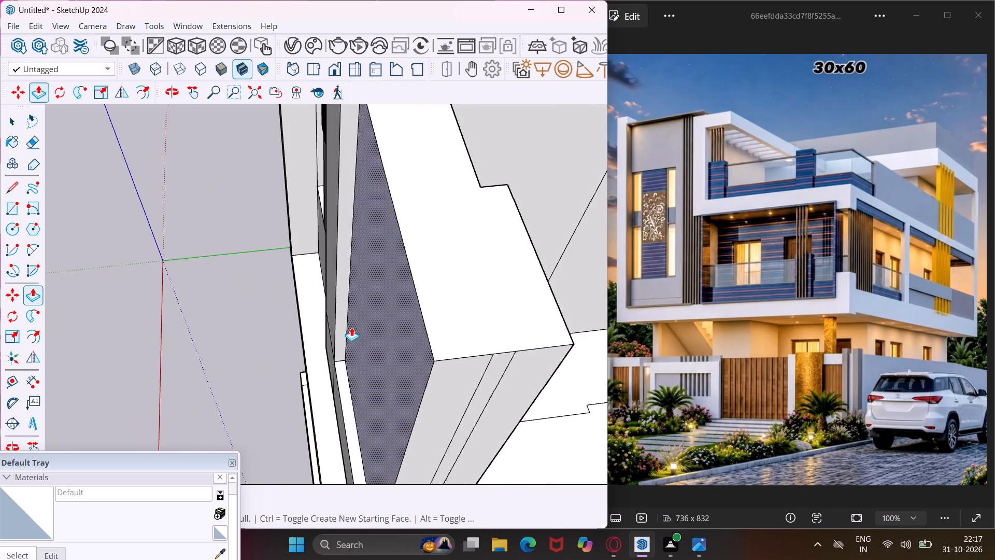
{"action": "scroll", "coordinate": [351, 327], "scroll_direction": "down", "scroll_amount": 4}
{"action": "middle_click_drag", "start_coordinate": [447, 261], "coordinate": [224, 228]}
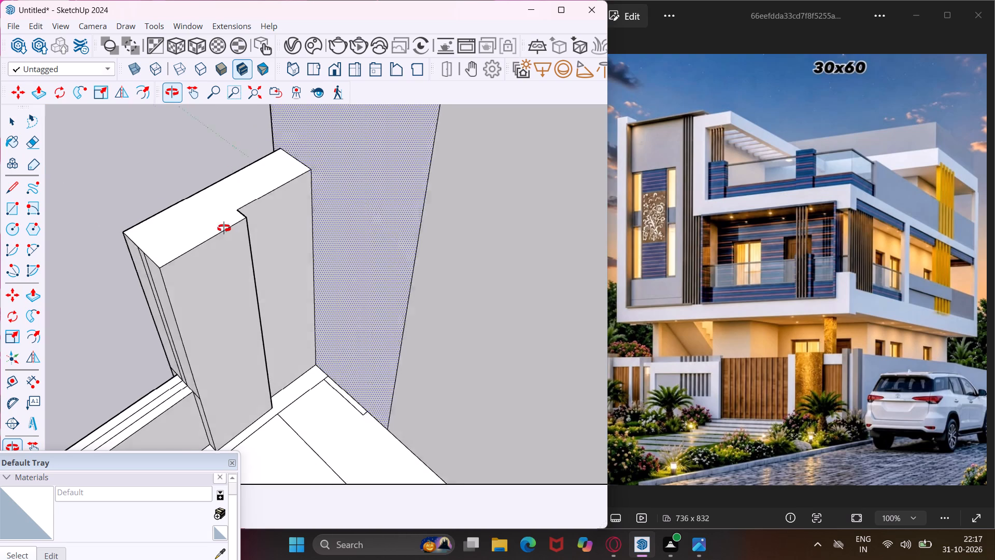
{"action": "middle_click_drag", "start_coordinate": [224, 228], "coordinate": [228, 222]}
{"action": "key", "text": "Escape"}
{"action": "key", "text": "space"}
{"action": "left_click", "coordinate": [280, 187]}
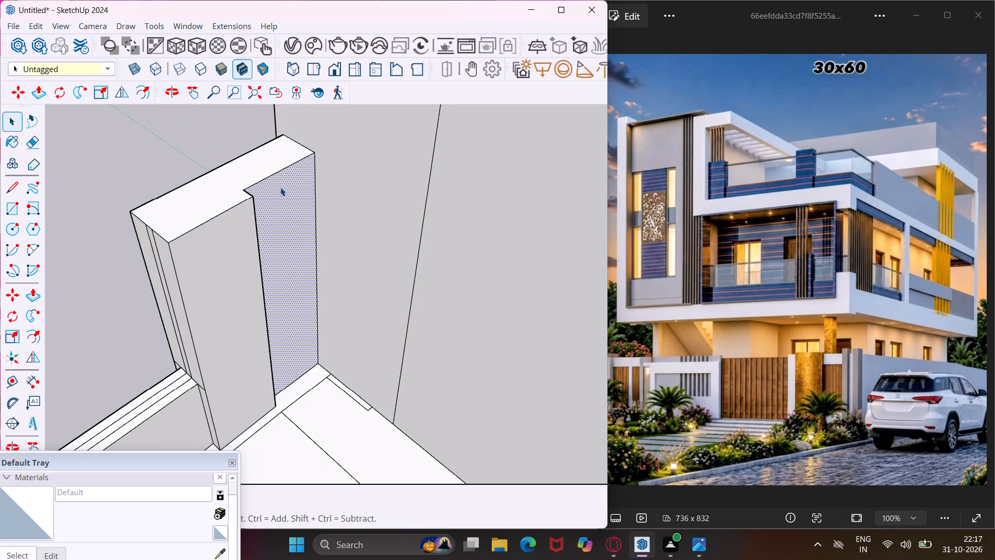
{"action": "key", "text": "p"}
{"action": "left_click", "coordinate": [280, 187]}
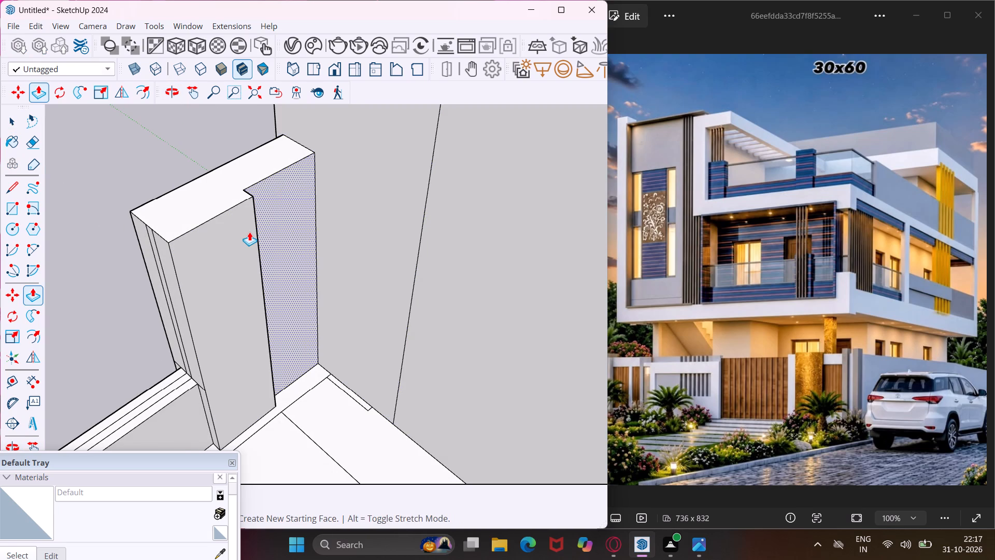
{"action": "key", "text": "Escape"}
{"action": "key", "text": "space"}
Pull up the central strip on the parapet top between the tower-side and middle blocks, forming a thin panel slightly below the block tops.
{"action": "middle_click_drag", "start_coordinate": [244, 235], "coordinate": [394, 242]}
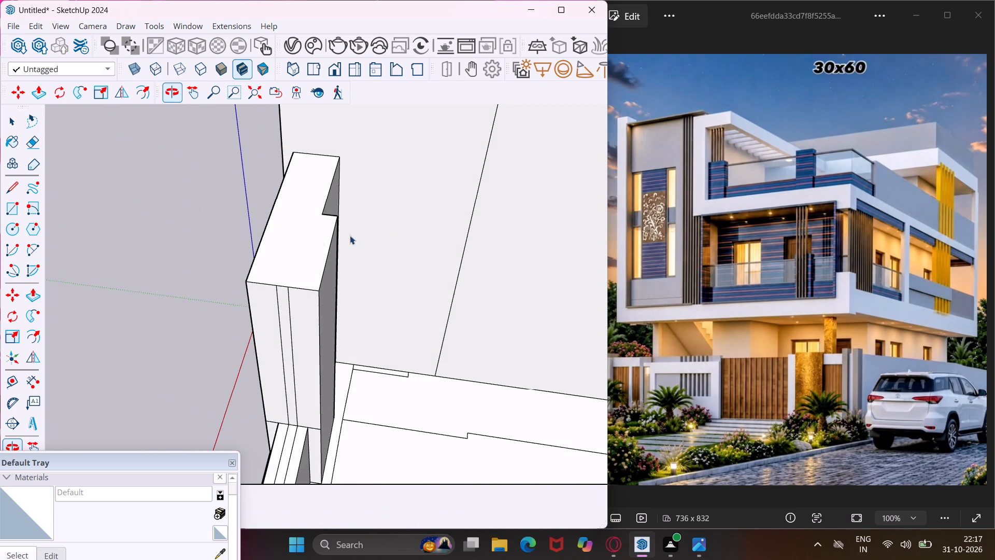
{"action": "scroll", "coordinate": [277, 245], "scroll_direction": "down", "scroll_amount": 5}
{"action": "middle_click_drag", "start_coordinate": [275, 249], "coordinate": [438, 229]}
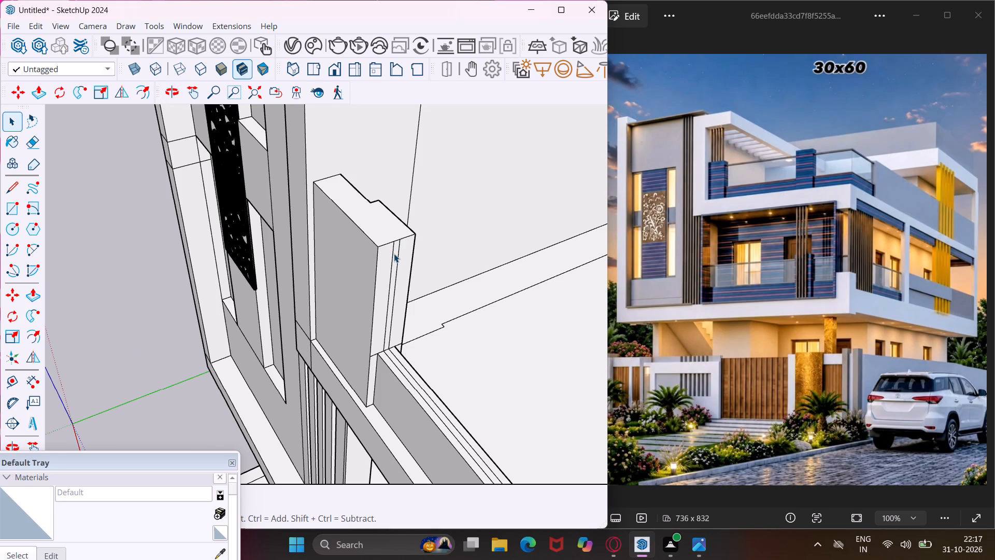
{"action": "scroll", "coordinate": [394, 255], "scroll_direction": "up", "scroll_amount": 1}
{"action": "scroll", "coordinate": [375, 238], "scroll_direction": "down", "scroll_amount": 10}
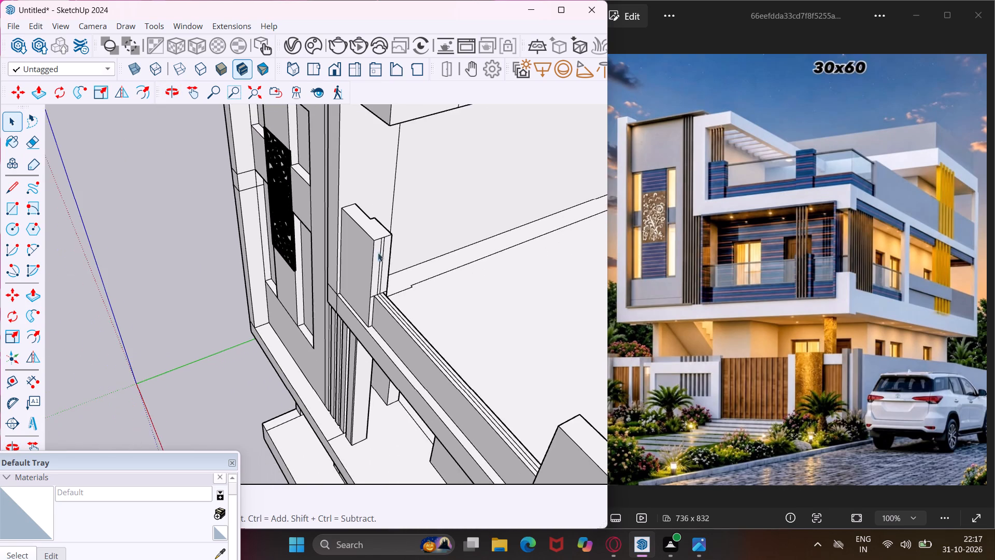
{"action": "scroll", "coordinate": [410, 326], "scroll_direction": "up", "scroll_amount": 13}
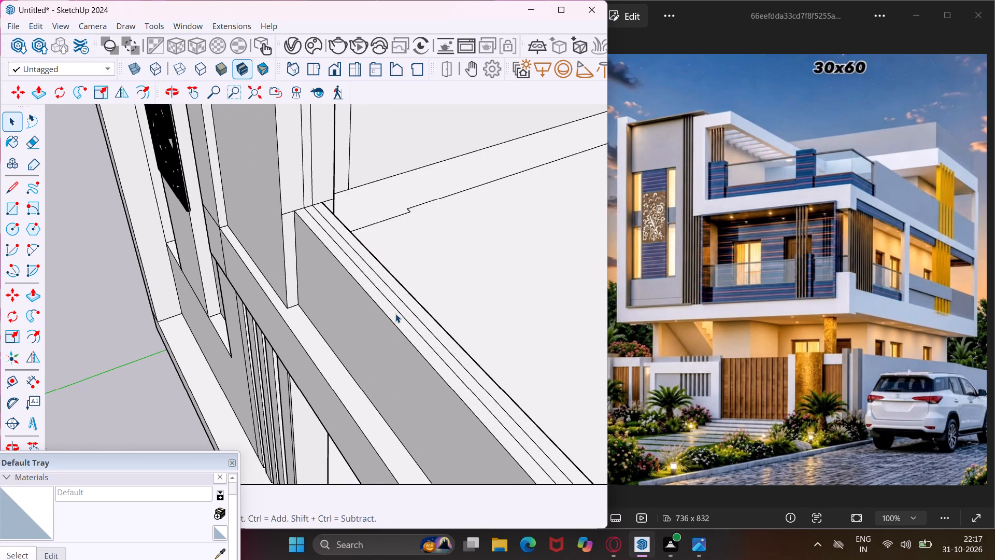
{"action": "left_click", "coordinate": [395, 303]}
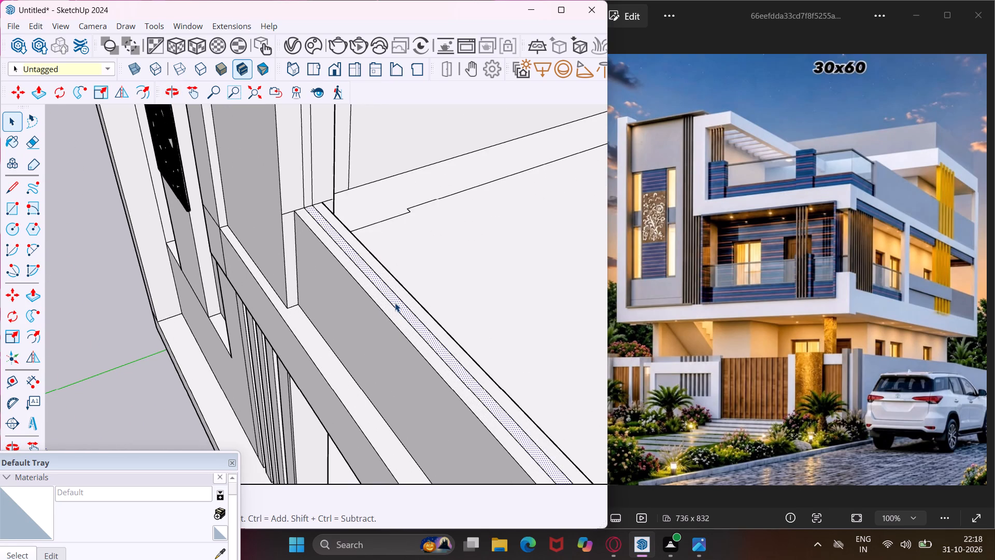
{"action": "key", "text": "p"}
{"action": "left_click", "coordinate": [395, 303]}
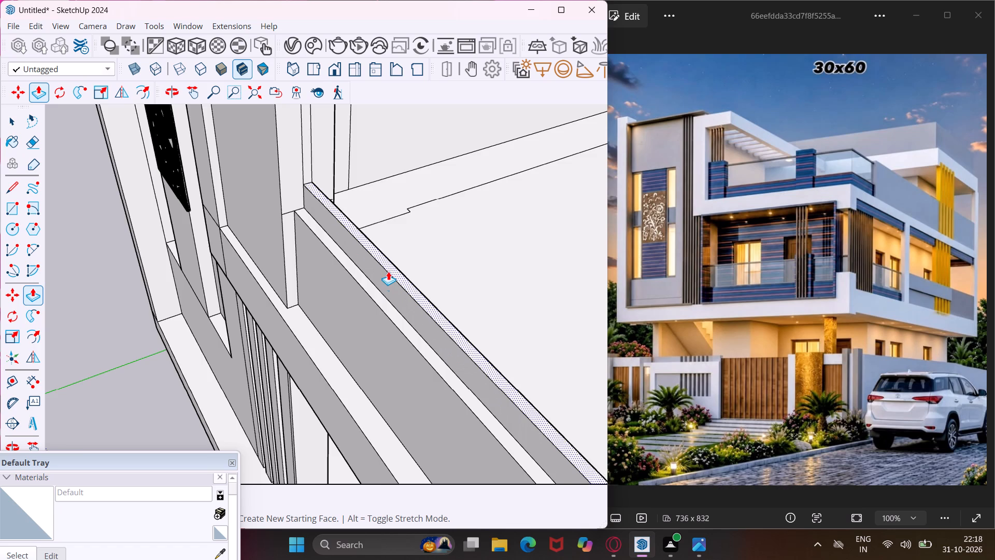
{"action": "scroll", "coordinate": [387, 268], "scroll_direction": "down", "scroll_amount": 10}
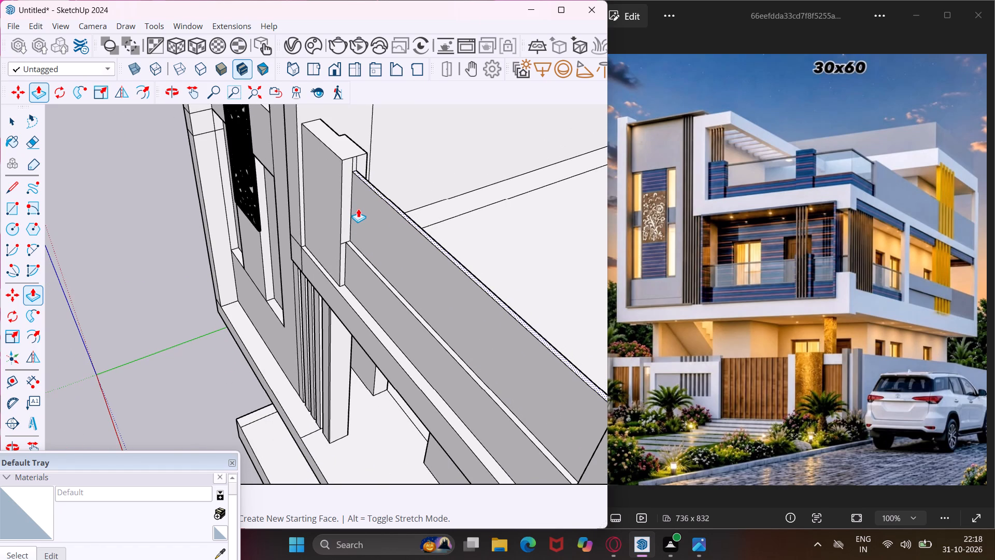
{"action": "left_click", "coordinate": [358, 208]}
{"action": "key", "text": "Escape"}
Pull up the central parapet strip running from the middle block around the corner, matching the height of the first thin panel.
{"action": "scroll", "coordinate": [214, 225], "scroll_direction": "down", "scroll_amount": 6}
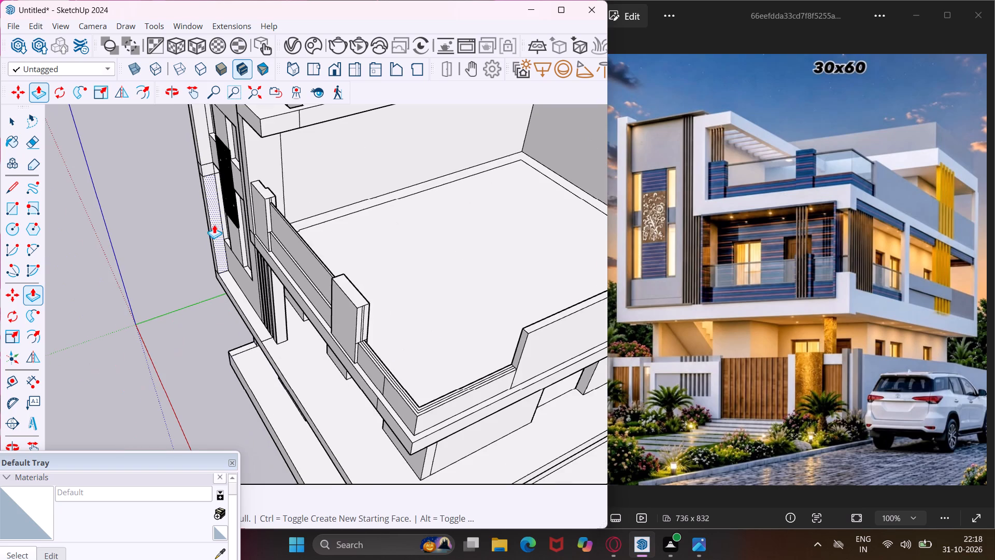
{"action": "scroll", "coordinate": [373, 344], "scroll_direction": "up", "scroll_amount": 12}
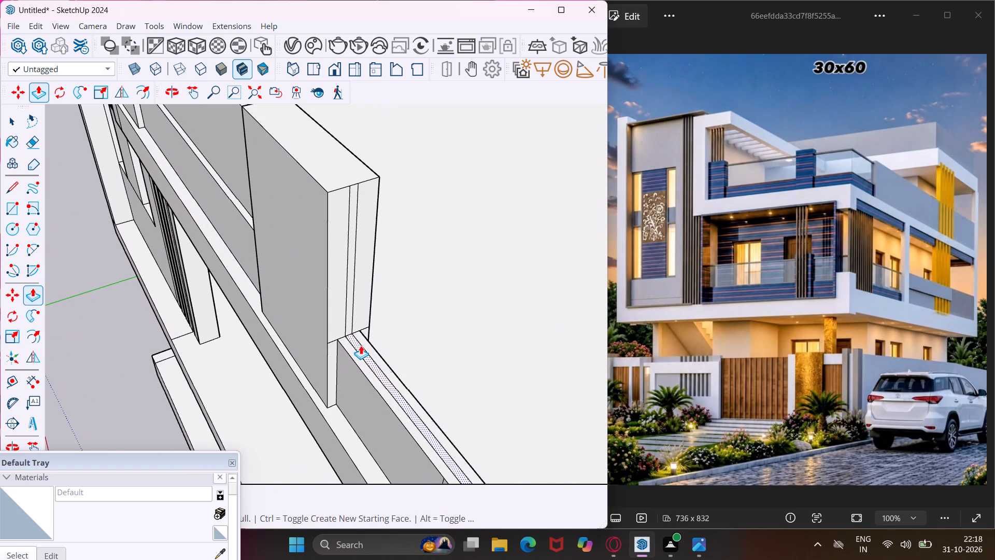
{"action": "left_click", "coordinate": [358, 346]}
{"action": "scroll", "coordinate": [327, 317], "scroll_direction": "down", "scroll_amount": 6}
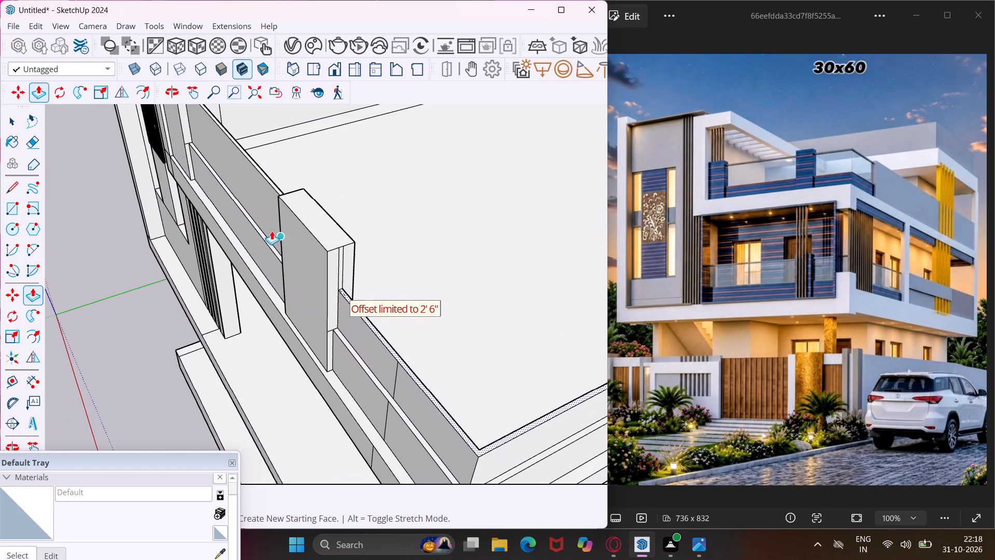
{"action": "left_click", "coordinate": [262, 178]}
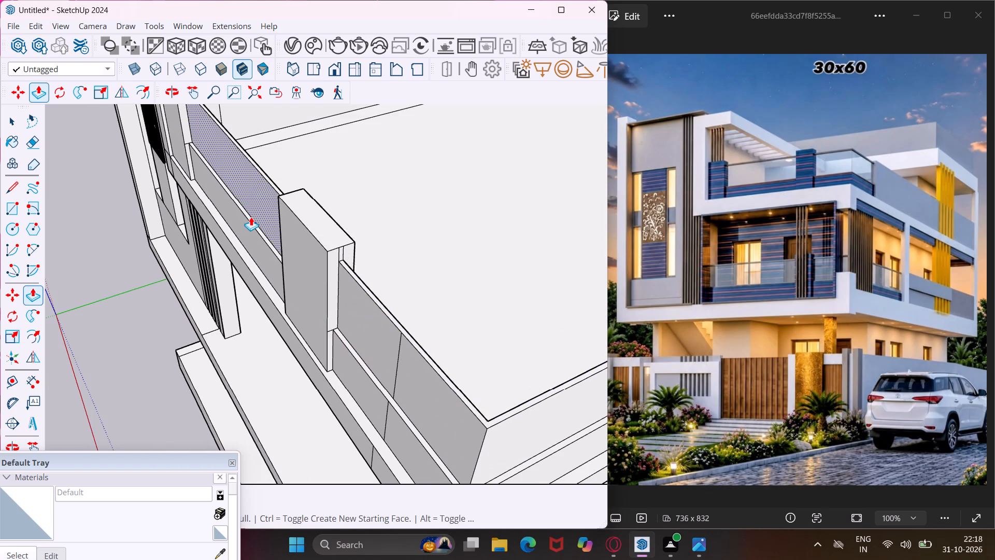
{"action": "key", "text": "Escape"}
{"action": "key", "text": "space"}
Draw a rectangle on the top face of the parapet block beside the tower, at its notched terrace-side edge.
{"action": "scroll", "coordinate": [251, 217], "scroll_direction": "down", "scroll_amount": 5}
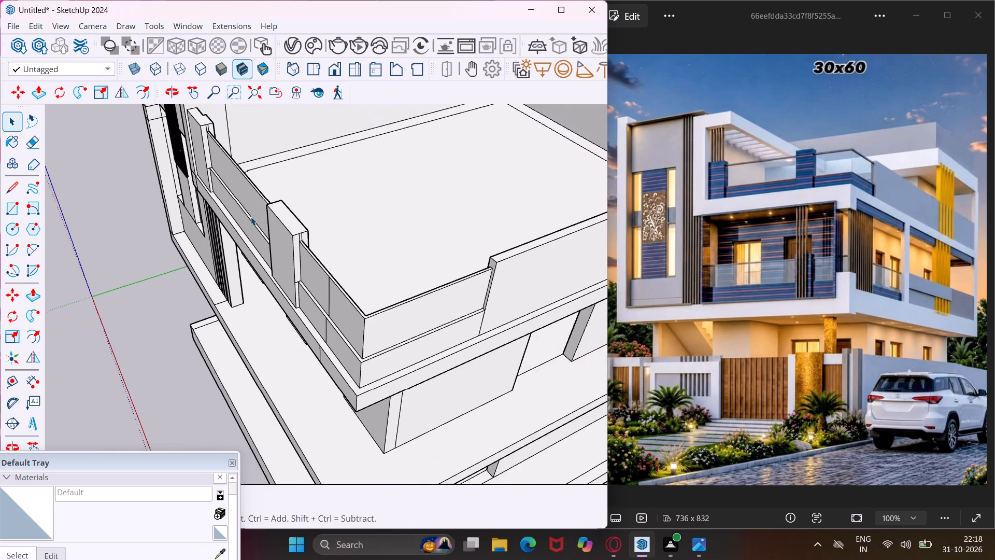
{"action": "scroll", "coordinate": [251, 217], "scroll_direction": "down", "scroll_amount": 4}
{"action": "middle_click_drag", "start_coordinate": [253, 229], "coordinate": [253, 230]}
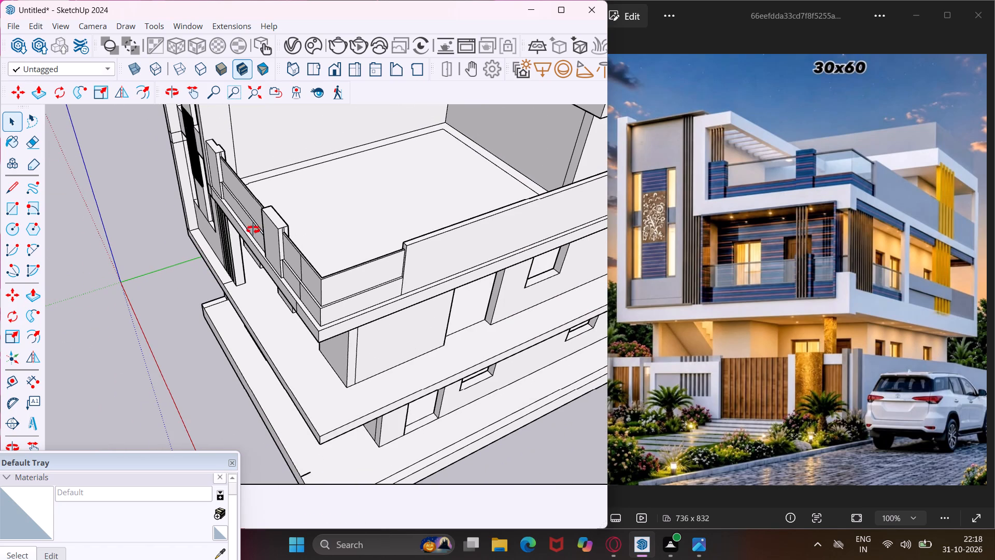
{"action": "middle_click_drag", "start_coordinate": [253, 230], "coordinate": [430, 282]}
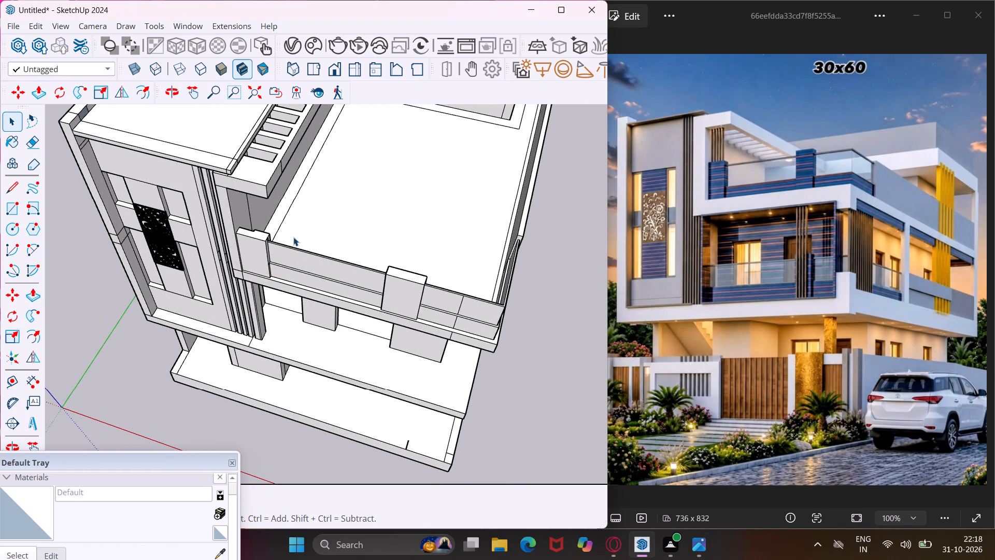
{"action": "scroll", "coordinate": [293, 237], "scroll_direction": "up", "scroll_amount": 5}
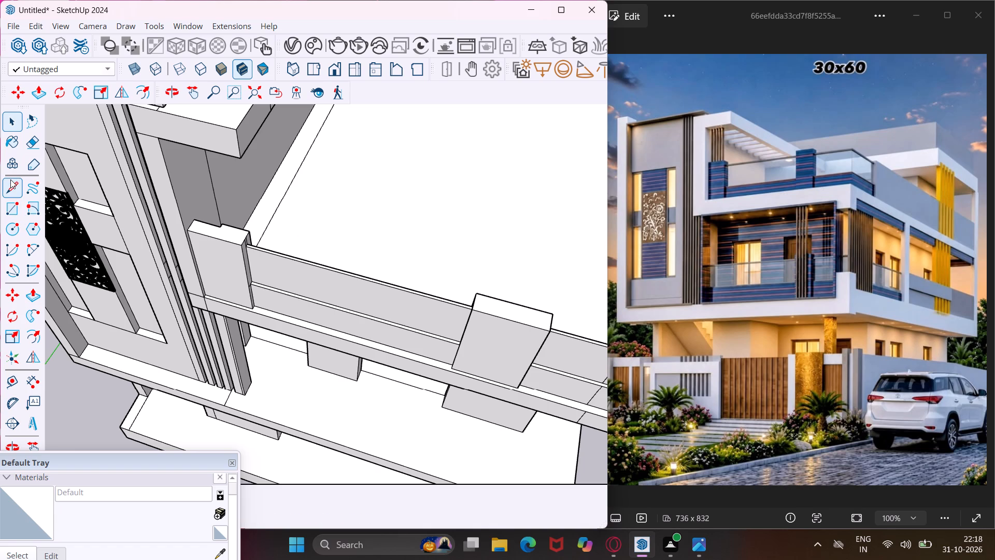
{"action": "left_click", "coordinate": [6, 208]}
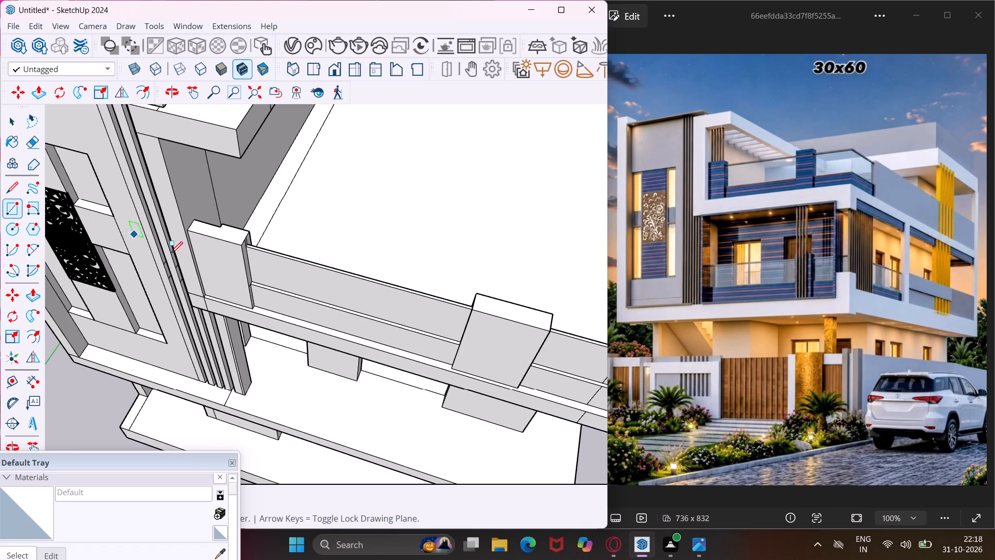
{"action": "scroll", "coordinate": [211, 240], "scroll_direction": "up", "scroll_amount": 15}
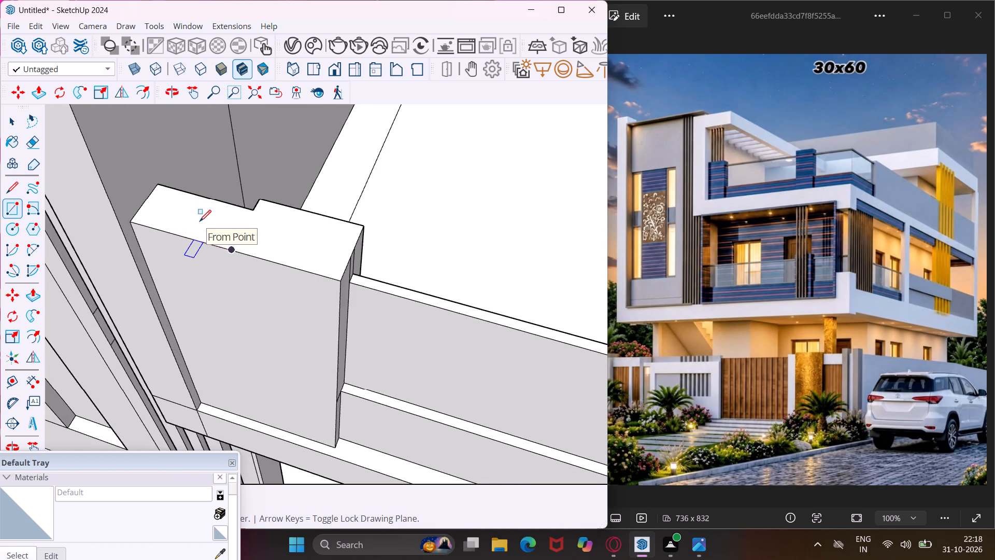
{"action": "scroll", "coordinate": [200, 221], "scroll_direction": "up", "scroll_amount": 2}
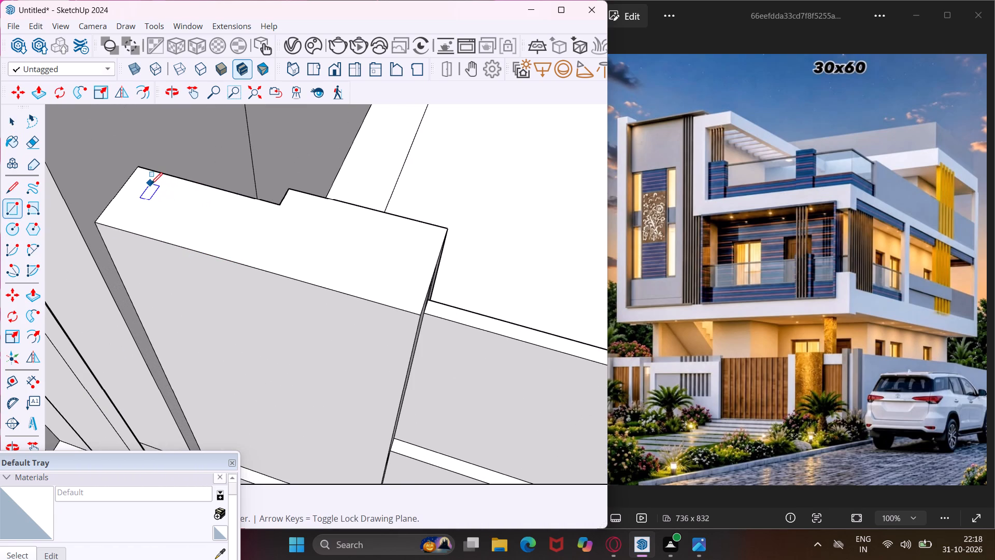
Draw a small rectangle on the top face of the terrace parapet's end pier, near the end beside the tower.
{"action": "left_click", "coordinate": [151, 179]}
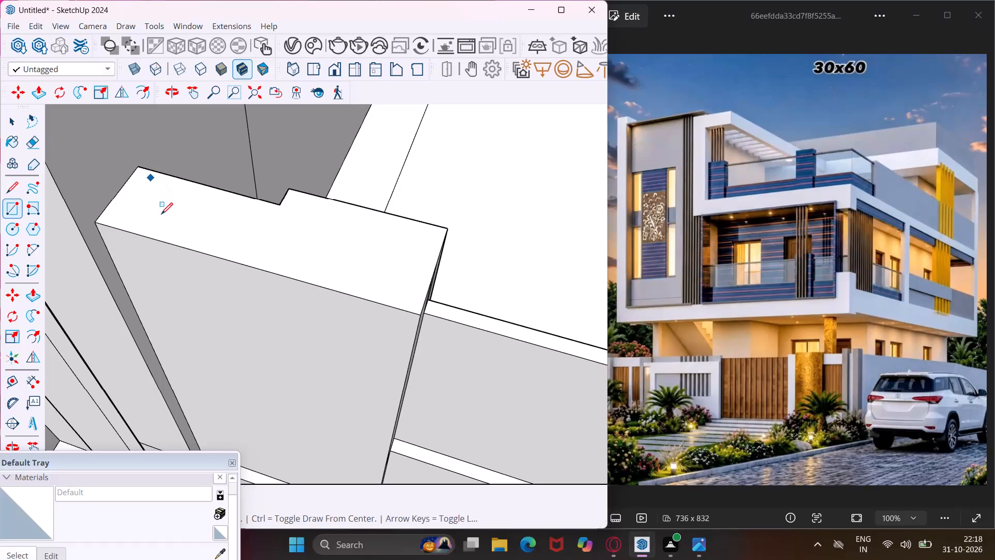
{"action": "left_click", "coordinate": [153, 217]}
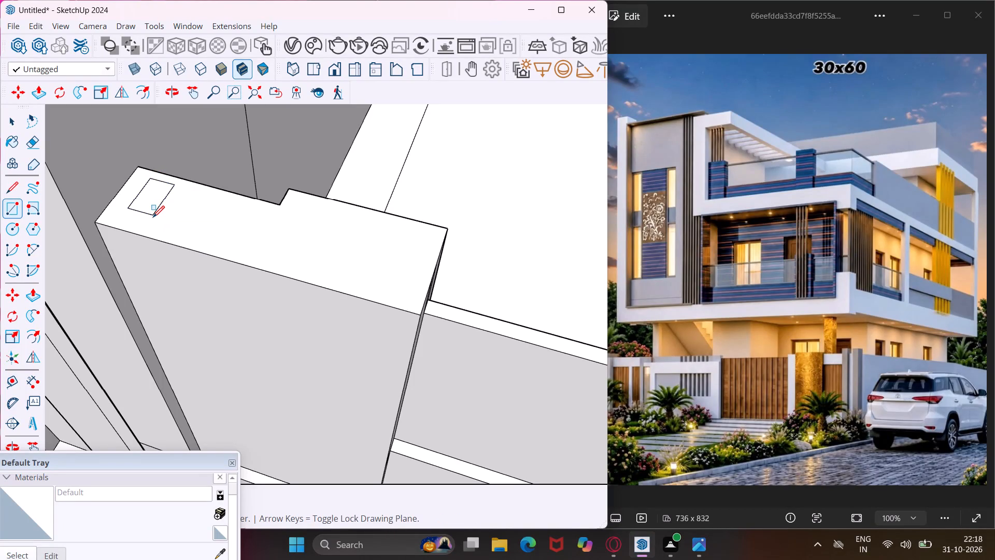
{"action": "key", "text": "Escape"}
Copy the small rectangle five times along the pier's top face, making a roughly evenly spaced row of six.
{"action": "key", "text": "space"}
{"action": "left_click", "coordinate": [148, 209]}
{"action": "key", "text": "m"}
{"action": "left_click", "coordinate": [148, 209]}
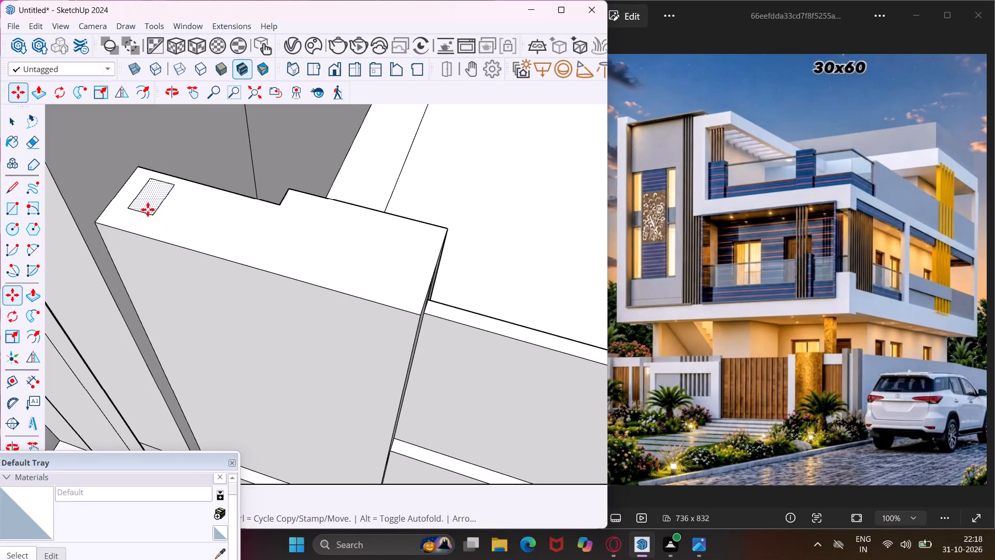
{"action": "left_click", "coordinate": [188, 226]}
{"action": "left_click", "coordinate": [197, 222]}
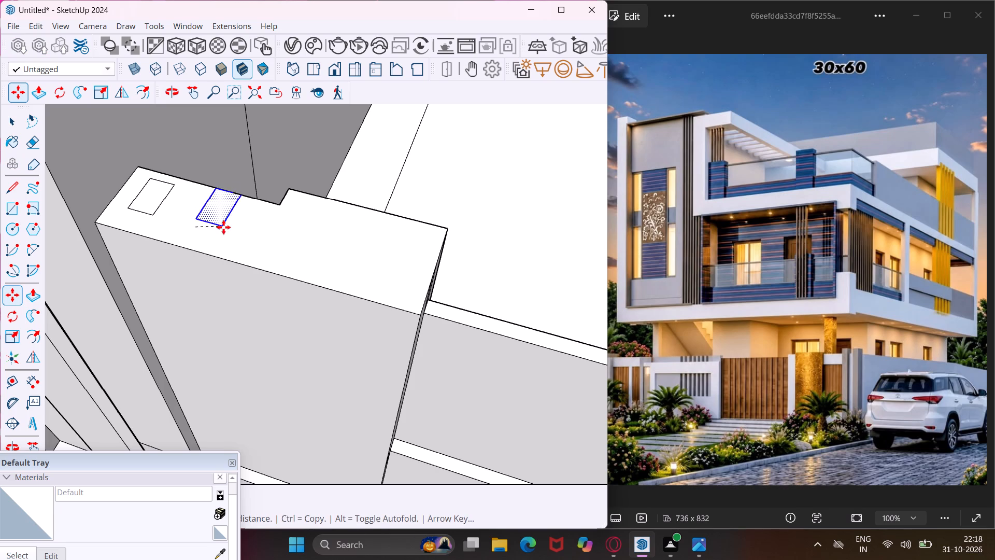
{"action": "left_click", "coordinate": [246, 237]}
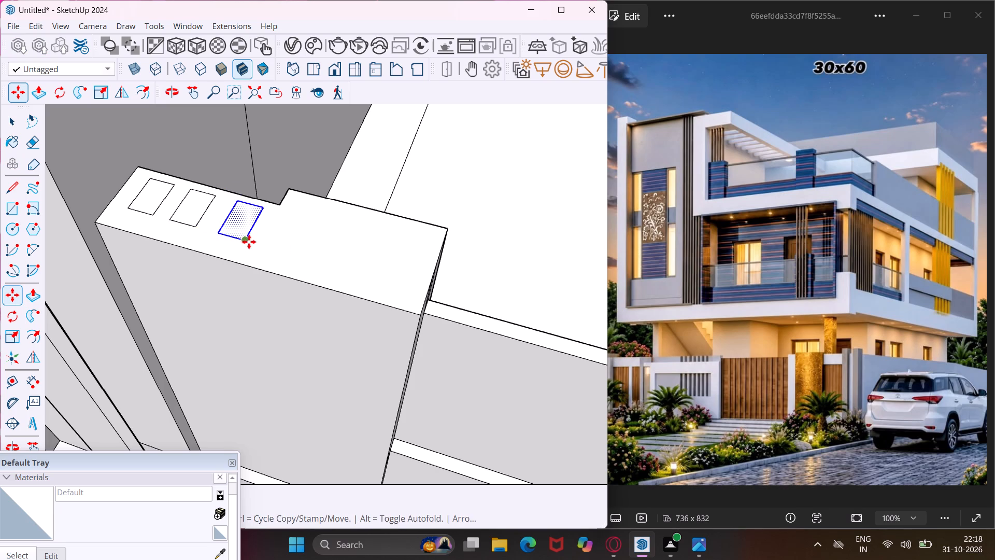
{"action": "left_click", "coordinate": [247, 241]}
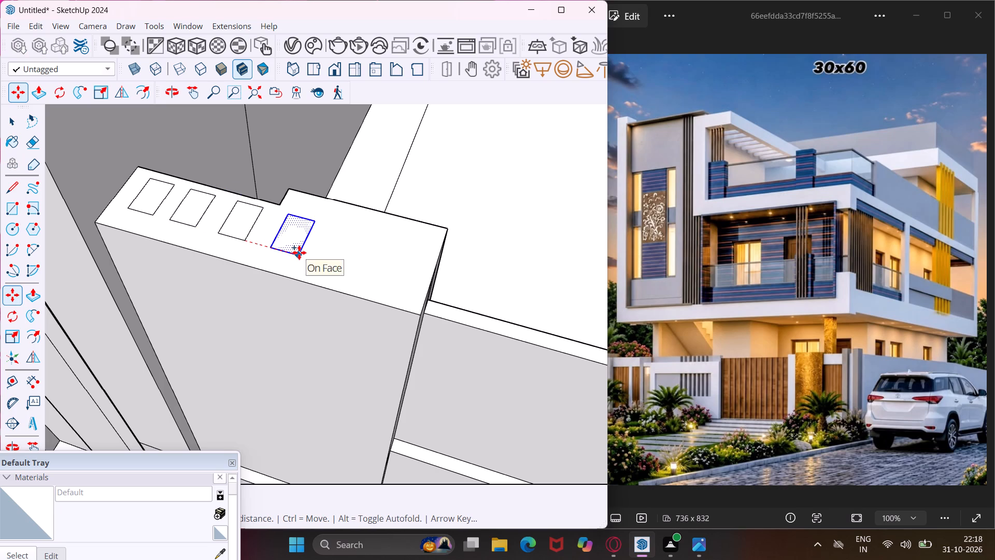
{"action": "left_click", "coordinate": [295, 253]}
{"action": "left_click", "coordinate": [294, 254]}
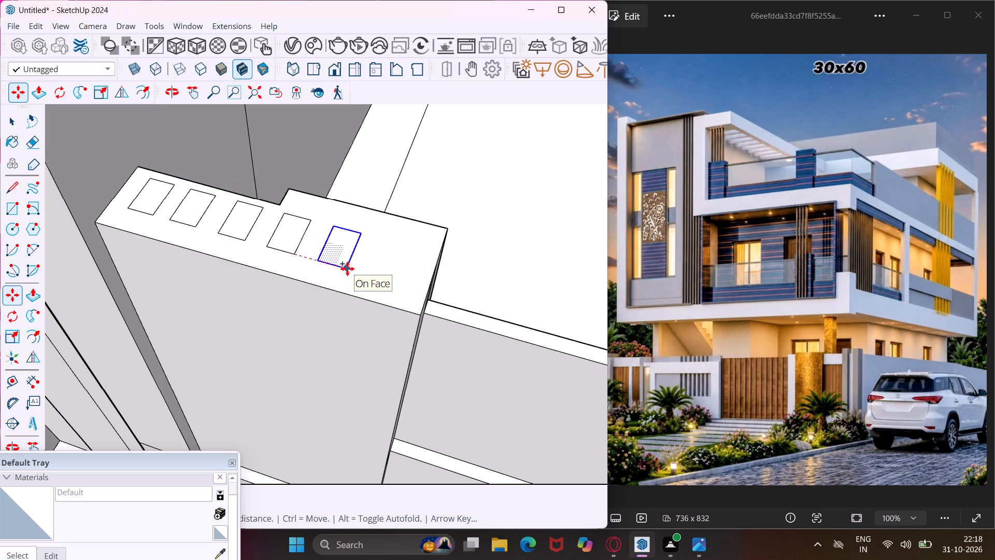
{"action": "left_click", "coordinate": [347, 269]}
{"action": "left_click", "coordinate": [346, 268]}
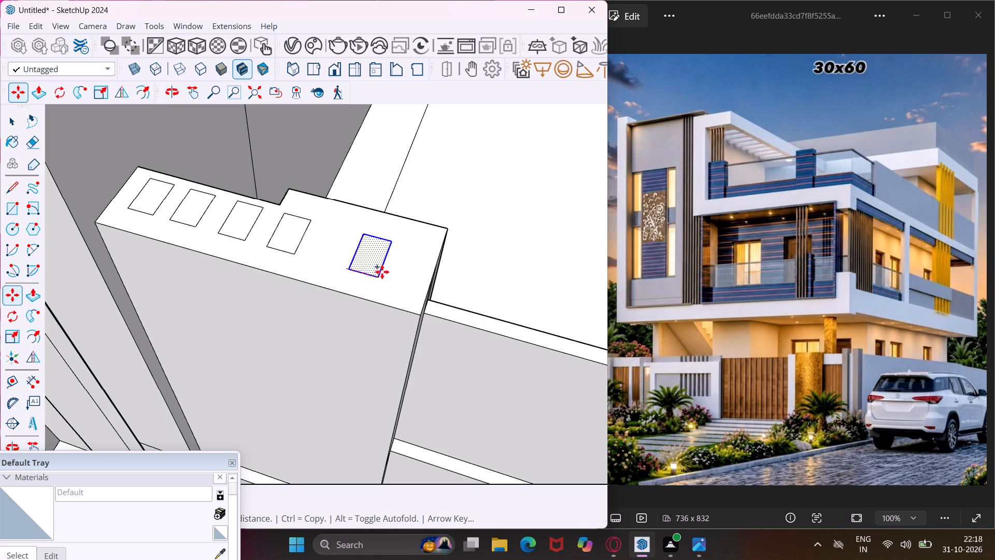
{"action": "left_click", "coordinate": [407, 283]}
{"action": "key", "text": "Escape"}
{"action": "key", "text": "space"}
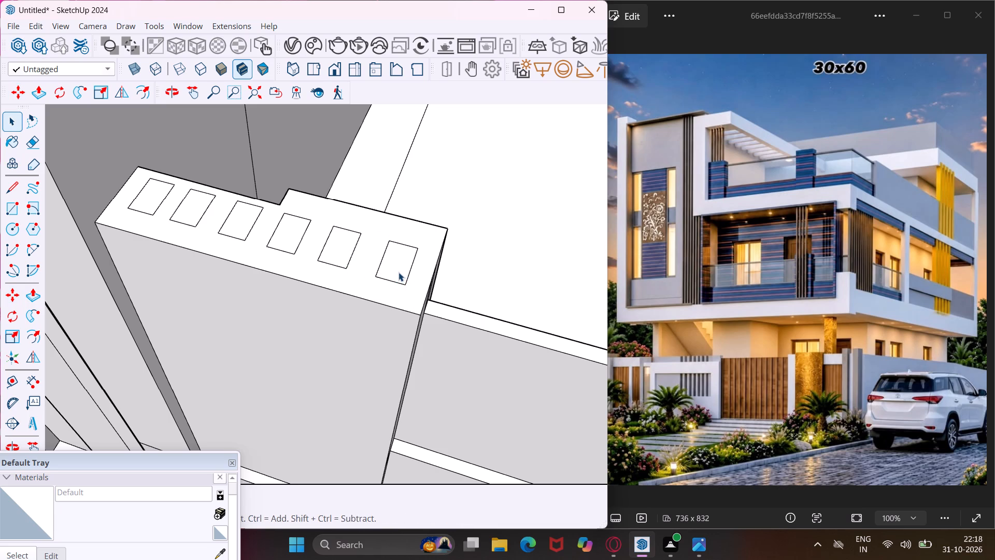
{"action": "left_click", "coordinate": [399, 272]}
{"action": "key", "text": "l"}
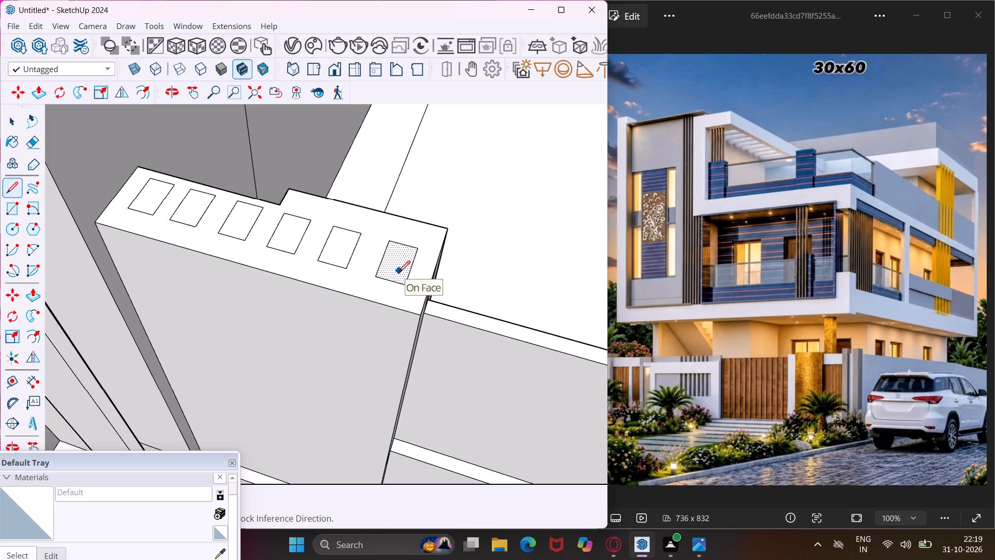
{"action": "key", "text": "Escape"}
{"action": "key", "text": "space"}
Push/Pull the rectangle at the row's outer end up to the underside of the pergola beam, forming a vertical fin.
{"action": "left_click", "coordinate": [399, 272]}
{"action": "key", "text": "p"}
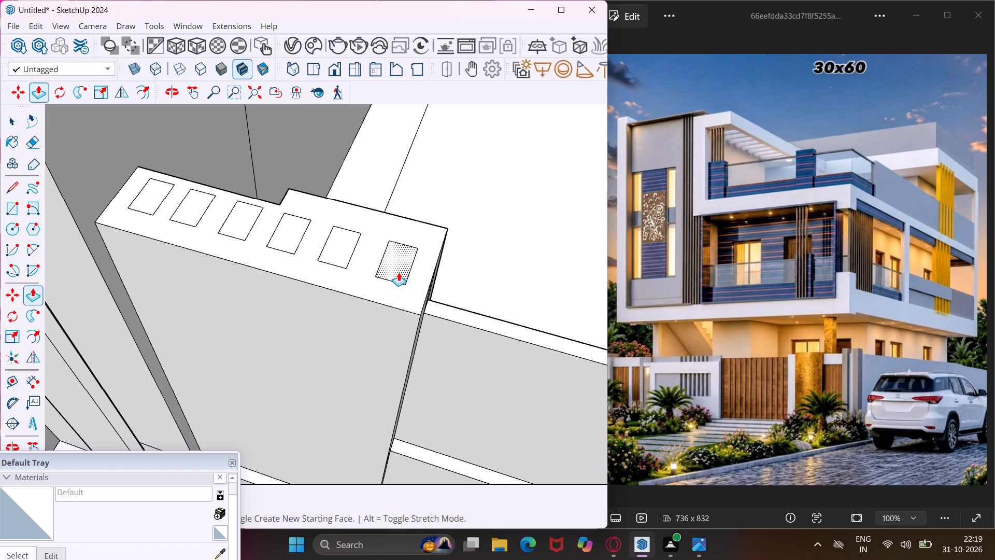
{"action": "left_click", "coordinate": [399, 272]}
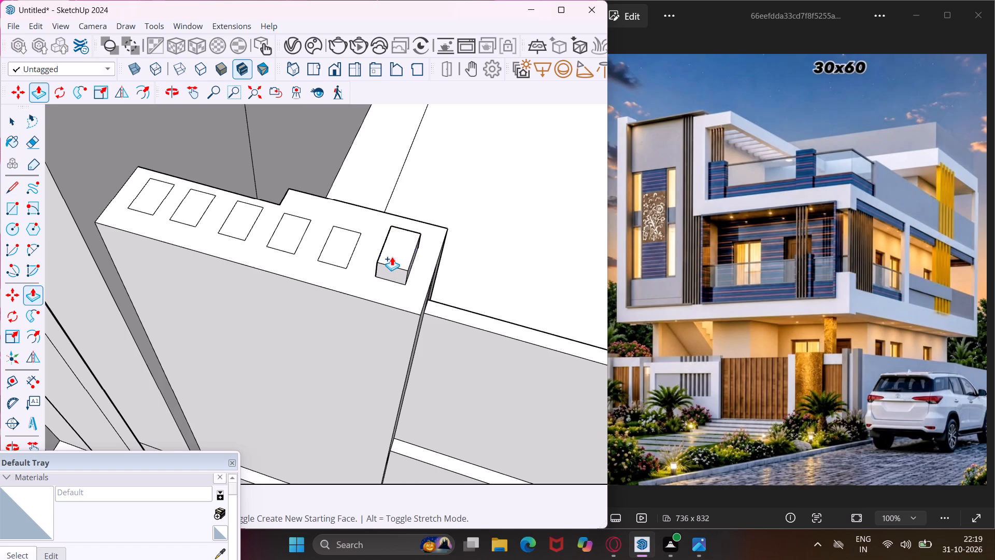
{"action": "scroll", "coordinate": [392, 257], "scroll_direction": "down", "scroll_amount": 19}
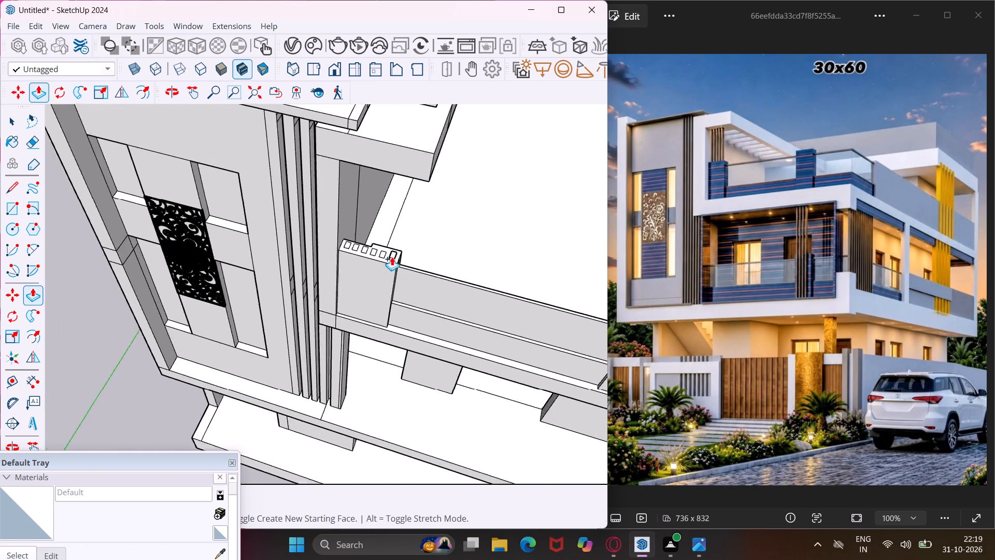
{"action": "scroll", "coordinate": [392, 257], "scroll_direction": "down", "scroll_amount": 1}
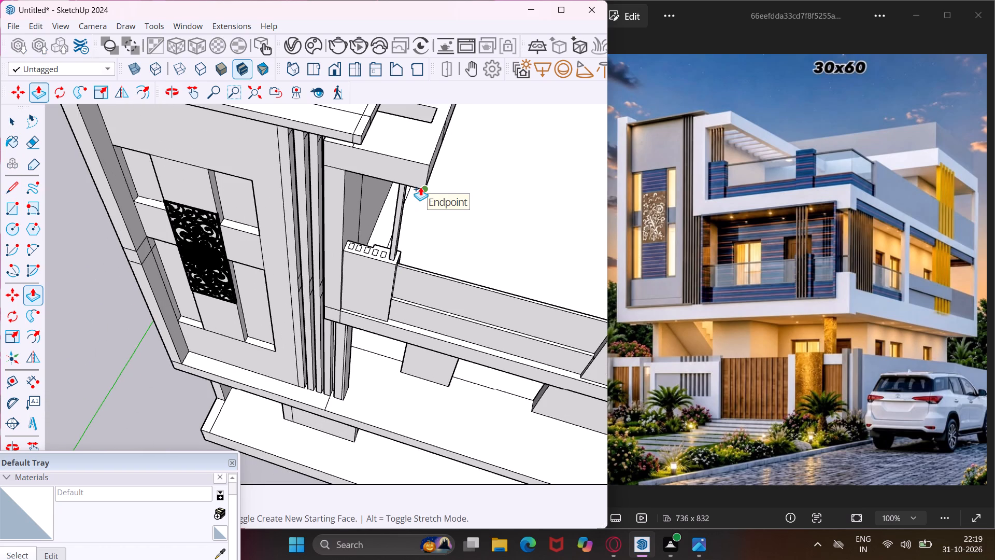
{"action": "middle_click_drag", "start_coordinate": [420, 187], "coordinate": [401, 38]}
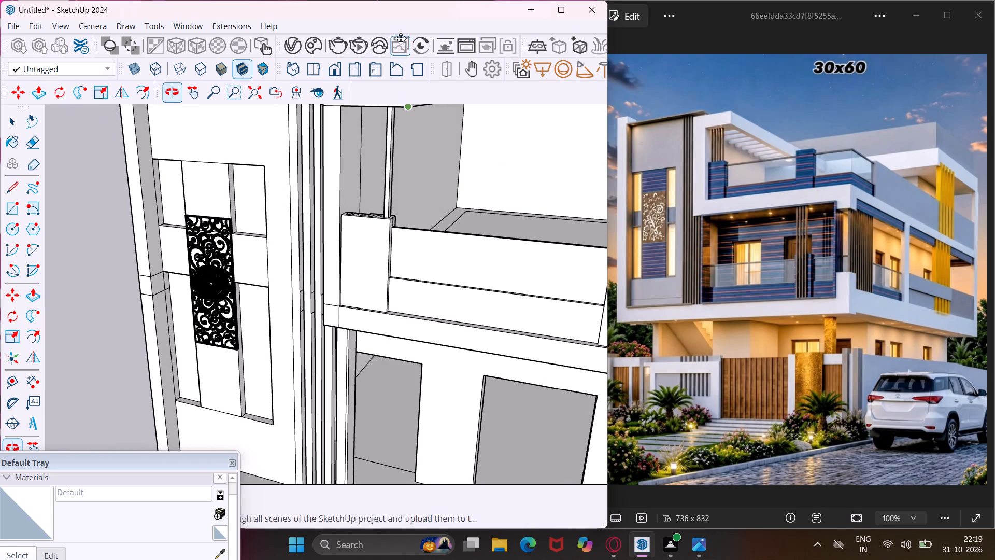
{"action": "scroll", "coordinate": [378, 124], "scroll_direction": "down", "scroll_amount": 10}
{"action": "middle_click_drag", "start_coordinate": [376, 143], "coordinate": [364, 113]}
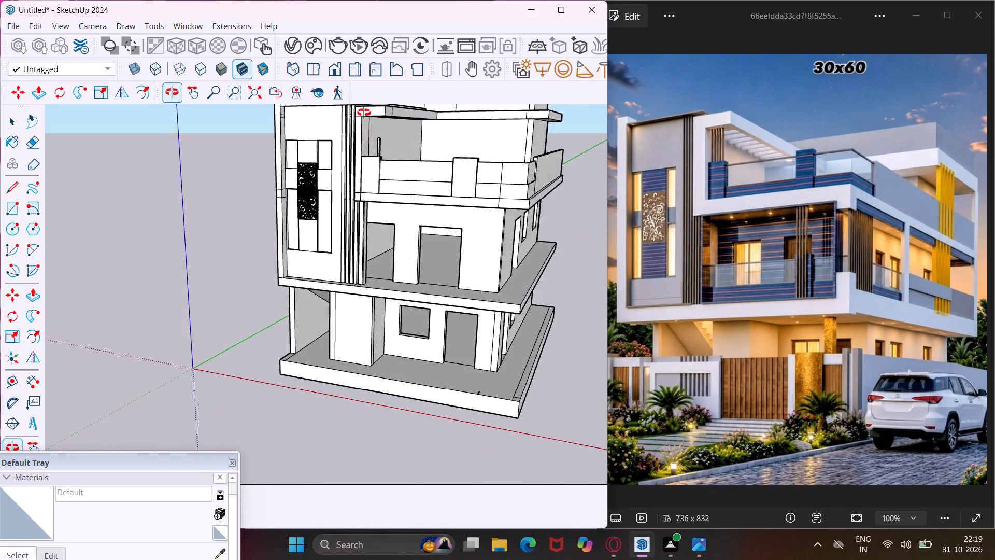
{"action": "middle_click_drag", "start_coordinate": [364, 113], "coordinate": [333, 67]}
{"action": "scroll", "coordinate": [362, 122], "scroll_direction": "up", "scroll_amount": 5}
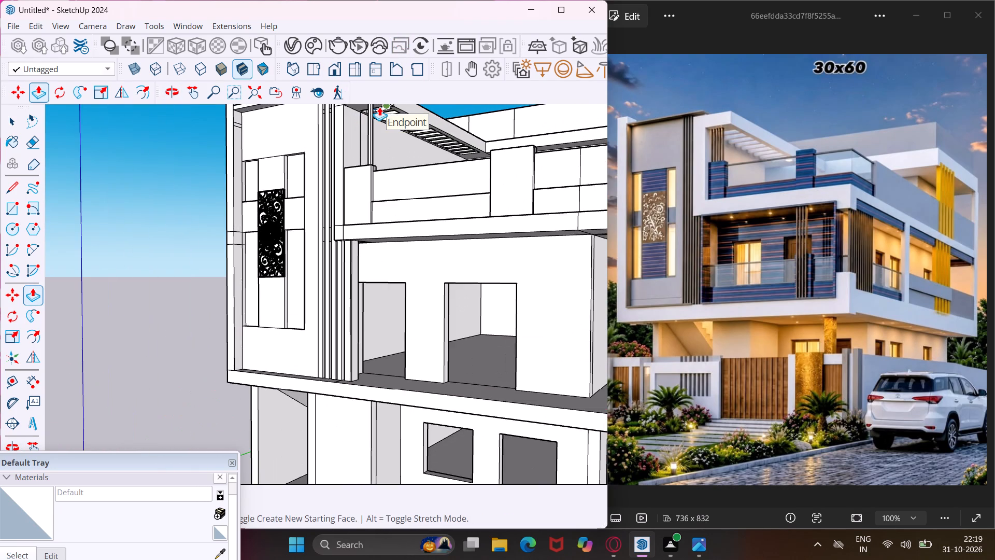
{"action": "scroll", "coordinate": [379, 107], "scroll_direction": "down", "scroll_amount": 5}
{"action": "left_click", "coordinate": [381, 106]}
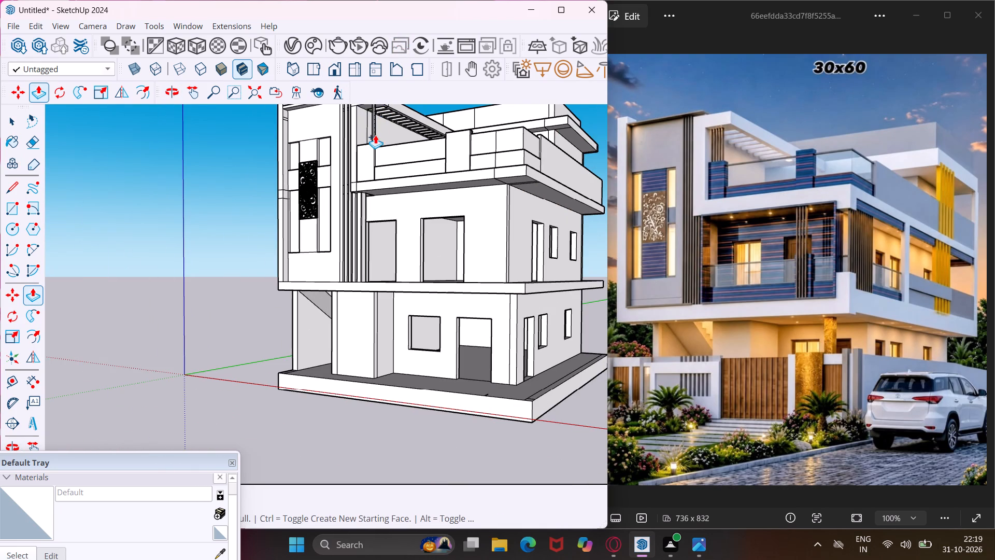
Extrude the other five rectangles on the pier by the same height as the first fin to complete the vertical screen.
{"action": "middle_click_drag", "start_coordinate": [375, 135], "coordinate": [390, 271]}
{"action": "scroll", "coordinate": [362, 244], "scroll_direction": "down", "scroll_amount": 5}
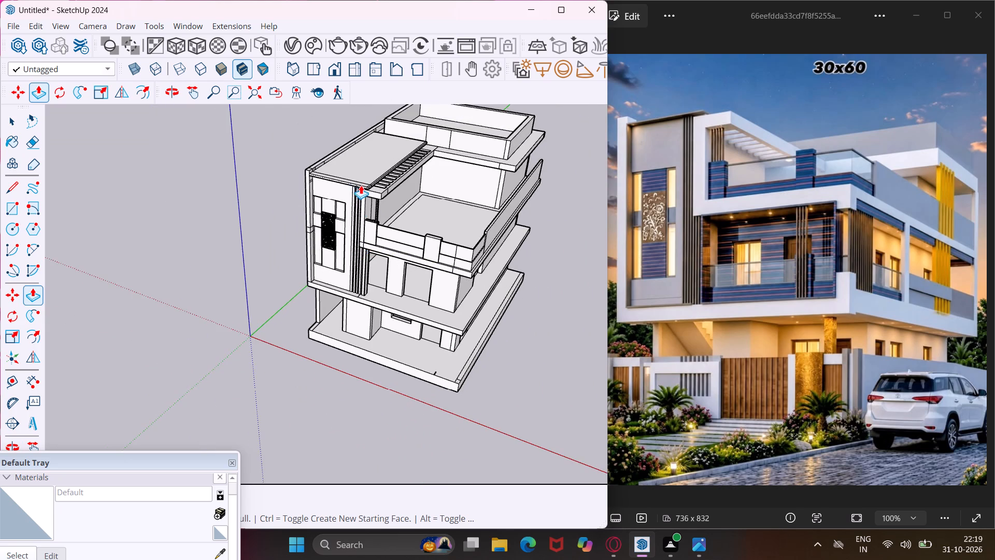
{"action": "scroll", "coordinate": [361, 185], "scroll_direction": "up", "scroll_amount": 5}
{"action": "scroll", "coordinate": [364, 185], "scroll_direction": "up", "scroll_amount": 16}
{"action": "middle_click_drag", "start_coordinate": [379, 305], "coordinate": [357, 142]}
{"action": "middle_click_drag", "start_coordinate": [406, 320], "coordinate": [416, 345]}
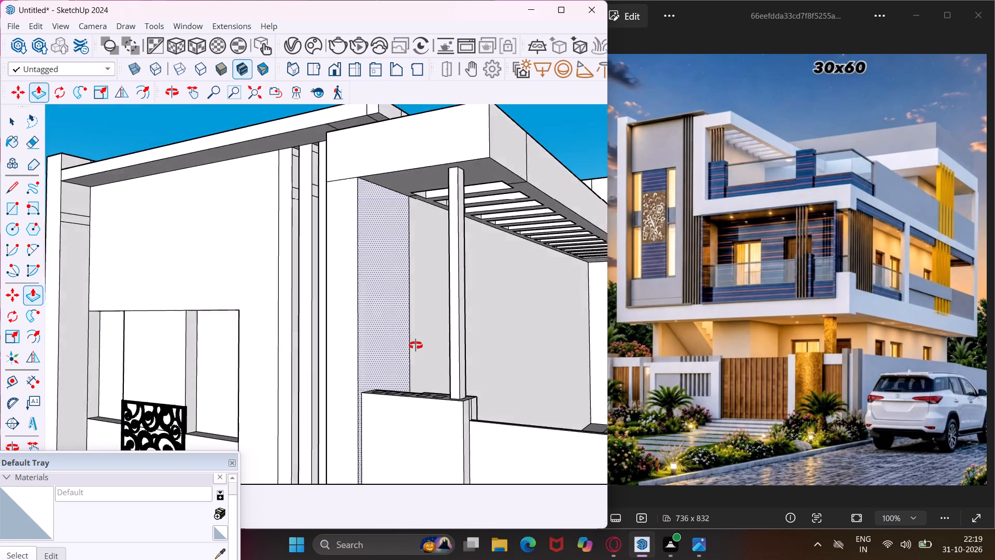
{"action": "middle_click_drag", "start_coordinate": [416, 345], "coordinate": [412, 386]}
{"action": "scroll", "coordinate": [408, 435], "scroll_direction": "up", "scroll_amount": 11}
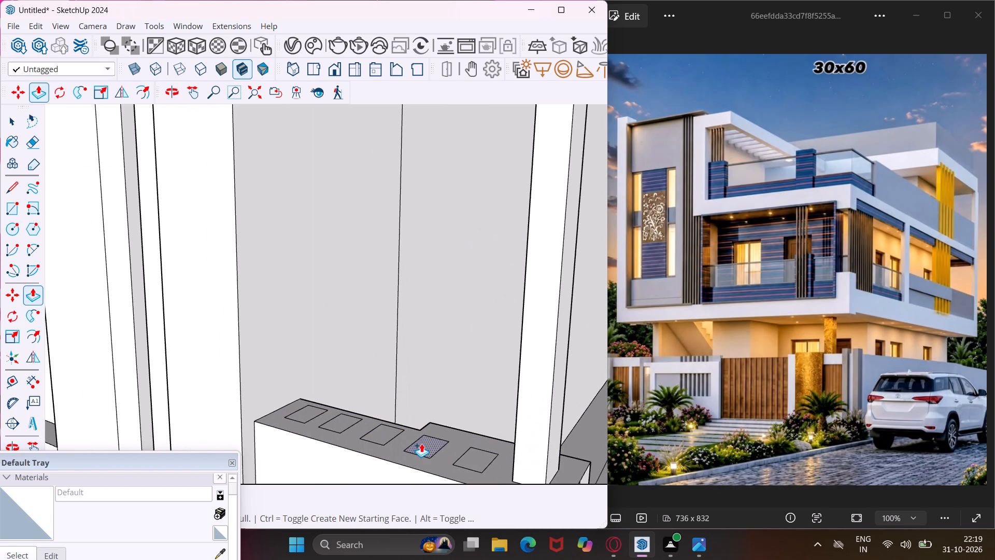
{"action": "double_click", "coordinate": [421, 443]}
{"action": "double_click", "coordinate": [476, 459]}
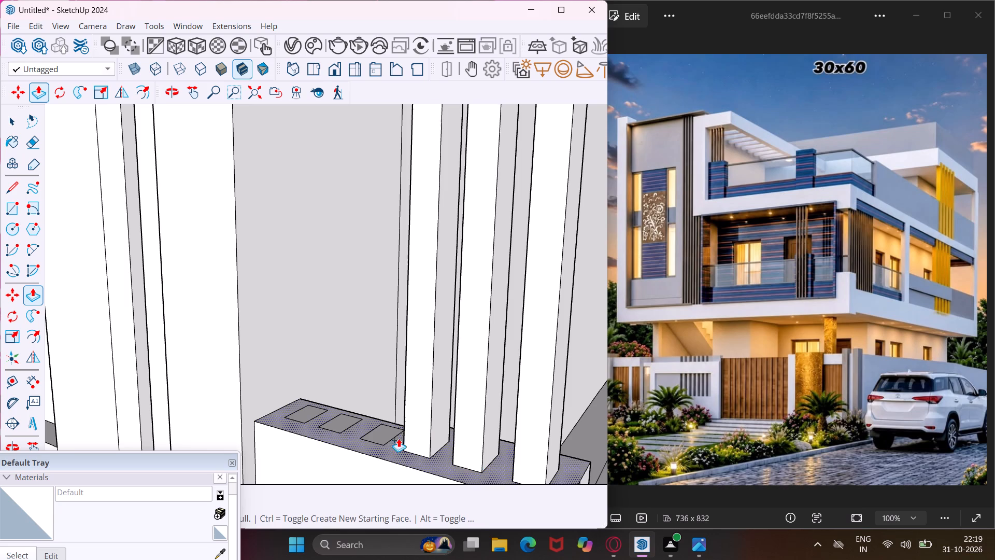
{"action": "double_click", "coordinate": [386, 431]}
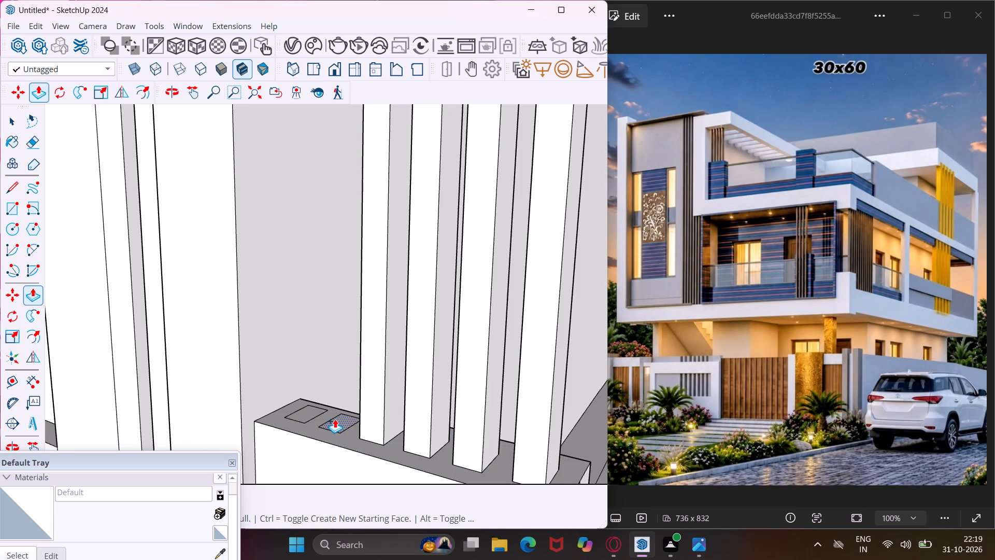
{"action": "double_click", "coordinate": [335, 419]}
{"action": "double_click", "coordinate": [303, 409]}
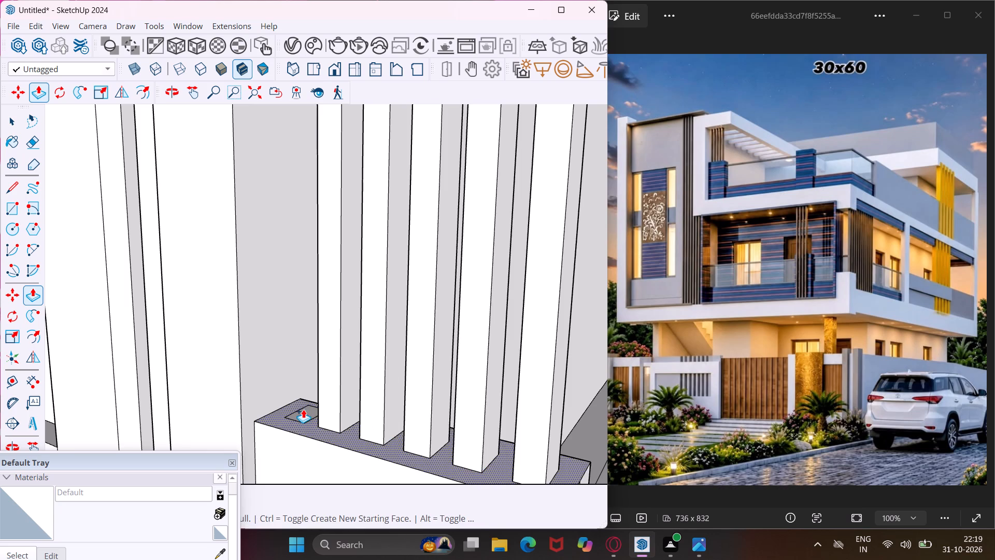
{"action": "key", "text": "ctrl+z"}
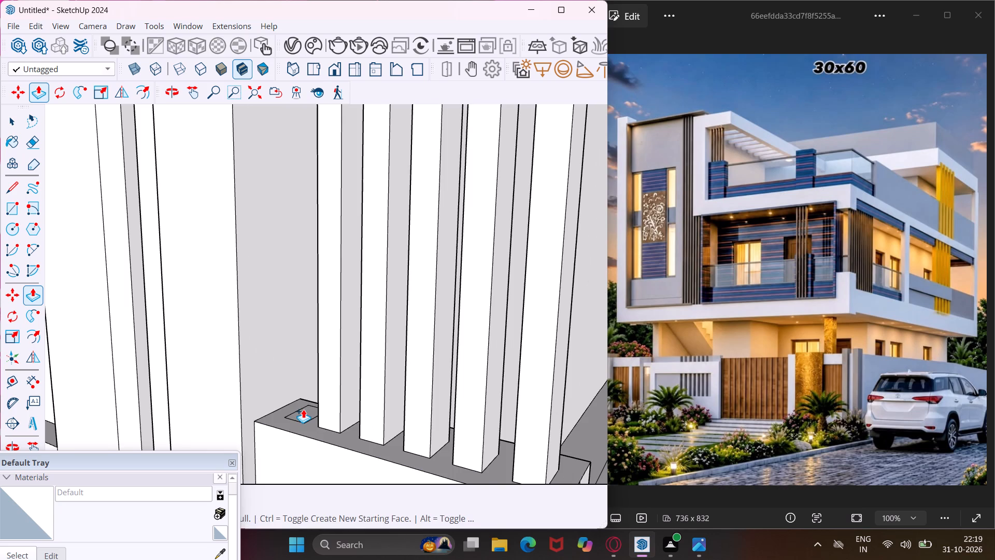
{"action": "scroll", "coordinate": [303, 409], "scroll_direction": "up", "scroll_amount": 3}
{"action": "double_click", "coordinate": [304, 412]}
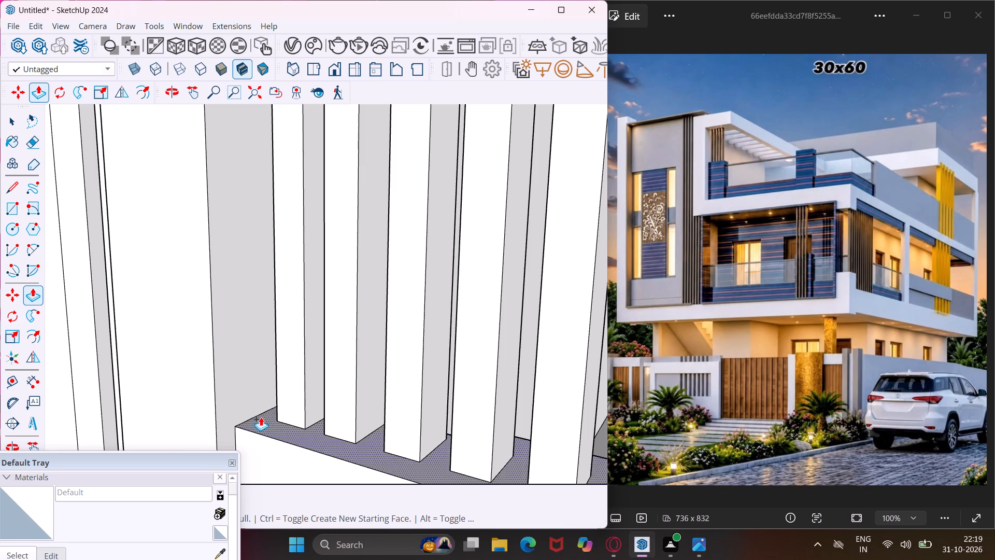
{"action": "scroll", "coordinate": [261, 412], "scroll_direction": "down", "scroll_amount": 17}
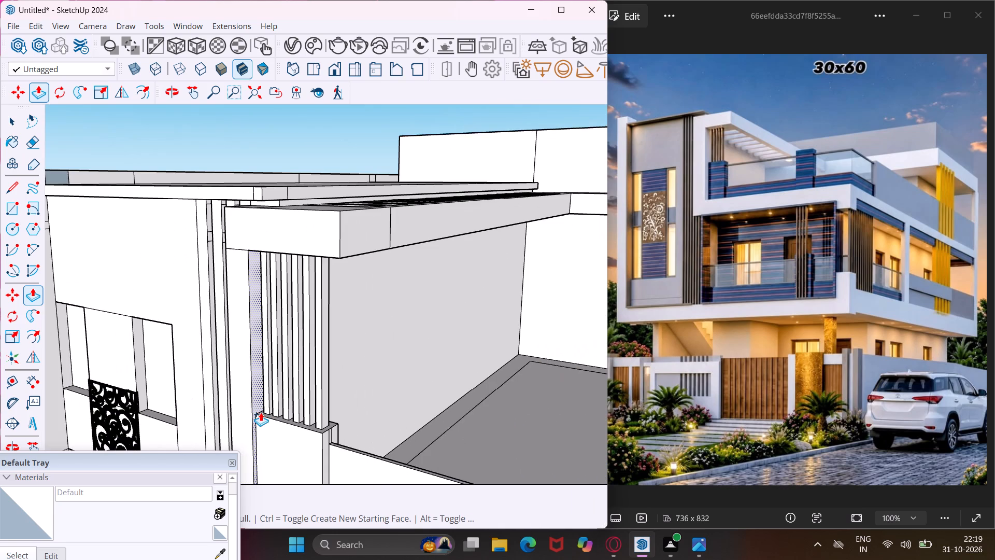
{"action": "scroll", "coordinate": [261, 412], "scroll_direction": "down", "scroll_amount": 6}
{"action": "scroll", "coordinate": [260, 344], "scroll_direction": "down", "scroll_amount": 16}
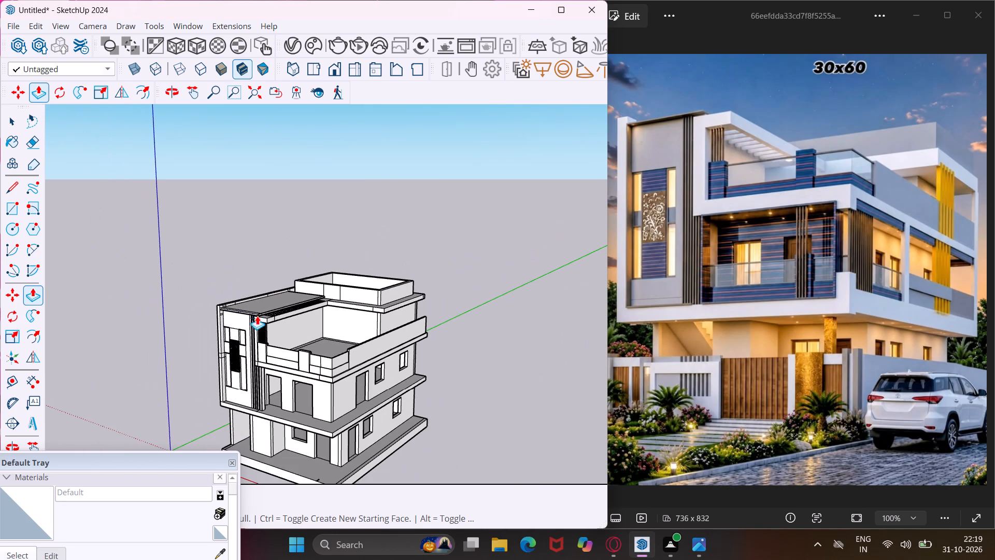
{"action": "key", "text": "Escape"}
{"action": "key", "text": "space"}
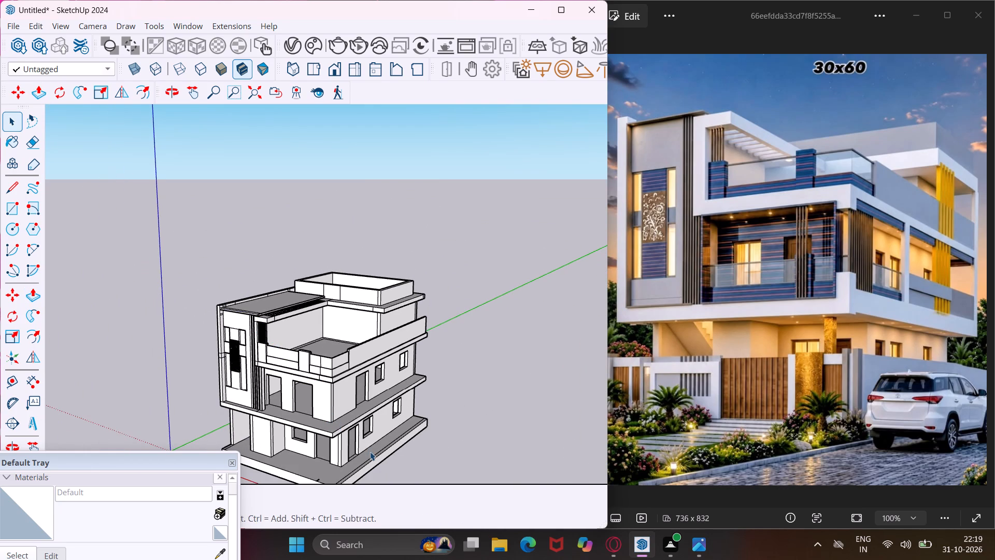
Examine the overall building and the top roof's slab and parapet corner from several angles.
{"action": "scroll", "coordinate": [344, 351], "scroll_direction": "down", "scroll_amount": 4}
{"action": "middle_click_drag", "start_coordinate": [340, 415], "coordinate": [339, 399]}
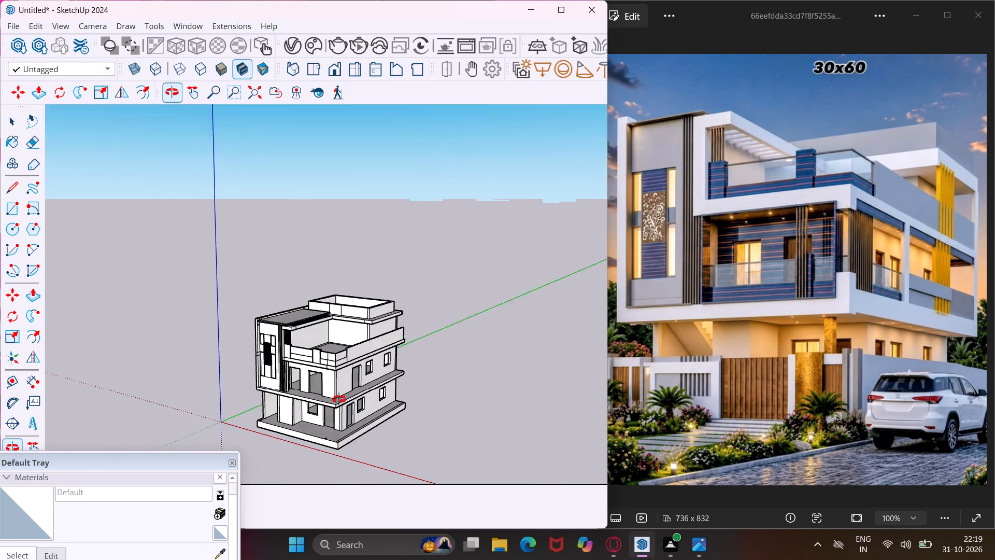
{"action": "middle_click_drag", "start_coordinate": [339, 399], "coordinate": [362, 386]}
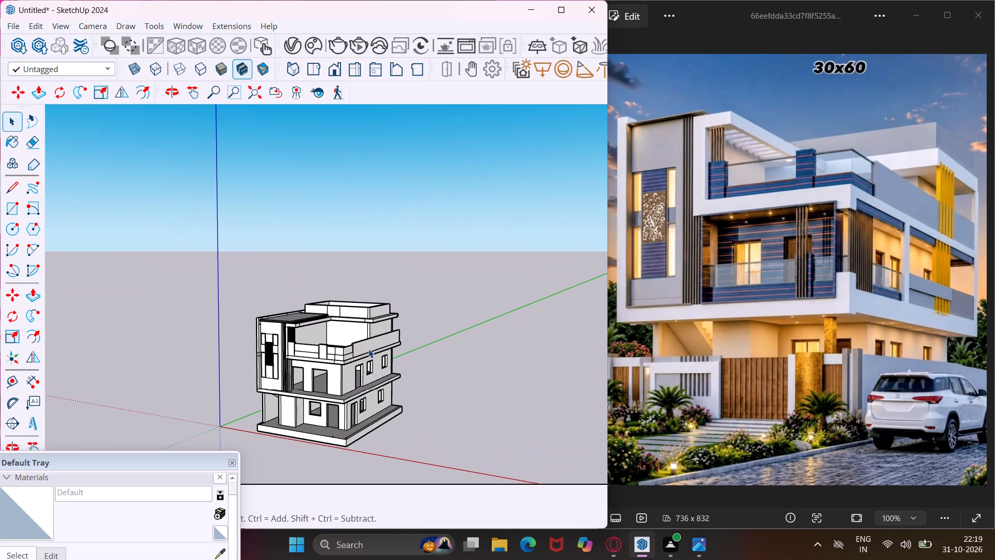
{"action": "scroll", "coordinate": [368, 349], "scroll_direction": "up", "scroll_amount": 13}
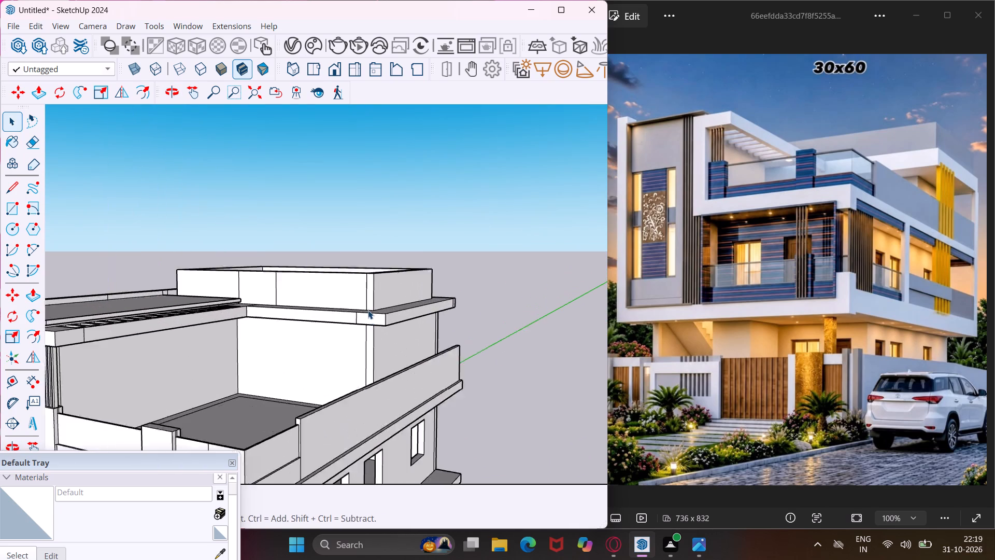
{"action": "scroll", "coordinate": [368, 310], "scroll_direction": "up", "scroll_amount": 11}
{"action": "middle_click_drag", "start_coordinate": [370, 326], "coordinate": [403, 261]}
{"action": "scroll", "coordinate": [370, 326], "scroll_direction": "up", "scroll_amount": 1}
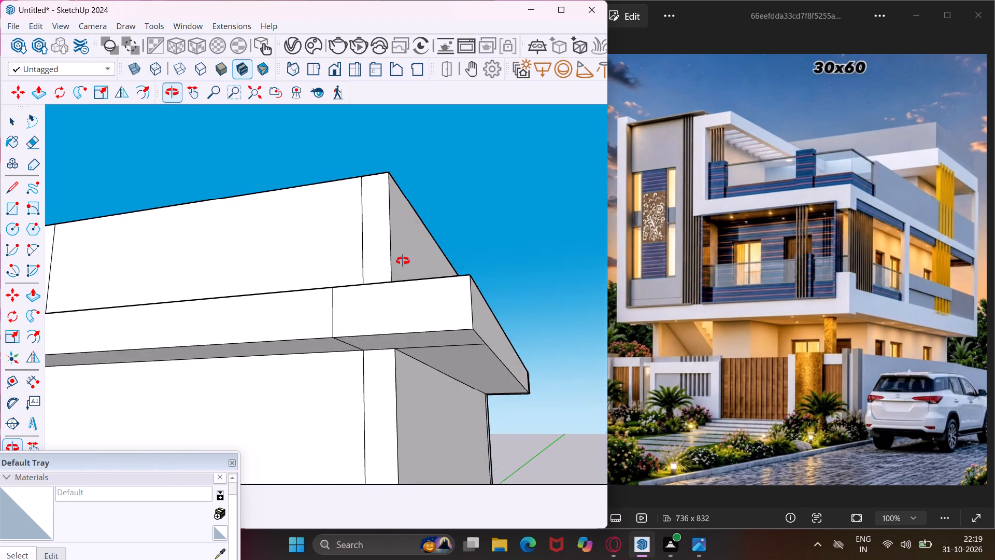
{"action": "middle_click_drag", "start_coordinate": [403, 261], "coordinate": [402, 267]}
{"action": "scroll", "coordinate": [315, 295], "scroll_direction": "down", "scroll_amount": 11}
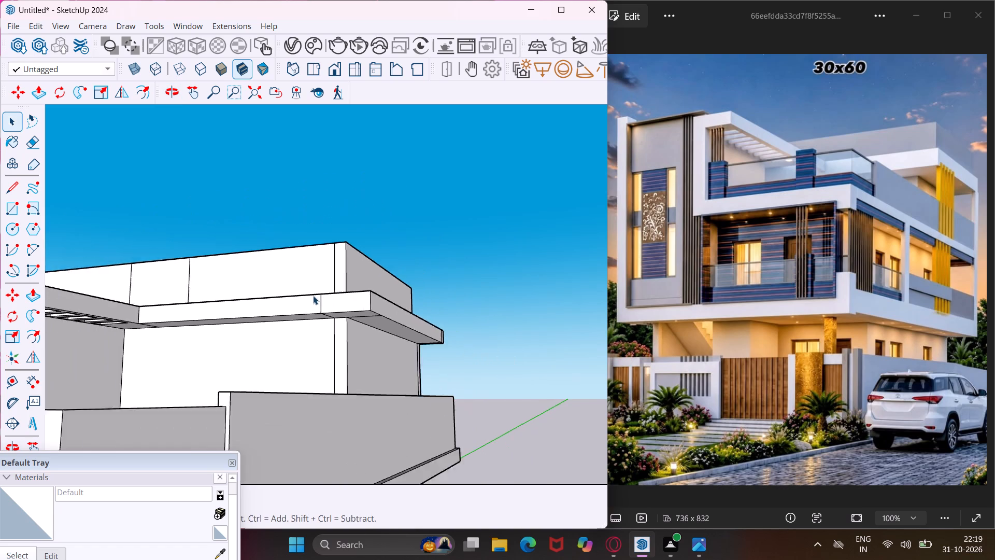
{"action": "scroll", "coordinate": [313, 296], "scroll_direction": "down", "scroll_amount": 6}
{"action": "middle_click_drag", "start_coordinate": [316, 300], "coordinate": [324, 348]}
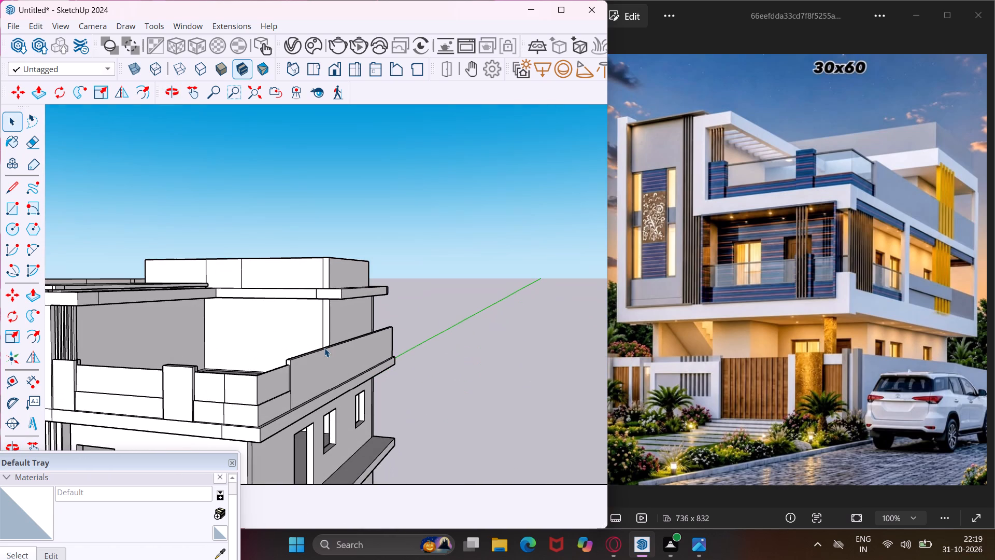
Examine the house from the front, from below and along the side wall with its door and window openings.
{"action": "scroll", "coordinate": [334, 330], "scroll_direction": "up", "scroll_amount": 1}
{"action": "scroll", "coordinate": [334, 316], "scroll_direction": "down", "scroll_amount": 6}
{"action": "scroll", "coordinate": [357, 262], "scroll_direction": "down", "scroll_amount": 5}
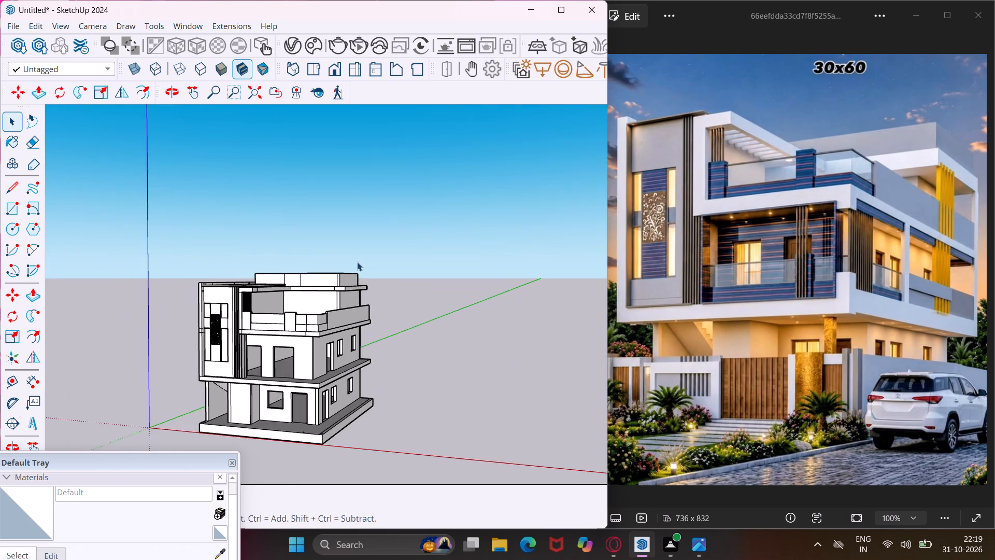
{"action": "scroll", "coordinate": [357, 262], "scroll_direction": "down", "scroll_amount": 4}
{"action": "scroll", "coordinate": [253, 304], "scroll_direction": "up", "scroll_amount": 9}
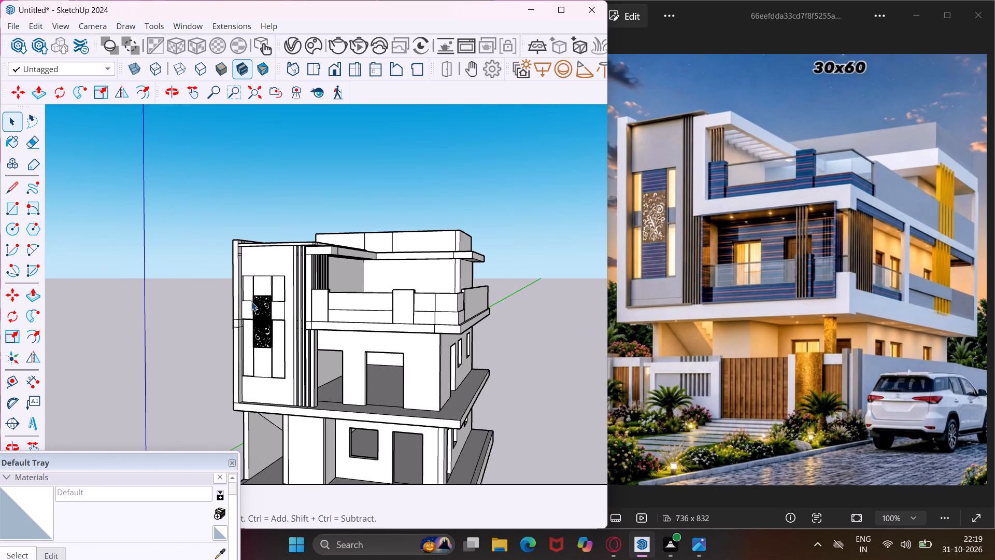
{"action": "middle_click_drag", "start_coordinate": [339, 428], "coordinate": [364, 333]}
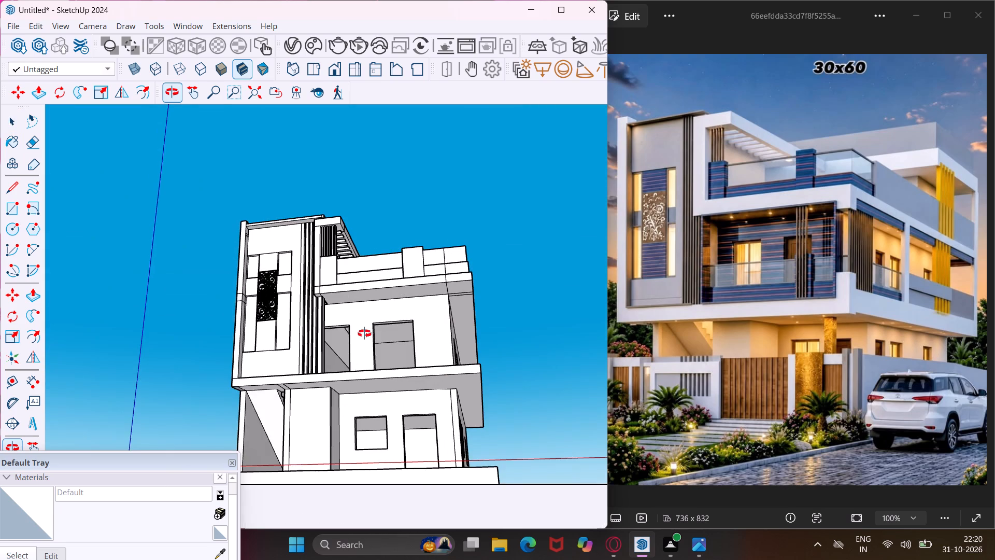
{"action": "middle_click_drag", "start_coordinate": [364, 333], "coordinate": [235, 386]}
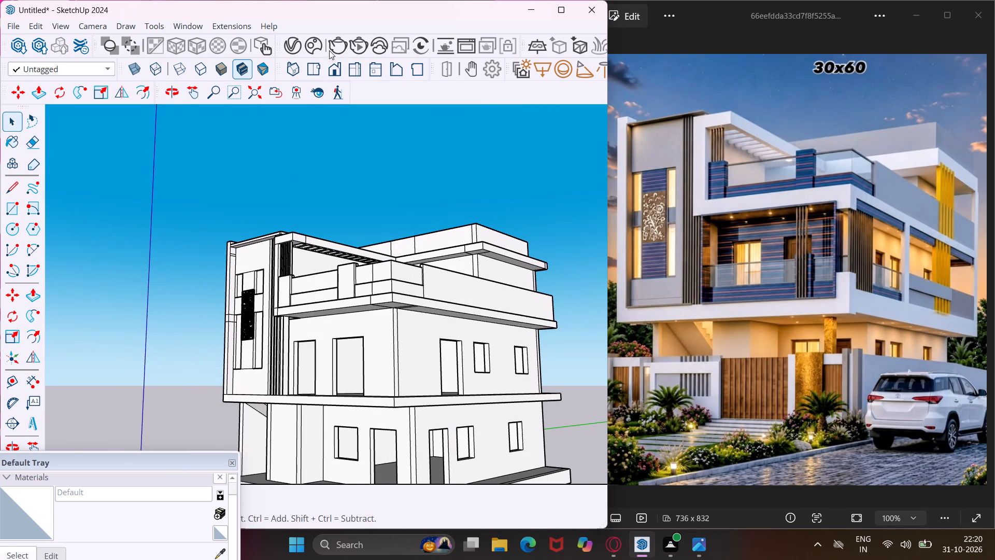
Import the Window 46-15 model from the downloaded Chaos Cosmos assets and place it on the ground beside the house.
{"action": "left_click", "coordinate": [321, 41]}
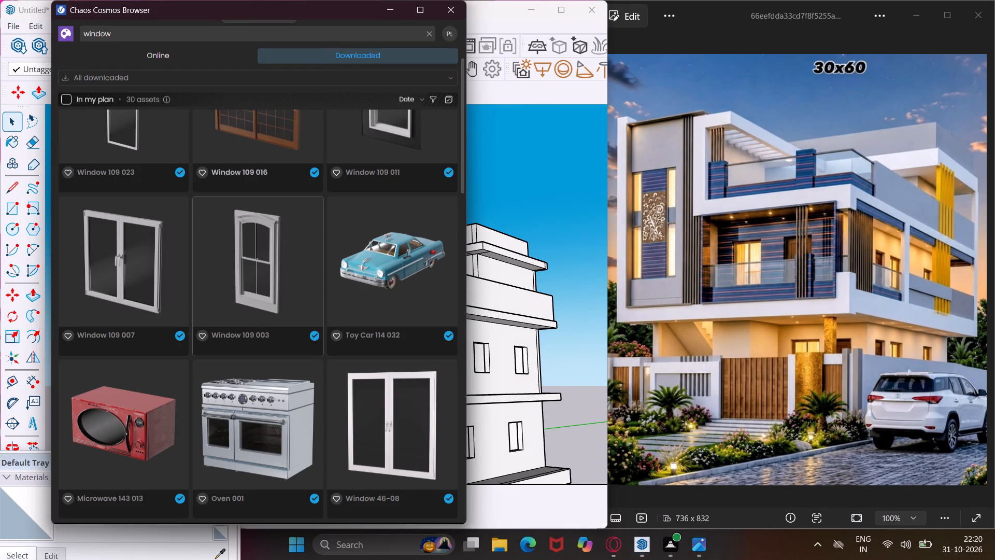
{"action": "scroll", "coordinate": [292, 295], "scroll_direction": "down", "scroll_amount": 6}
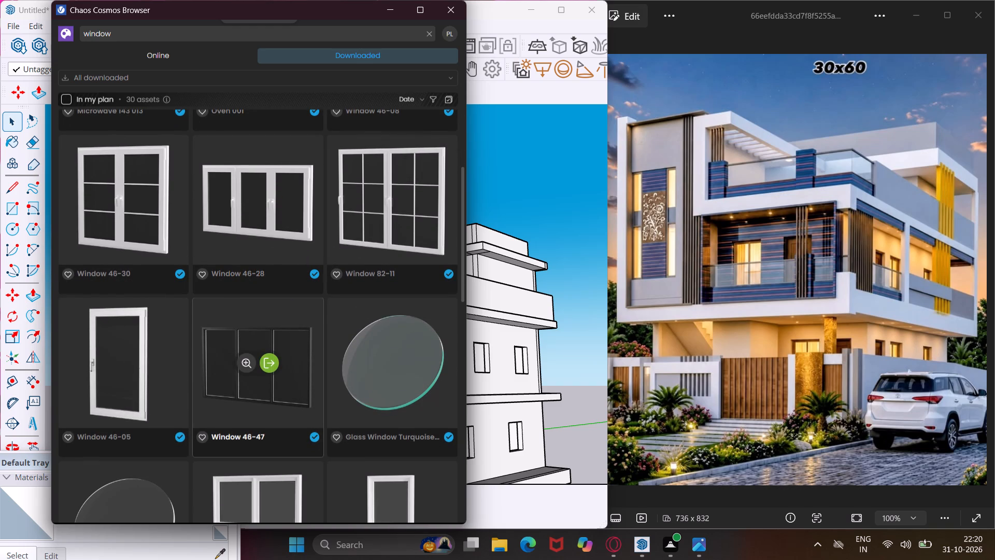
{"action": "scroll", "coordinate": [315, 266], "scroll_direction": "up", "scroll_amount": 10}
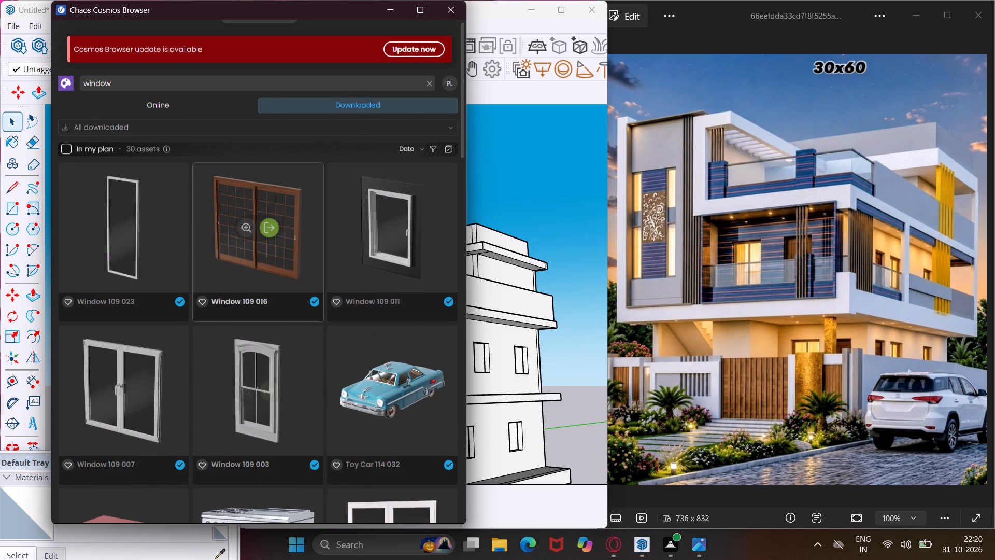
{"action": "scroll", "coordinate": [315, 266], "scroll_direction": "down", "scroll_amount": 12}
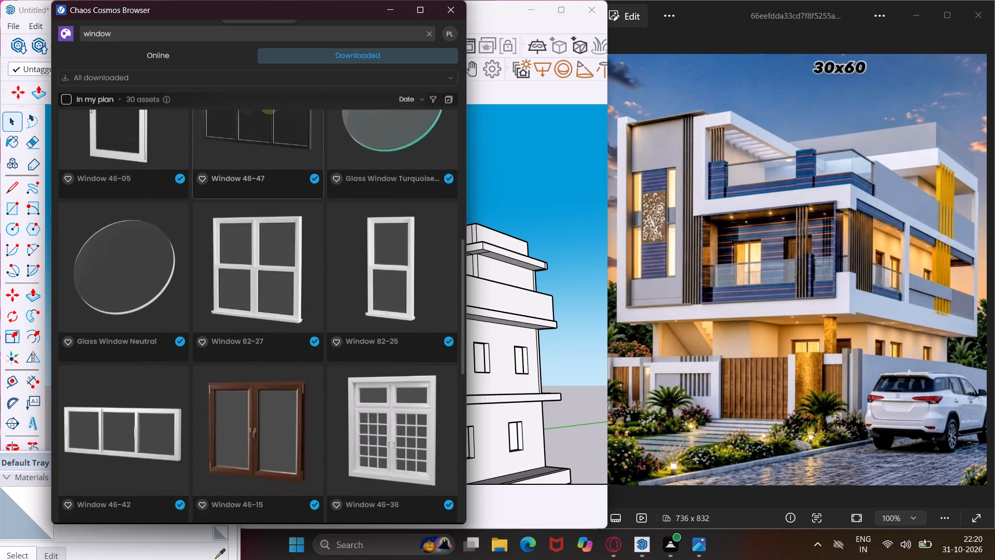
{"action": "scroll", "coordinate": [315, 266], "scroll_direction": "down", "scroll_amount": 4}
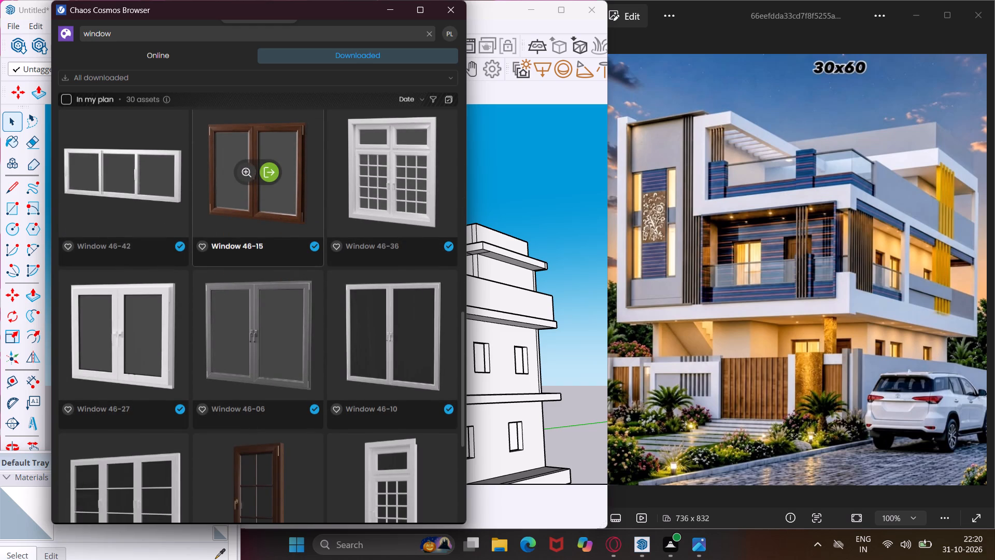
{"action": "left_click", "coordinate": [265, 172]}
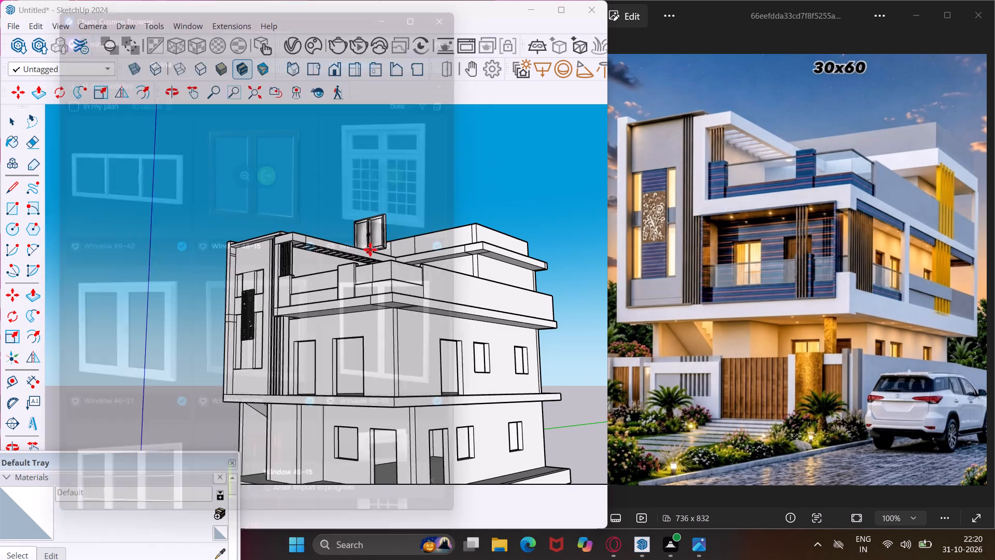
{"action": "scroll", "coordinate": [342, 231], "scroll_direction": "down", "scroll_amount": 5}
{"action": "middle_click_drag", "start_coordinate": [342, 231], "coordinate": [447, 381]}
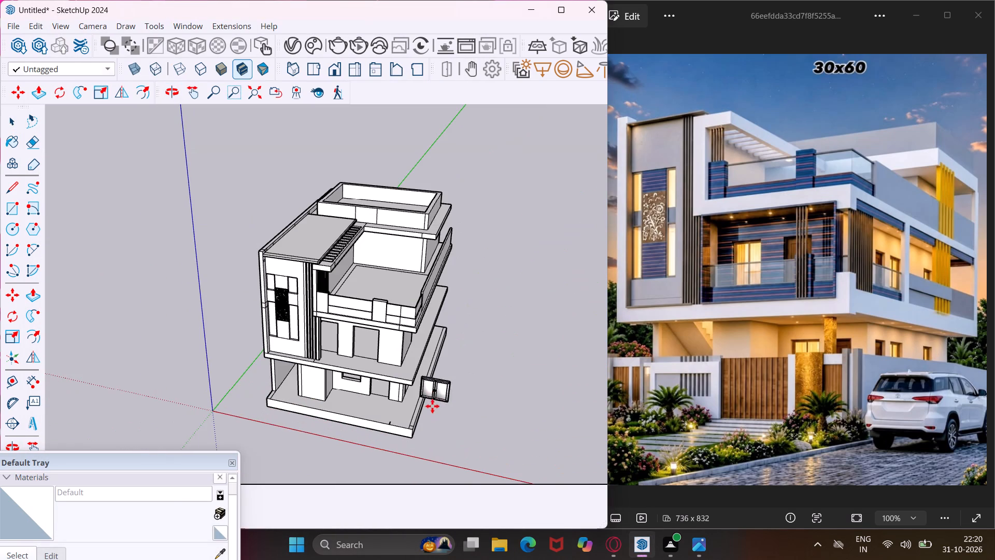
{"action": "scroll", "coordinate": [432, 409], "scroll_direction": "up", "scroll_amount": 4}
{"action": "left_click", "coordinate": [449, 423]}
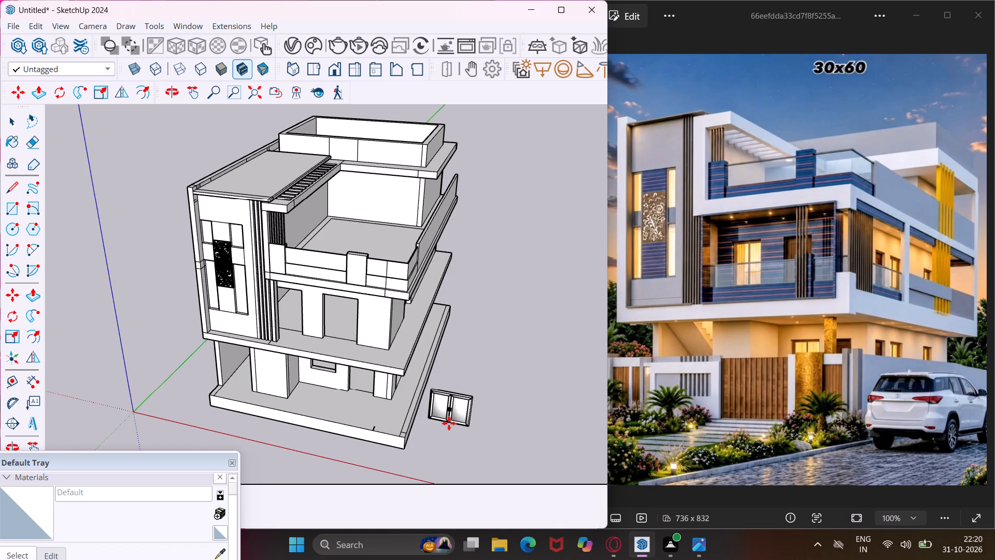
{"action": "key", "text": "Escape"}
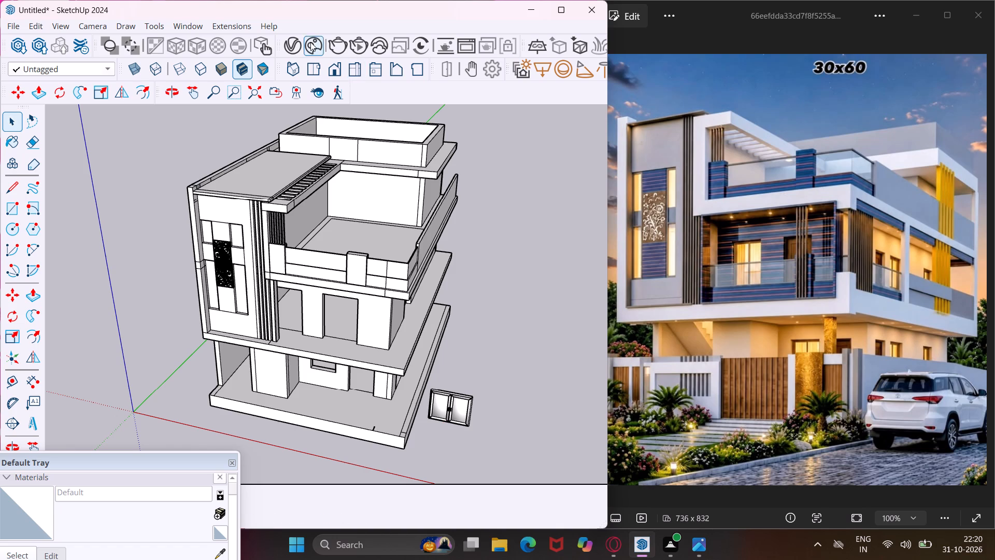
Search the downloaded Chaos Cosmos assets for door.
{"action": "left_click", "coordinate": [309, 41]}
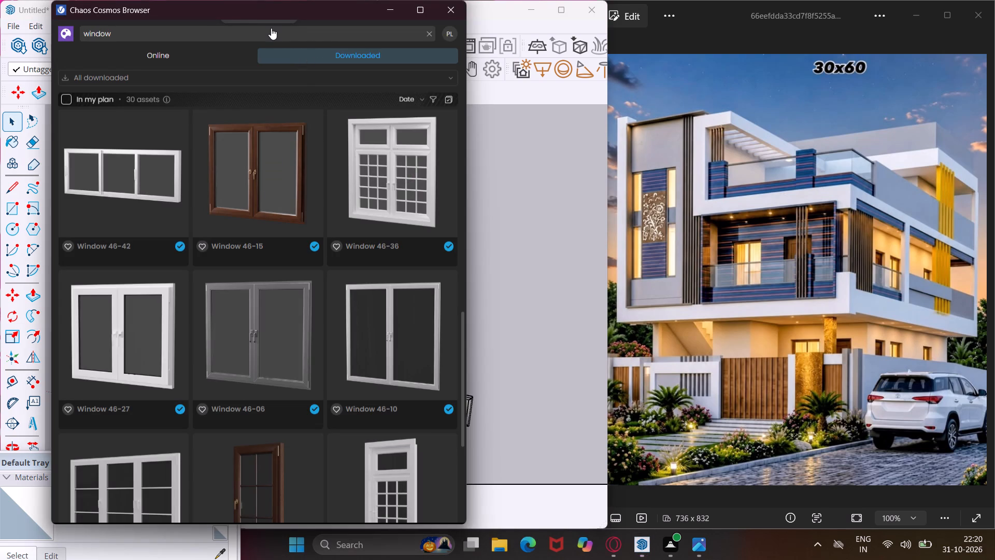
{"action": "left_click", "coordinate": [271, 28]}
{"action": "key", "text": "BackSpace"}
{"action": "key", "text": "BackSpace"}
{"action": "key", "text": "BackSpace"}
{"action": "key", "text": "BackSpace"}
{"action": "key", "text": "BackSpace"}
{"action": "key", "text": "BackSpace"}
{"action": "key", "text": "BackSpace"}
{"action": "key", "text": "BackSpace"}
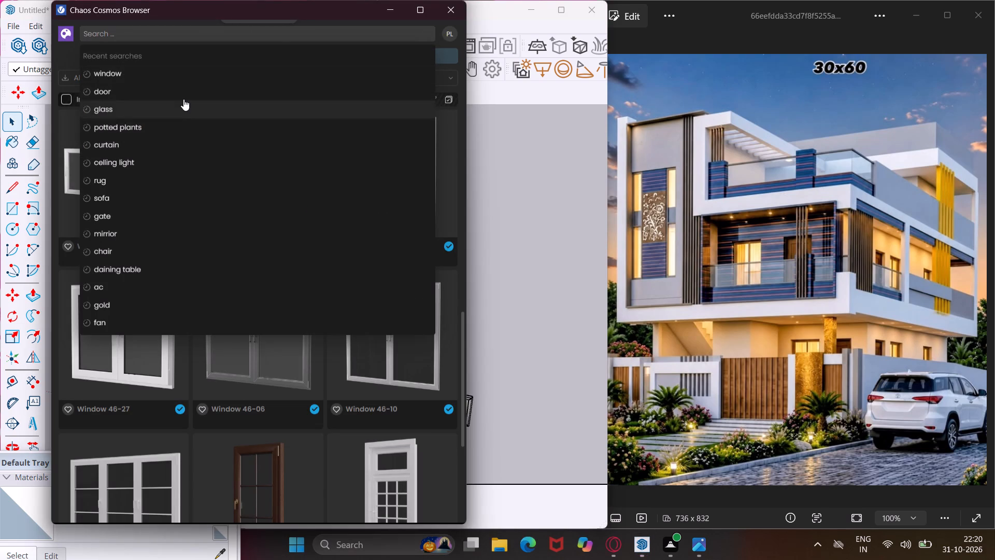
{"action": "left_click", "coordinate": [183, 93]}
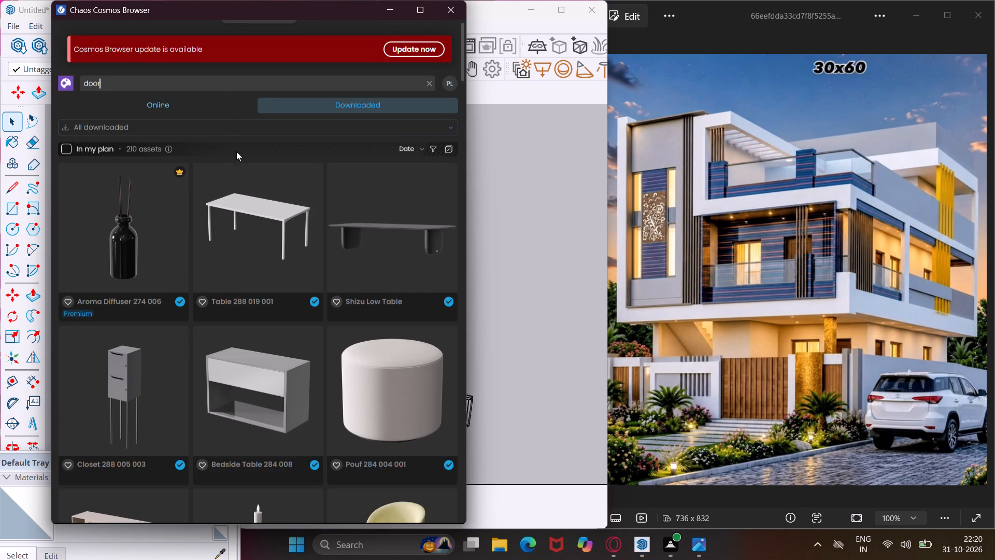
Find the Door 243 053 model among the downloaded assets, import it and place it on the ground beside the window.
{"action": "scroll", "coordinate": [271, 354], "scroll_direction": "down", "scroll_amount": 7}
{"action": "scroll", "coordinate": [275, 356], "scroll_direction": "up", "scroll_amount": 1}
{"action": "scroll", "coordinate": [275, 354], "scroll_direction": "down", "scroll_amount": 10}
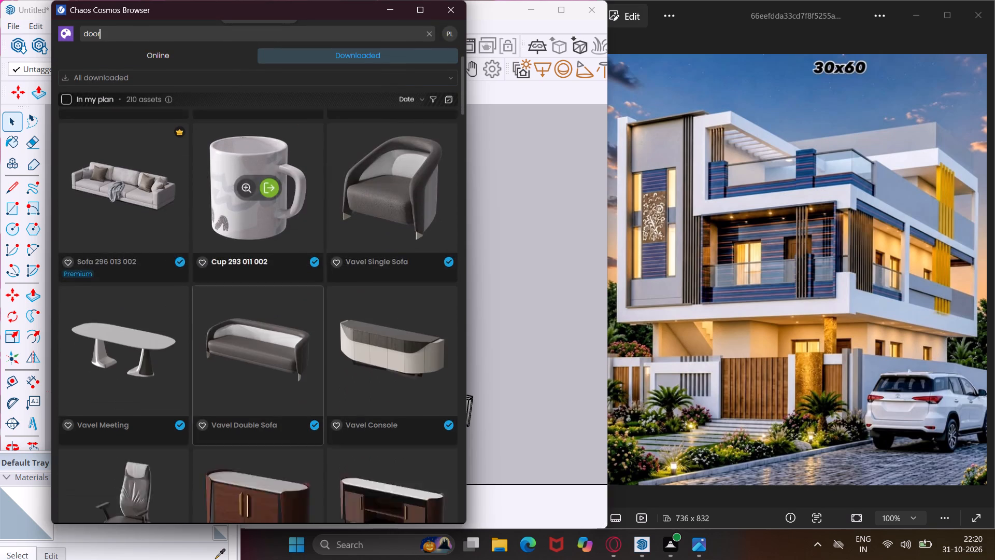
{"action": "scroll", "coordinate": [275, 354], "scroll_direction": "down", "scroll_amount": 18}
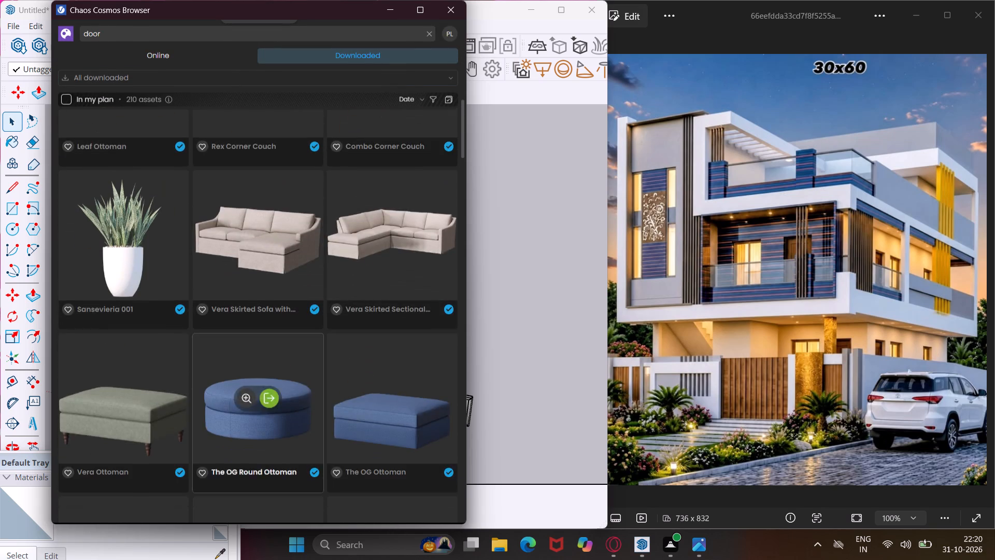
{"action": "scroll", "coordinate": [275, 349], "scroll_direction": "down", "scroll_amount": 17}
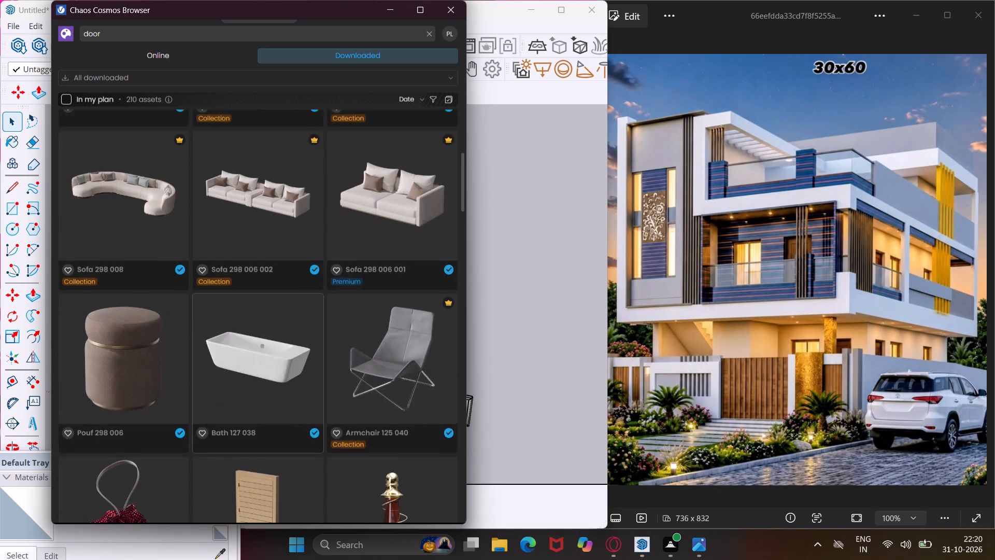
{"action": "scroll", "coordinate": [275, 349], "scroll_direction": "down", "scroll_amount": 14}
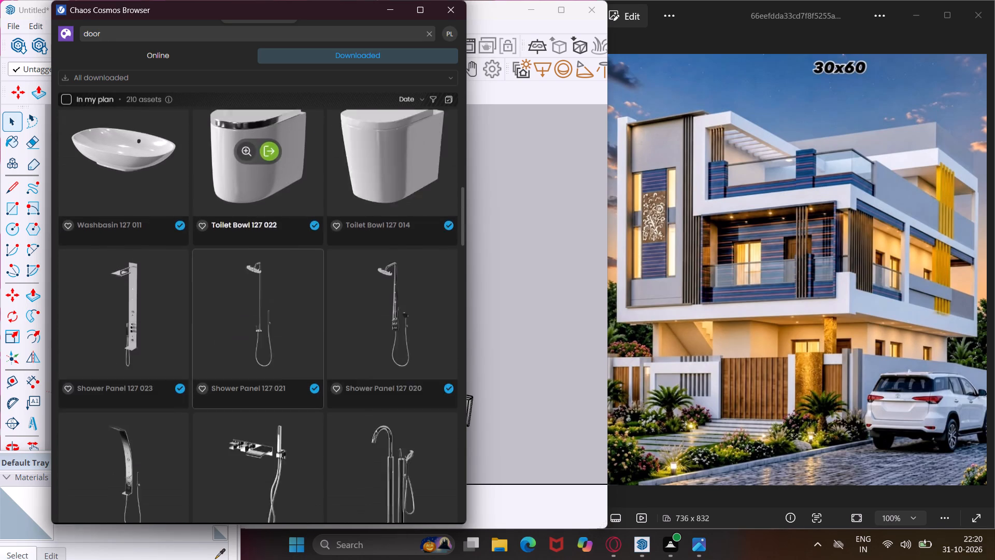
{"action": "scroll", "coordinate": [277, 352], "scroll_direction": "down", "scroll_amount": 6}
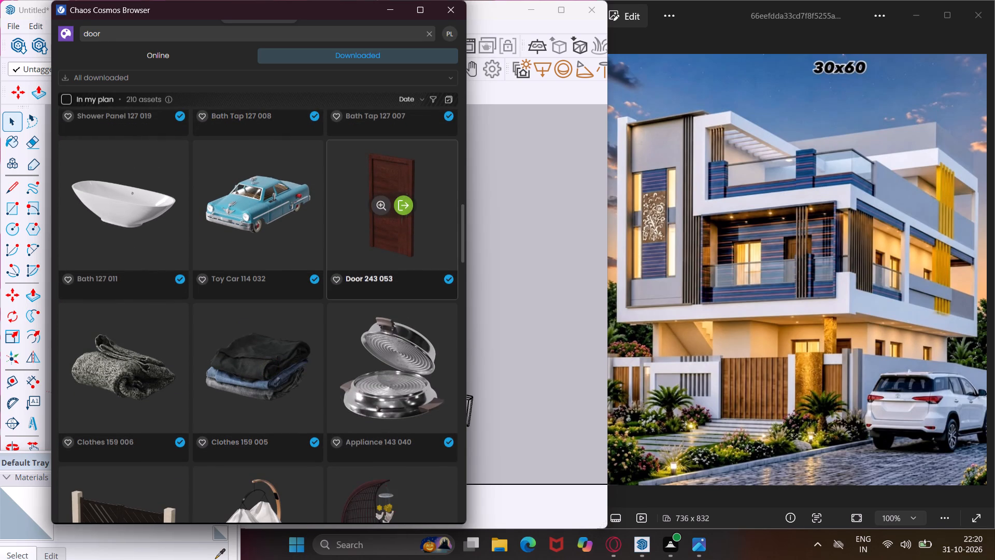
{"action": "left_click", "coordinate": [401, 201]}
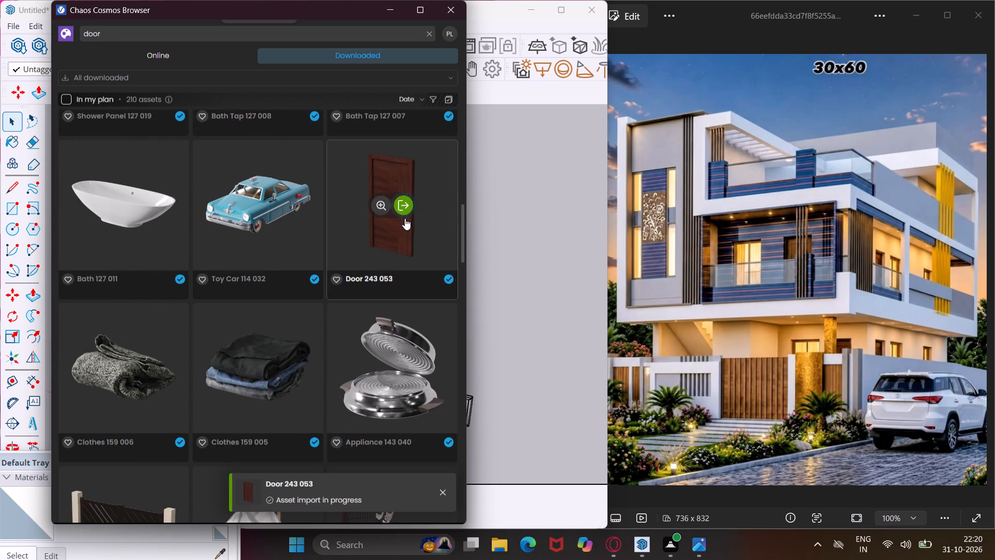
{"action": "scroll", "coordinate": [438, 275], "scroll_direction": "down", "scroll_amount": 4}
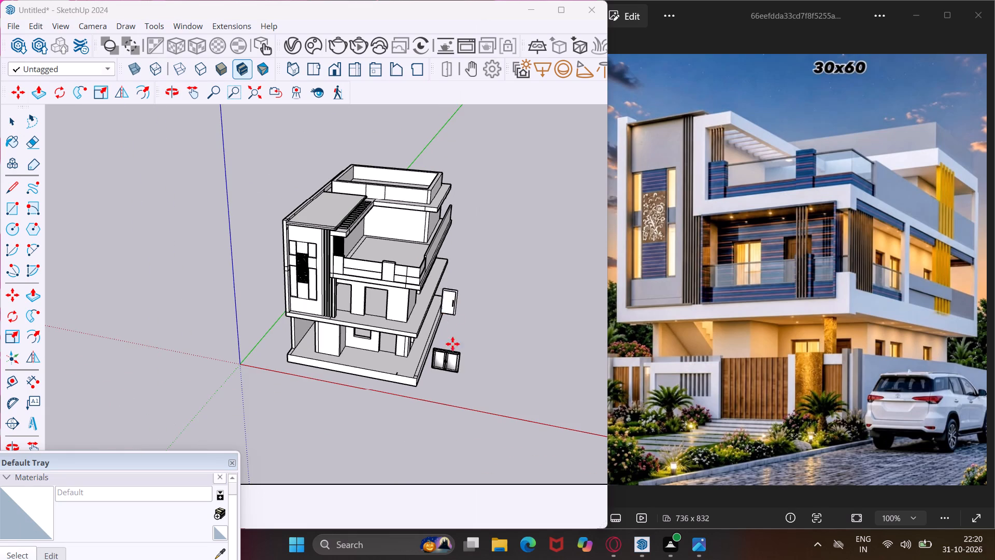
{"action": "scroll", "coordinate": [463, 396], "scroll_direction": "up", "scroll_amount": 8}
{"action": "left_click", "coordinate": [476, 393]}
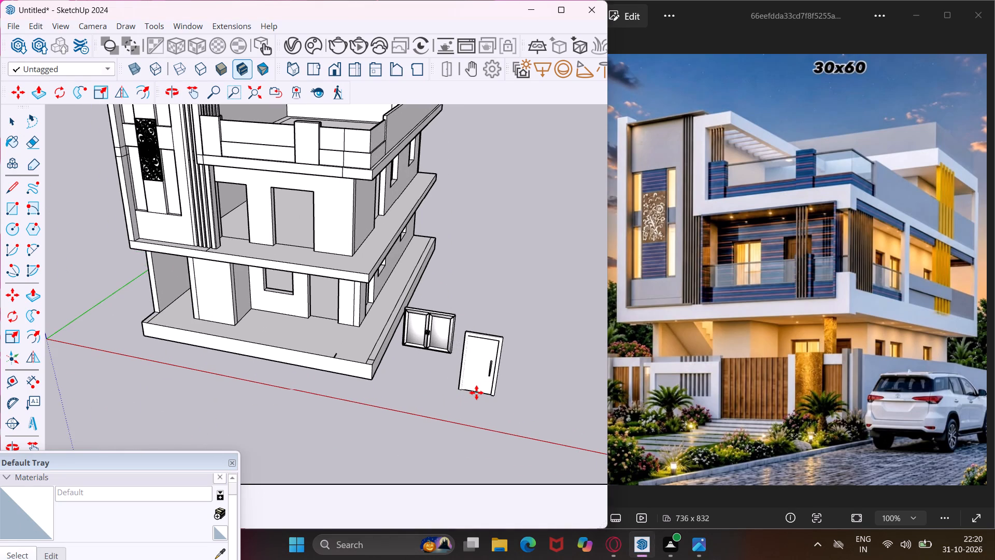
{"action": "key", "text": "Escape"}
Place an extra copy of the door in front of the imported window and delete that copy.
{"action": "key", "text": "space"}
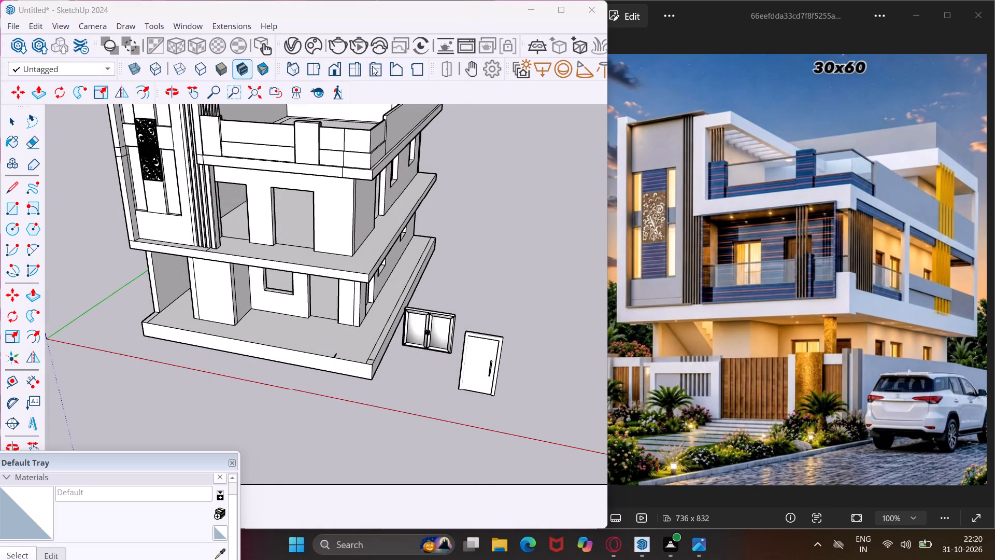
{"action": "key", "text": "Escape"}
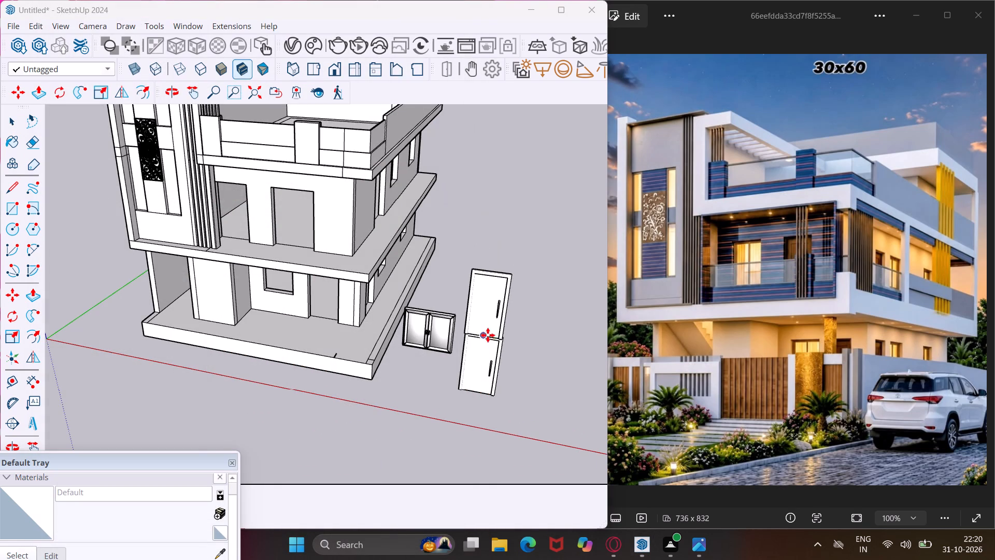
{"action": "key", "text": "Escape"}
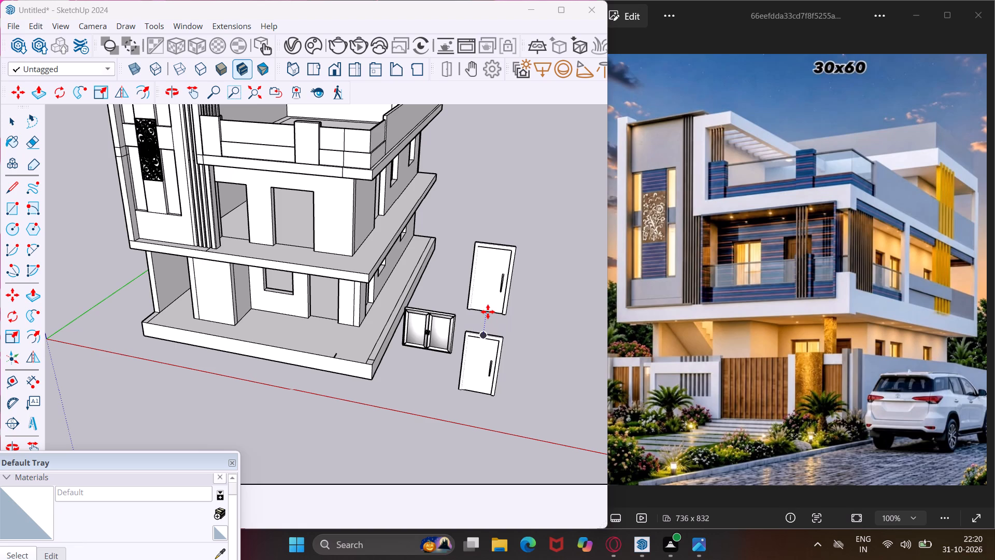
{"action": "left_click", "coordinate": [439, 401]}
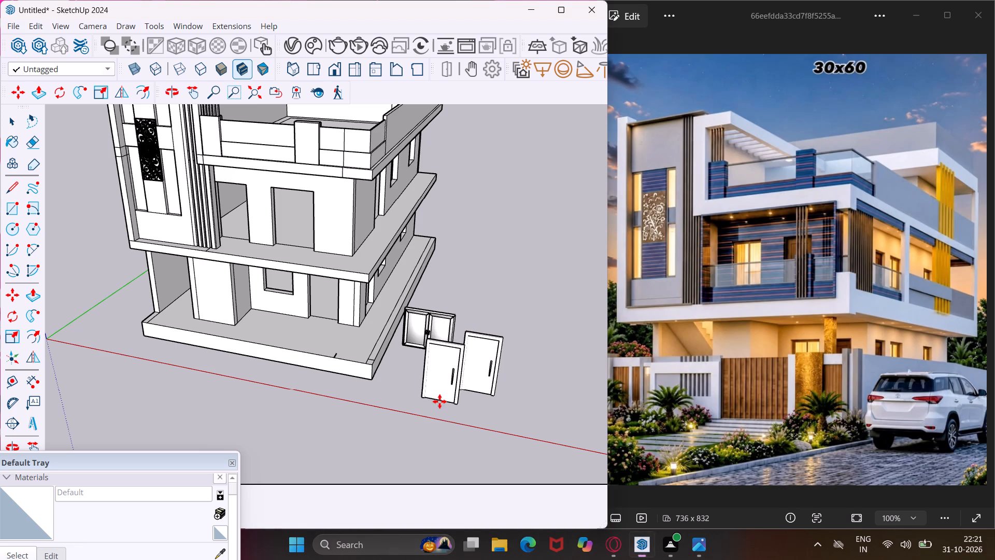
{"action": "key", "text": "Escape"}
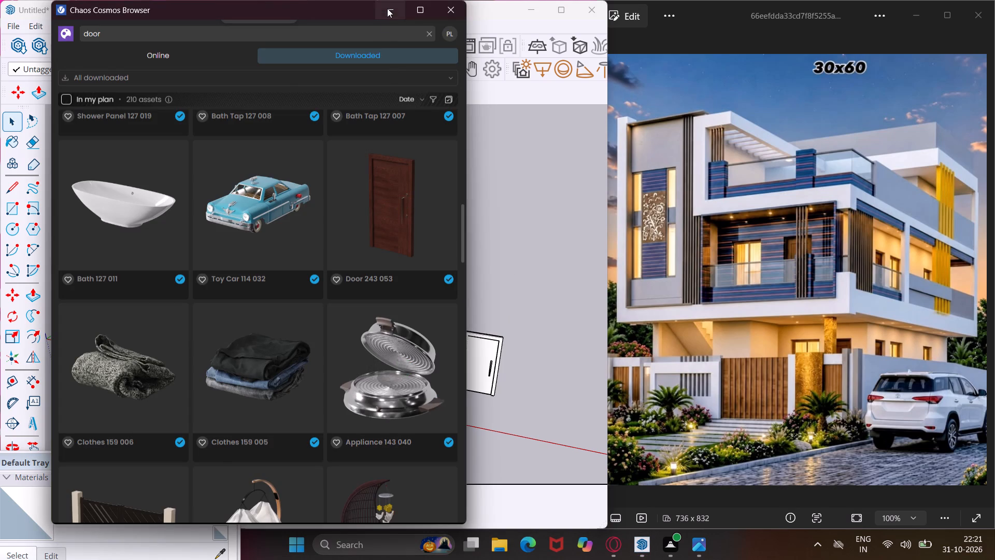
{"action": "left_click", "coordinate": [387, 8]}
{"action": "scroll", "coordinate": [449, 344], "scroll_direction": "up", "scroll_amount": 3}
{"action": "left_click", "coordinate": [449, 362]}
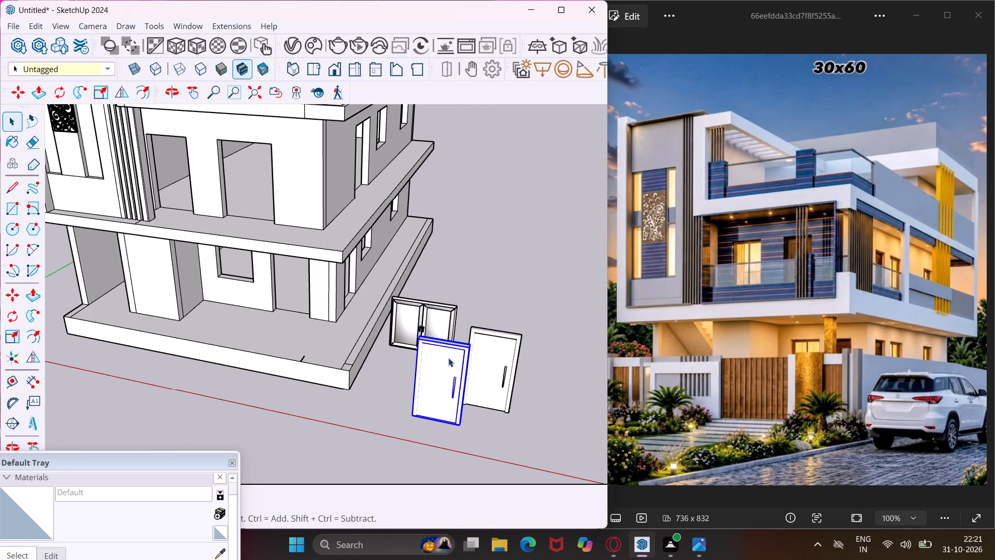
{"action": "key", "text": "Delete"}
Scale the imported door's width to 5'.
{"action": "scroll", "coordinate": [482, 363], "scroll_direction": "up", "scroll_amount": 5}
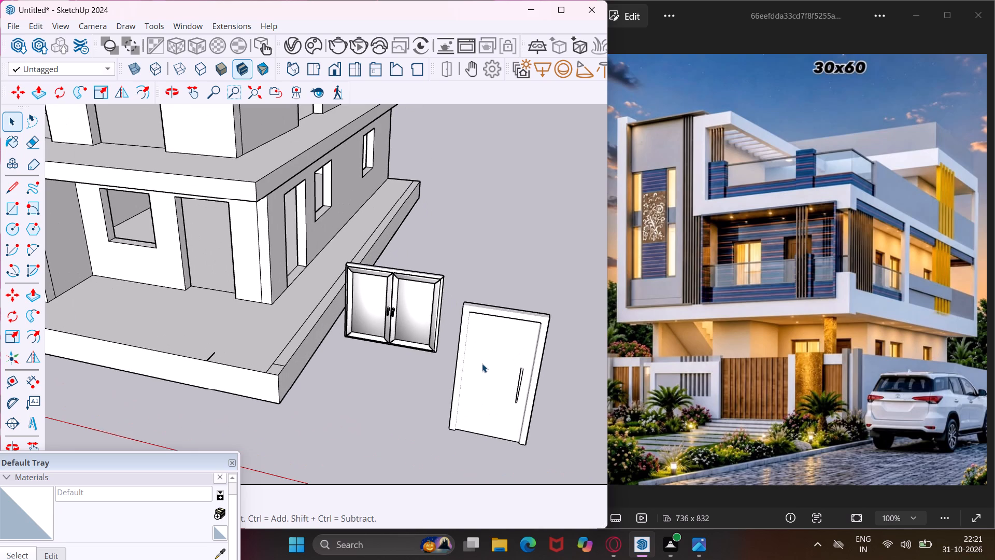
{"action": "left_click", "coordinate": [482, 363]}
{"action": "left_click", "coordinate": [12, 337]}
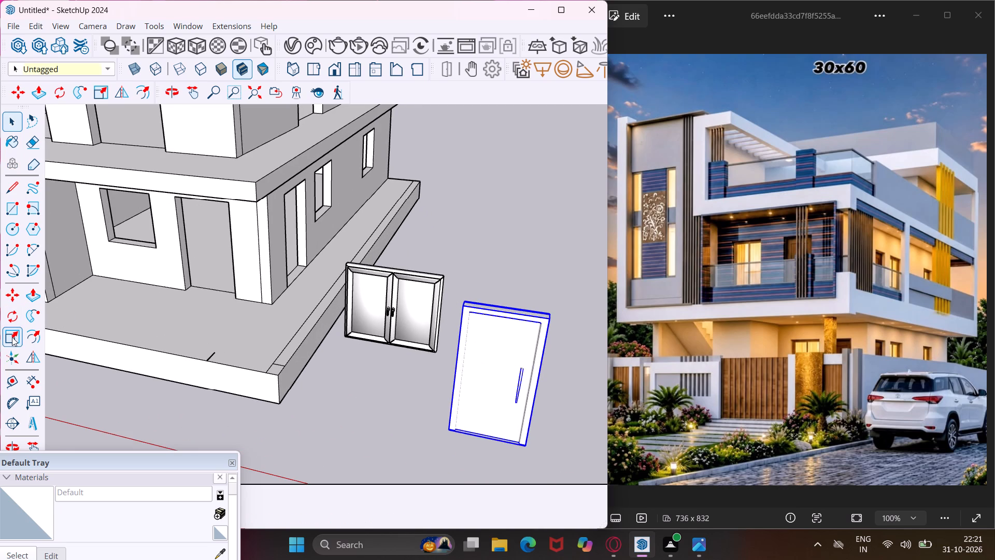
{"action": "middle_click_drag", "start_coordinate": [468, 365], "coordinate": [516, 379]}
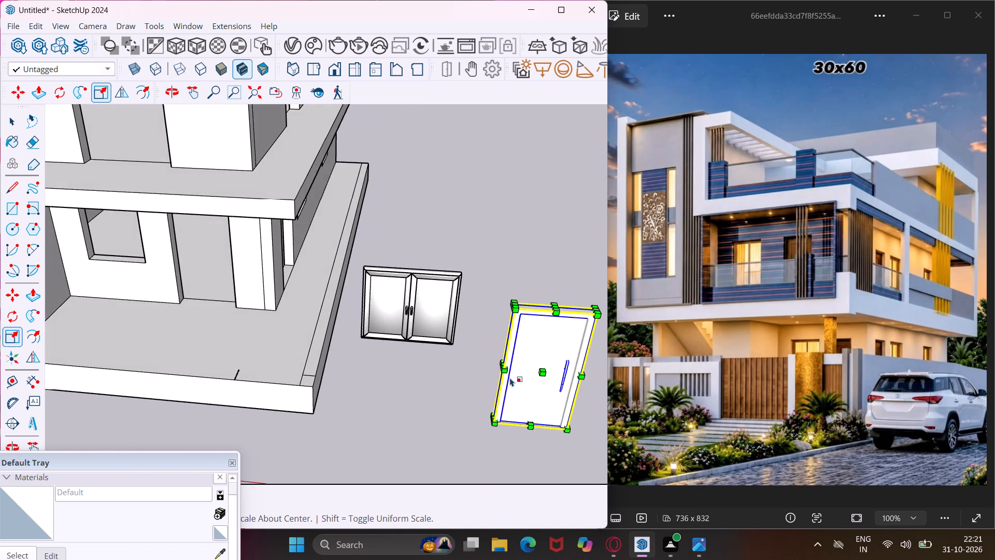
{"action": "scroll", "coordinate": [508, 373], "scroll_direction": "up", "scroll_amount": 8}
{"action": "left_click", "coordinate": [500, 360]}
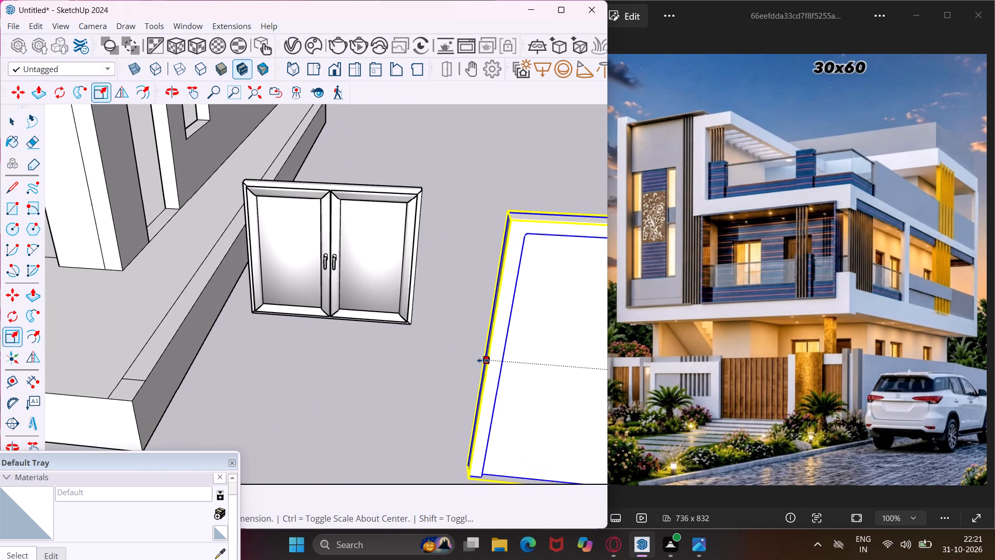
{"action": "type", "text": "5'"}
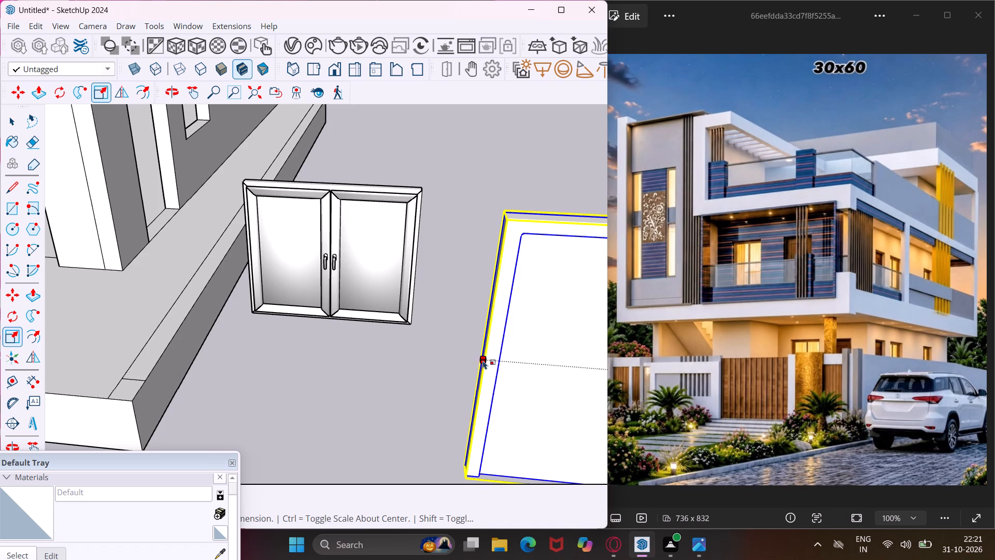
{"action": "key", "text": "Return"}
Scale the imported door's height to 7'.
{"action": "scroll", "coordinate": [471, 371], "scroll_direction": "down", "scroll_amount": 3}
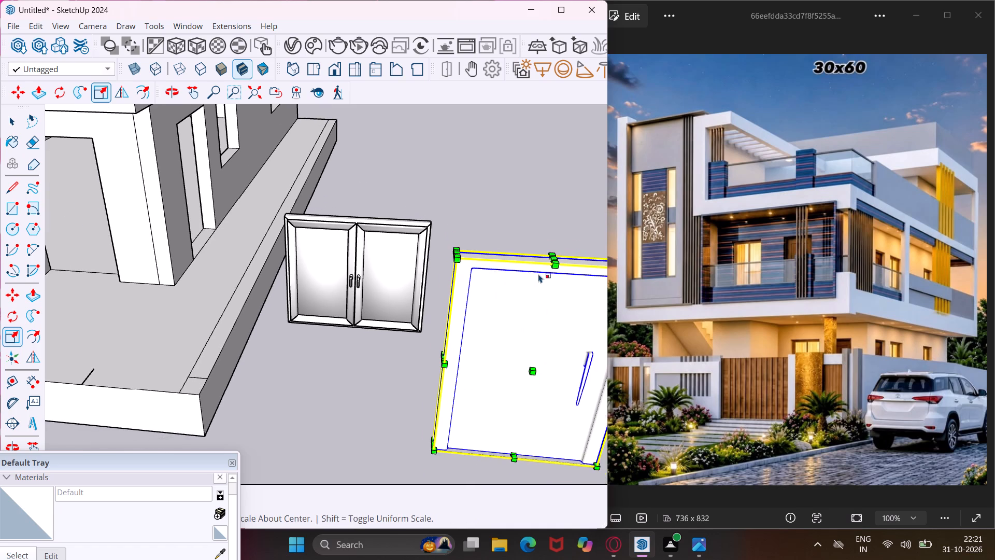
{"action": "scroll", "coordinate": [538, 274], "scroll_direction": "up", "scroll_amount": 3}
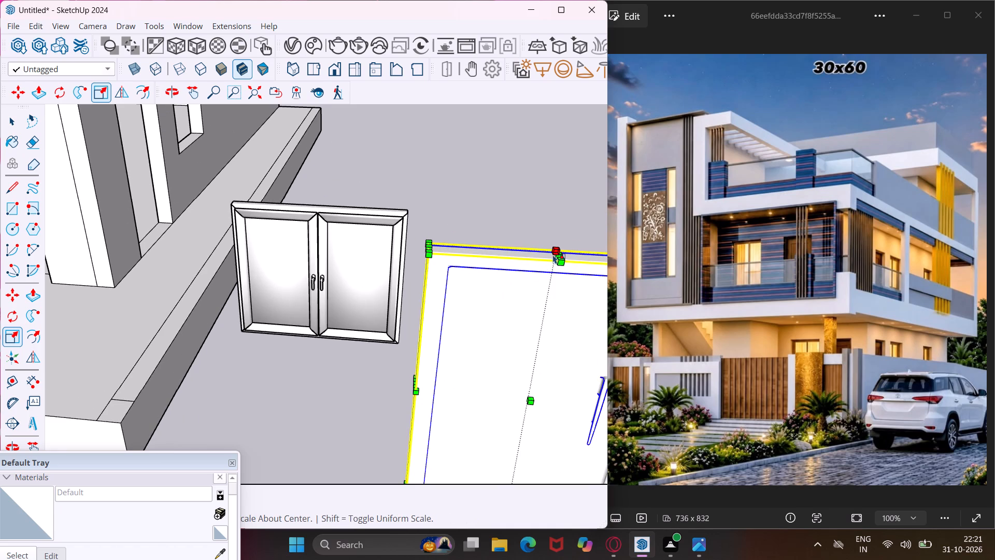
{"action": "scroll", "coordinate": [556, 257], "scroll_direction": "up", "scroll_amount": 3}
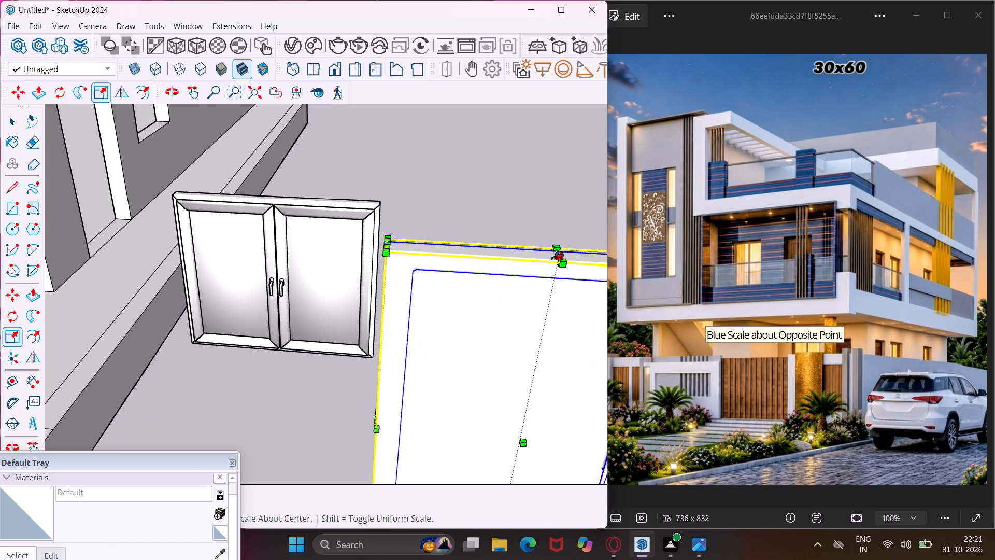
{"action": "left_click", "coordinate": [555, 255]}
{"action": "type", "text": "7'"}
{"action": "key", "text": "Return"}
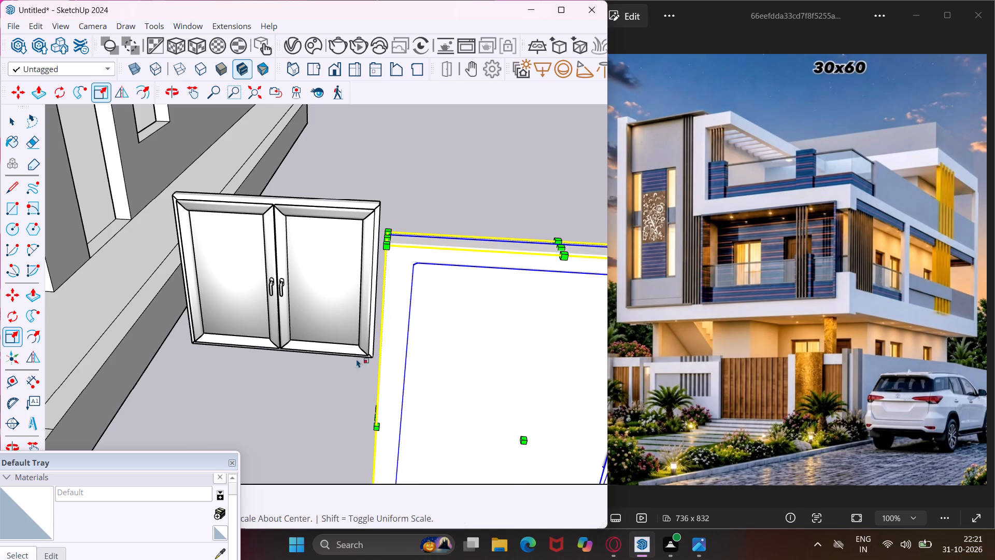
{"action": "key", "text": "Escape"}
{"action": "key", "text": "space"}
Scale the imported double-pane window's height to 4'.
{"action": "left_click", "coordinate": [308, 302]}
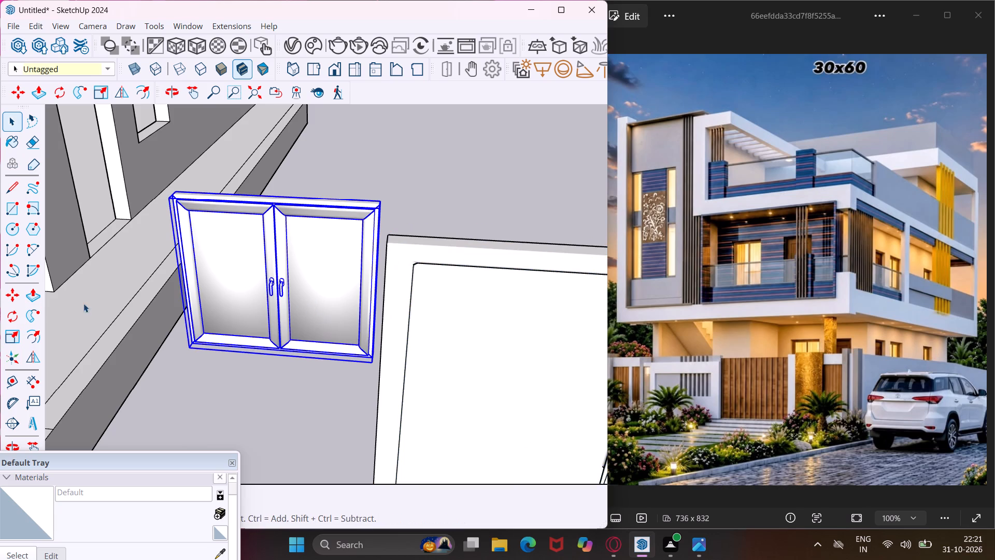
{"action": "left_click", "coordinate": [14, 332]}
{"action": "scroll", "coordinate": [270, 194], "scroll_direction": "up", "scroll_amount": 1}
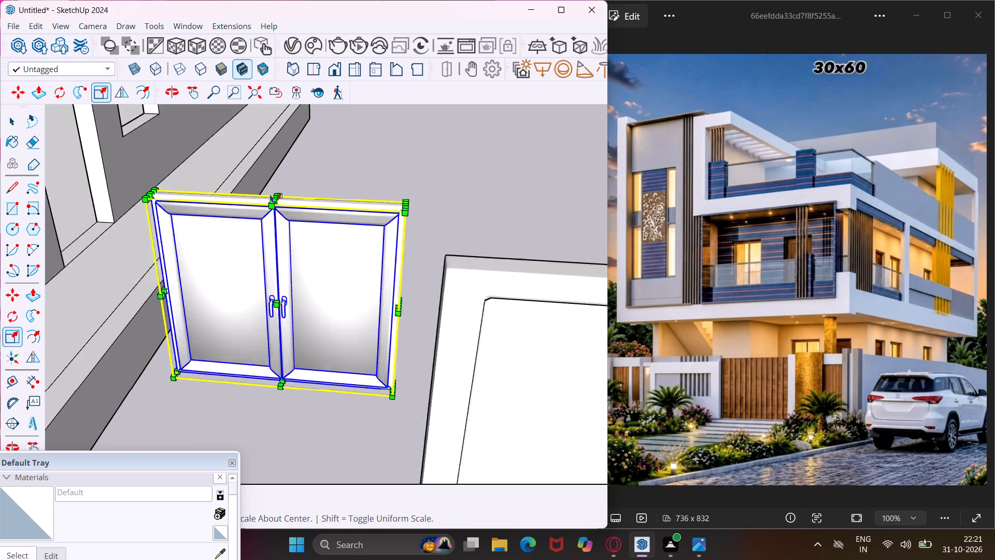
{"action": "scroll", "coordinate": [270, 194], "scroll_direction": "up", "scroll_amount": 2}
{"action": "left_click", "coordinate": [280, 203]}
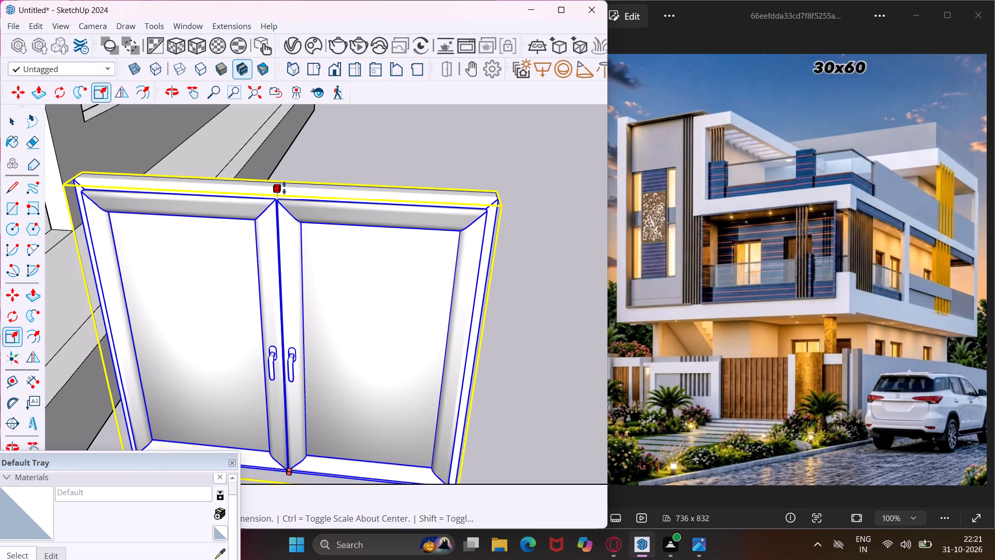
{"action": "type", "text": "4'"}
{"action": "key", "text": "Return"}
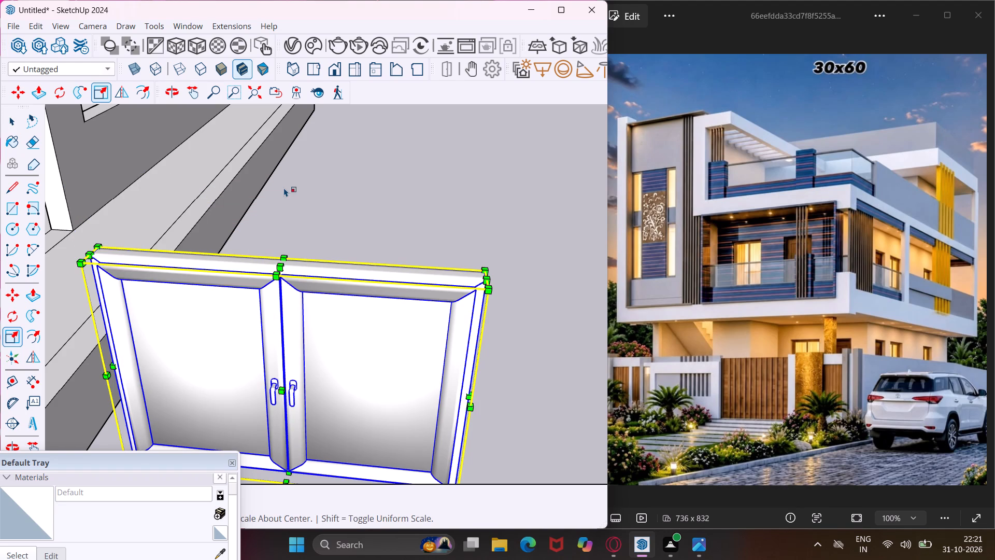
Scale the imported double-pane window's width to 4'.
{"action": "middle_click_drag", "start_coordinate": [284, 188], "coordinate": [502, 50]}
{"action": "scroll", "coordinate": [502, 50], "scroll_direction": "down", "scroll_amount": 3}
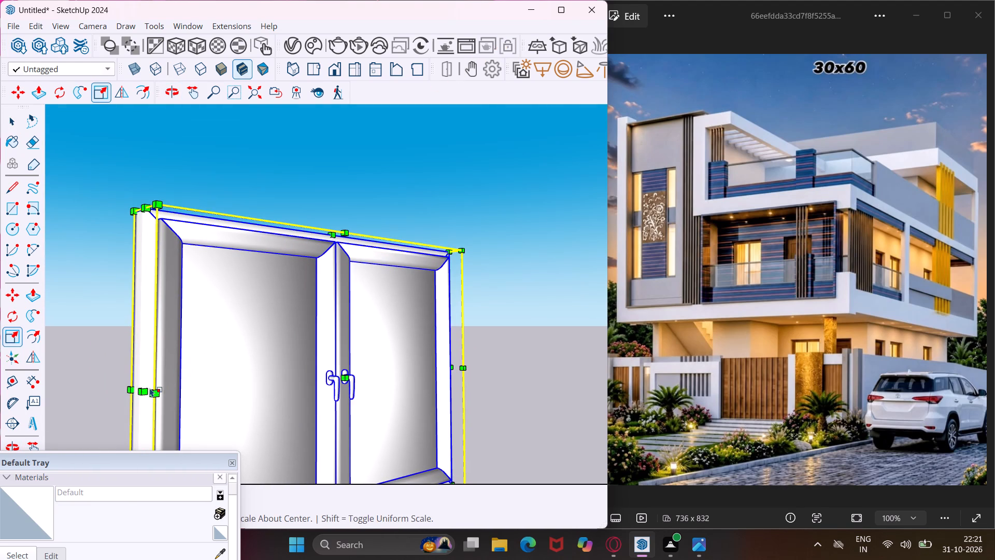
{"action": "left_click", "coordinate": [145, 389]}
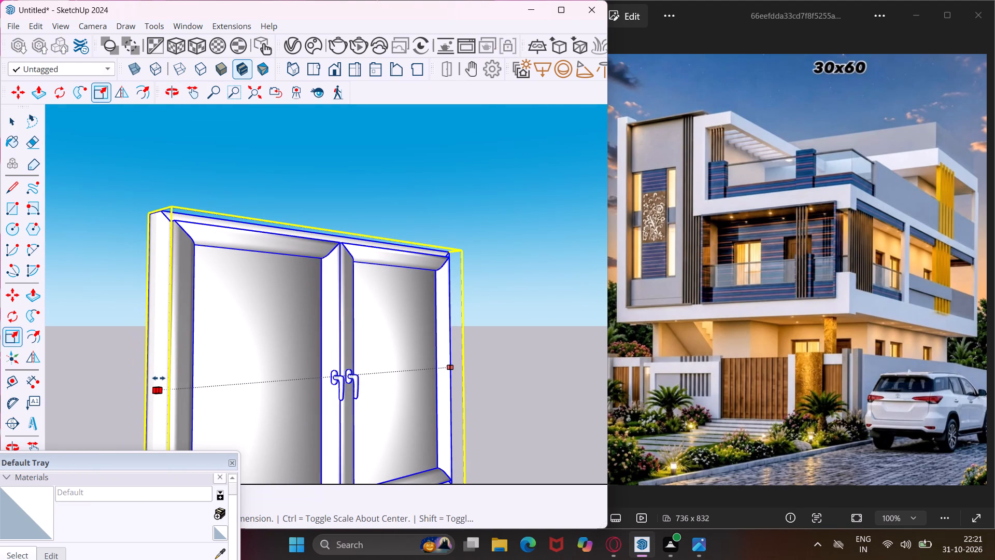
{"action": "type", "text": "4'"}
{"action": "key", "text": "Return"}
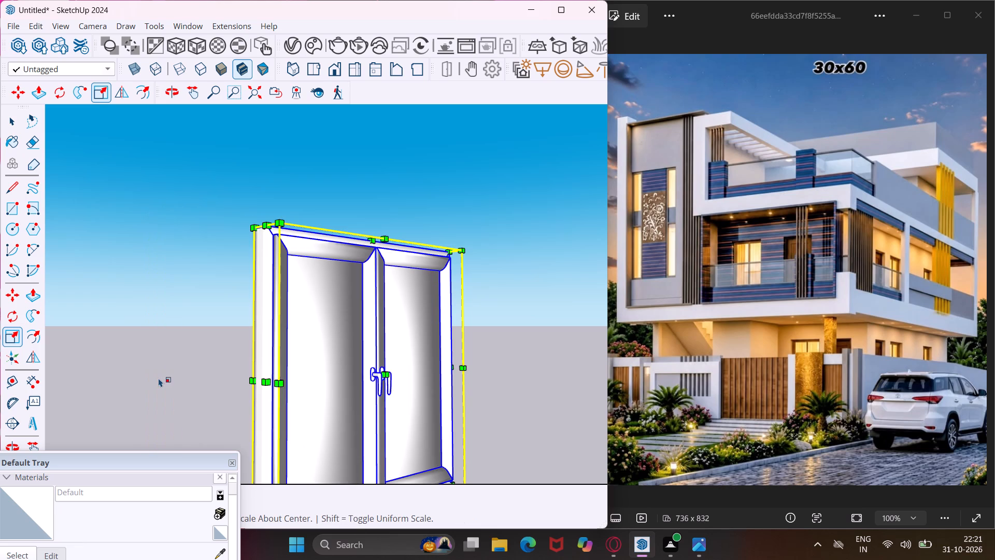
{"action": "scroll", "coordinate": [181, 337], "scroll_direction": "down", "scroll_amount": 6}
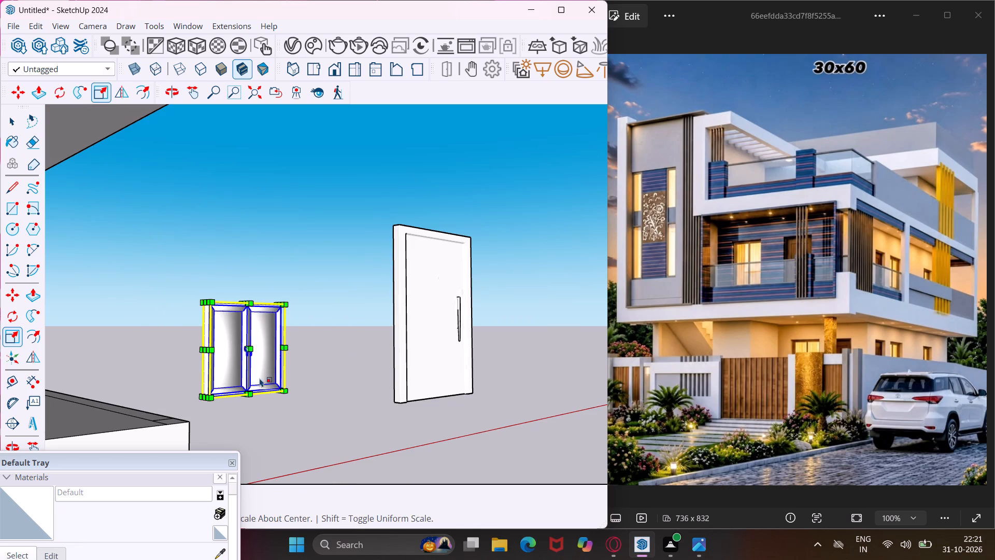
{"action": "key", "text": "Escape"}
{"action": "key", "text": "space"}
Move the window by its lower corner into the ground-floor front window opening, aligned to the opening's lower corner.
{"action": "left_click", "coordinate": [256, 383]}
{"action": "key", "text": "m"}
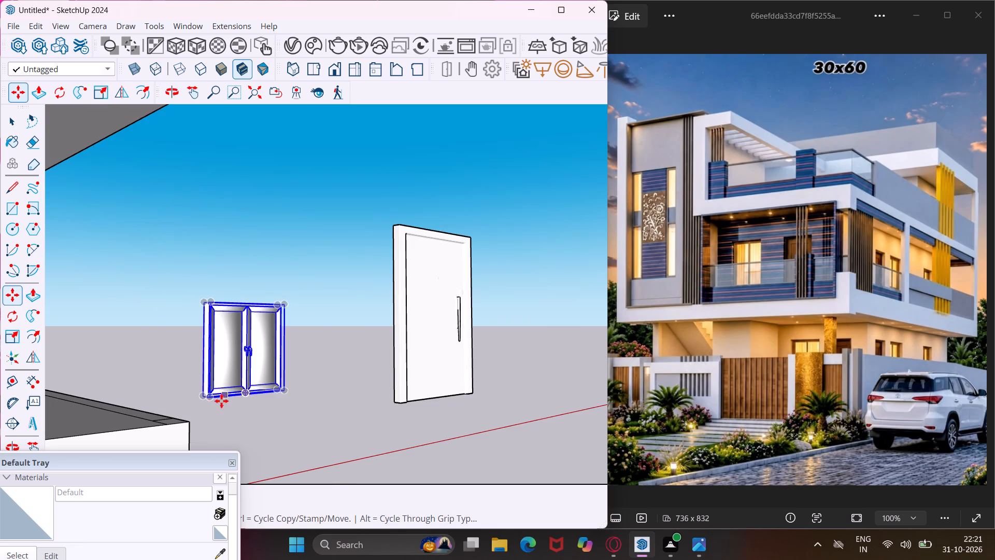
{"action": "scroll", "coordinate": [211, 399], "scroll_direction": "up", "scroll_amount": 13}
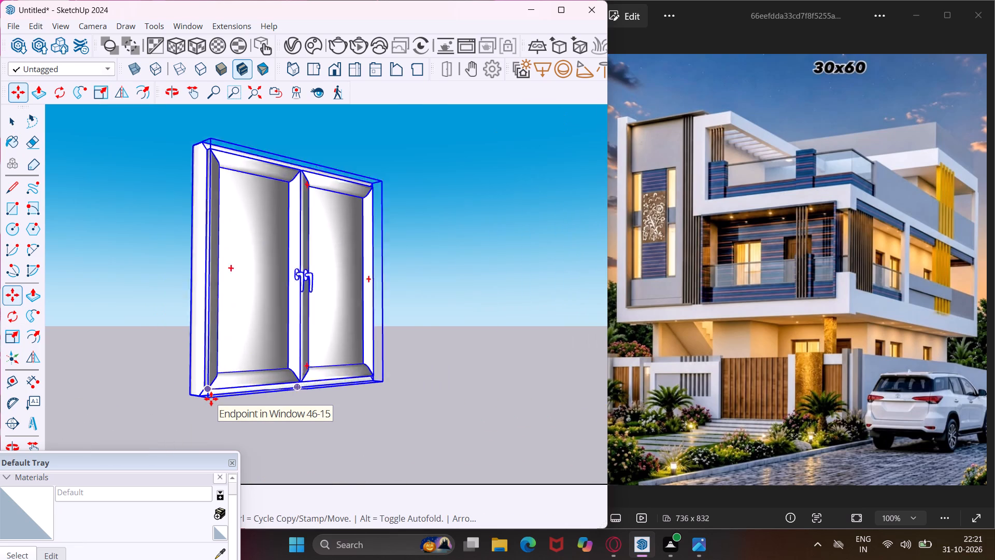
{"action": "scroll", "coordinate": [211, 399], "scroll_direction": "up", "scroll_amount": 1}
{"action": "left_click", "coordinate": [207, 399]}
{"action": "scroll", "coordinate": [214, 381], "scroll_direction": "down", "scroll_amount": 8}
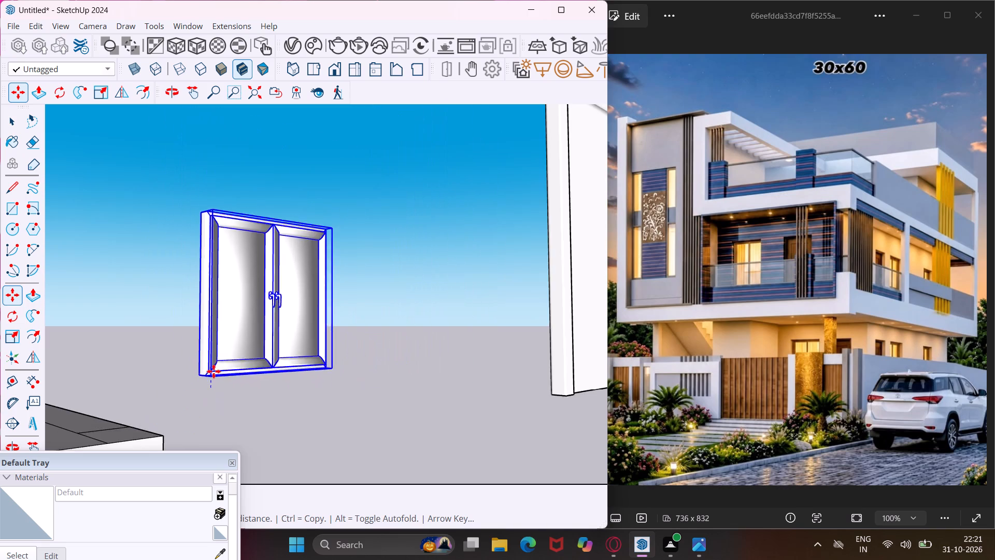
{"action": "scroll", "coordinate": [214, 370], "scroll_direction": "down", "scroll_amount": 20}
{"action": "scroll", "coordinate": [214, 370], "scroll_direction": "down", "scroll_amount": 4}
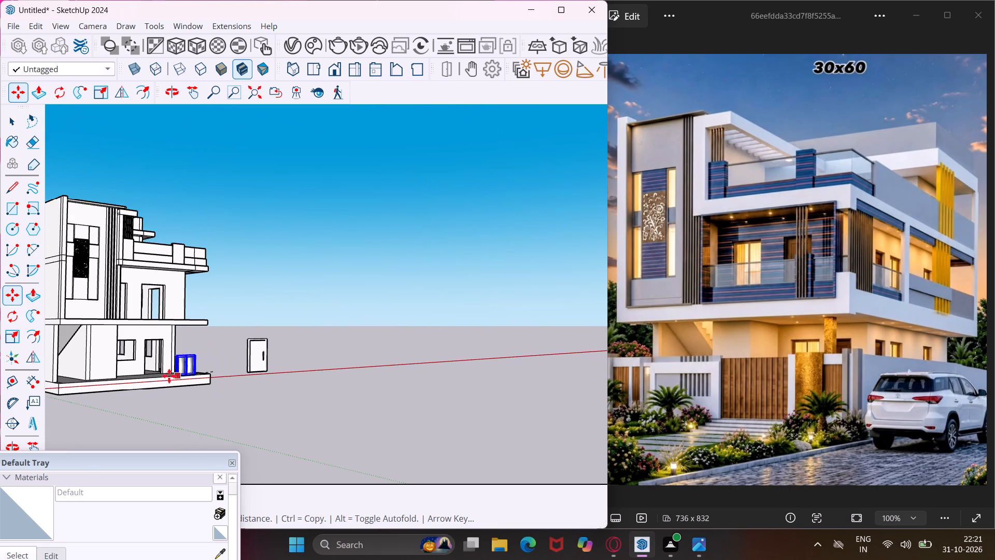
{"action": "scroll", "coordinate": [118, 365], "scroll_direction": "up", "scroll_amount": 4}
{"action": "middle_click_drag", "start_coordinate": [110, 377], "coordinate": [51, 441]}
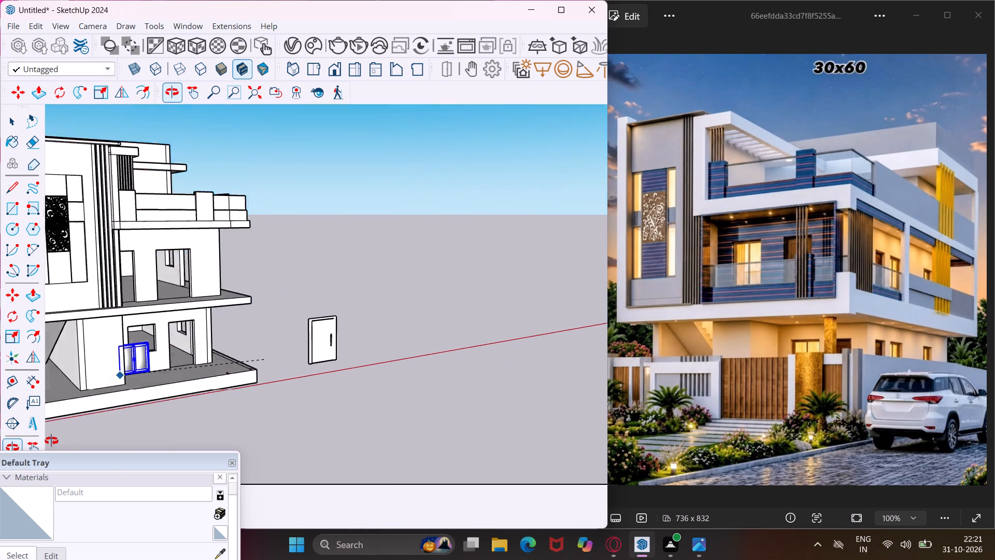
{"action": "middle_click_drag", "start_coordinate": [51, 441], "coordinate": [46, 445]}
{"action": "scroll", "coordinate": [135, 351], "scroll_direction": "up", "scroll_amount": 13}
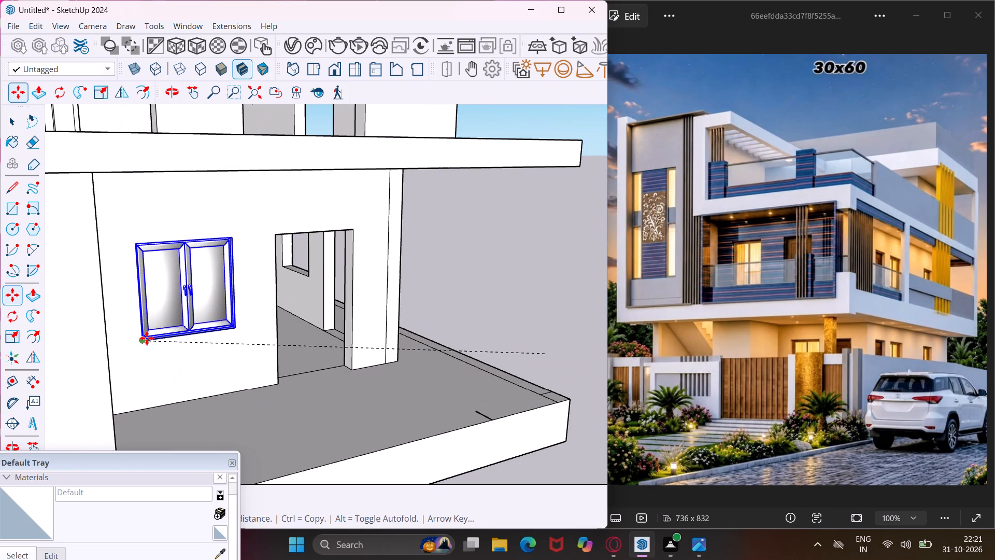
{"action": "left_click", "coordinate": [144, 342]}
Copy the ground-floor window into the first-floor front opening beside the vertical fins, snapping its lower corner to the opening's floor-level corner.
{"action": "scroll", "coordinate": [151, 359], "scroll_direction": "down", "scroll_amount": 6}
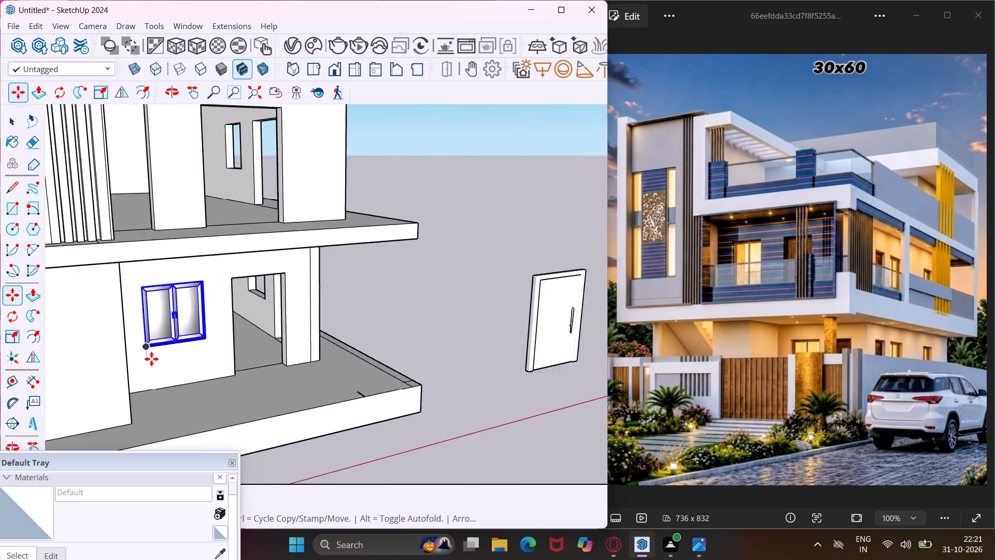
{"action": "scroll", "coordinate": [151, 359], "scroll_direction": "down", "scroll_amount": 4}
{"action": "middle_click_drag", "start_coordinate": [151, 359], "coordinate": [97, 369]}
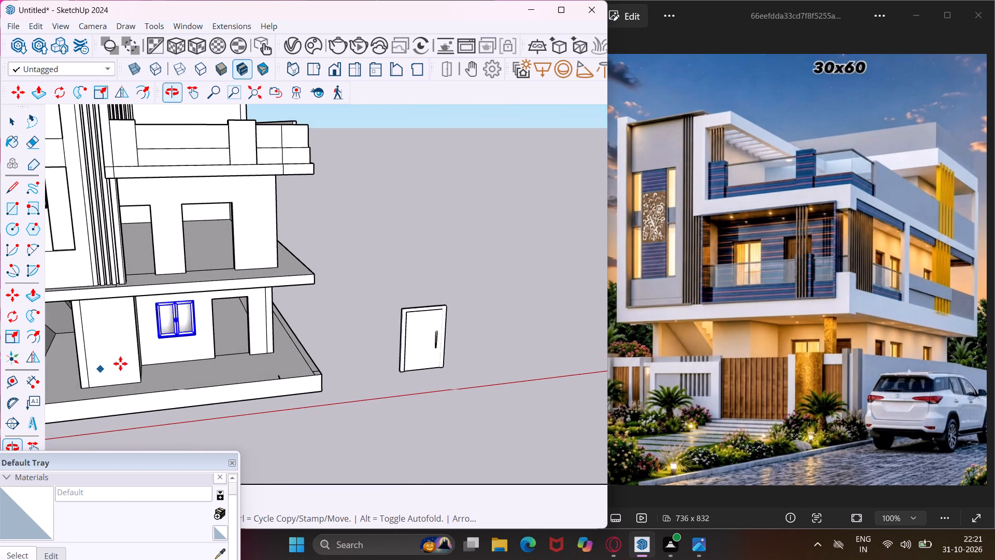
{"action": "scroll", "coordinate": [145, 354], "scroll_direction": "up", "scroll_amount": 7}
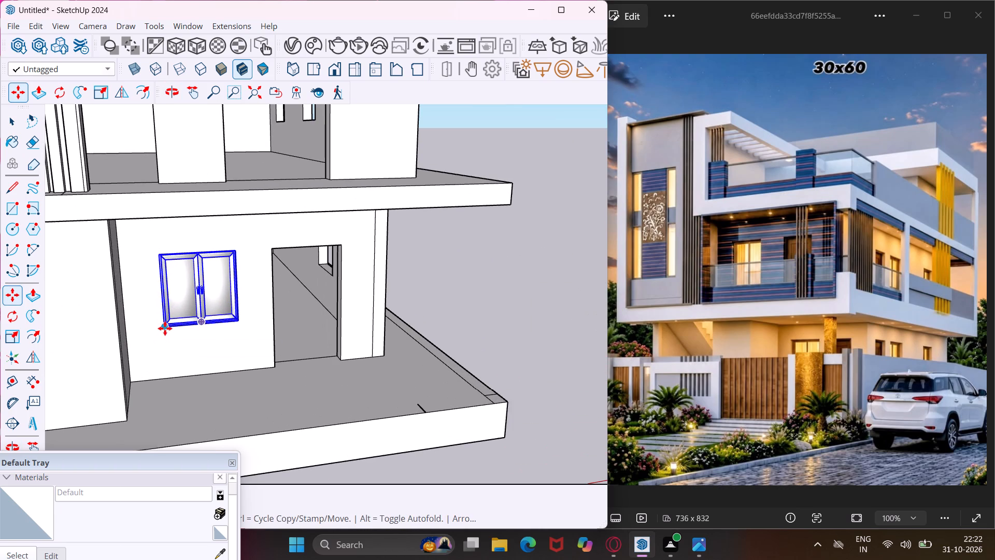
{"action": "left_click", "coordinate": [164, 328]}
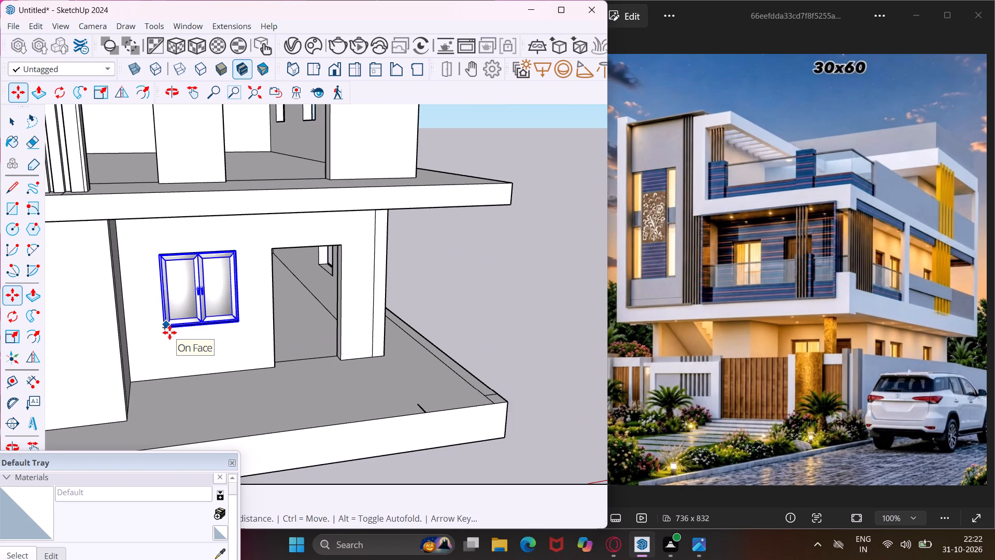
{"action": "scroll", "coordinate": [169, 332], "scroll_direction": "down", "scroll_amount": 9}
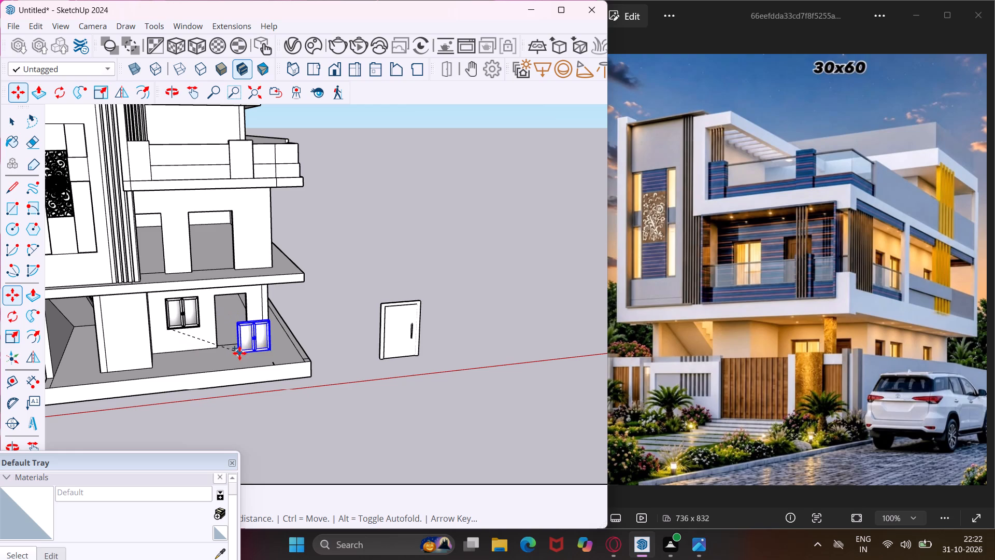
{"action": "scroll", "coordinate": [146, 271], "scroll_direction": "up", "scroll_amount": 3}
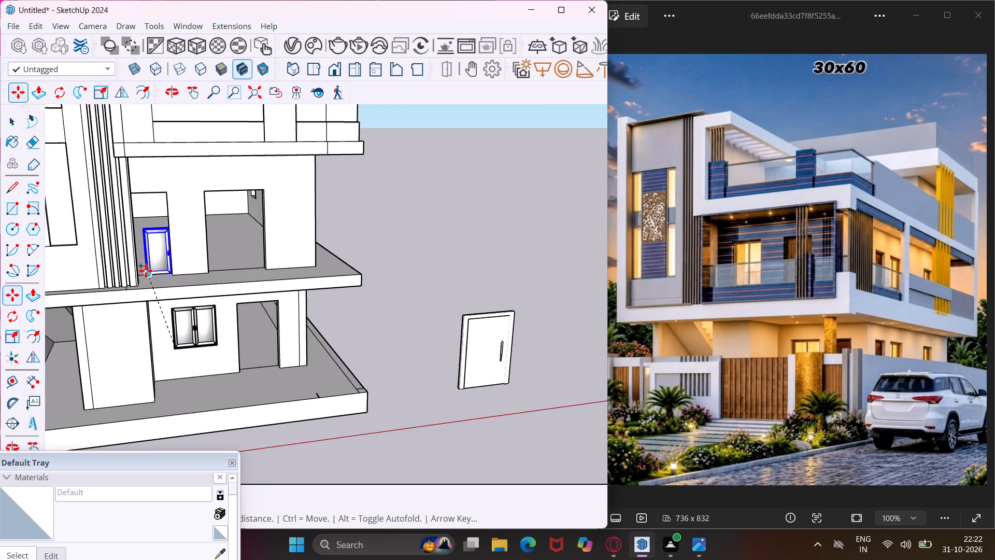
{"action": "middle_click_drag", "start_coordinate": [146, 271], "coordinate": [40, 335]}
{"action": "scroll", "coordinate": [120, 274], "scroll_direction": "up", "scroll_amount": 12}
{"action": "middle_click_drag", "start_coordinate": [121, 261], "coordinate": [53, 275]}
{"action": "scroll", "coordinate": [108, 236], "scroll_direction": "up", "scroll_amount": 3}
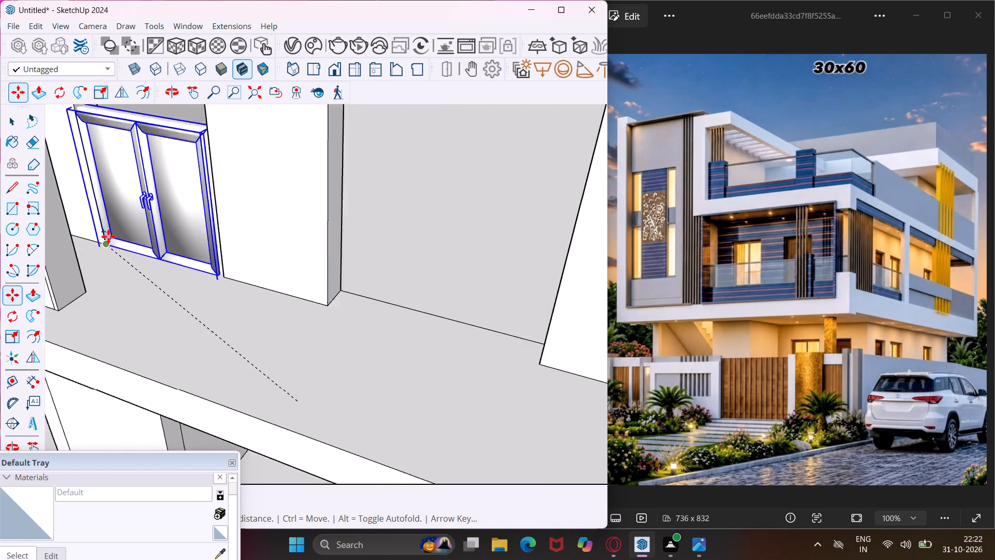
{"action": "scroll", "coordinate": [108, 236], "scroll_direction": "up", "scroll_amount": 5}
{"action": "left_click", "coordinate": [105, 250]}
{"action": "scroll", "coordinate": [149, 249], "scroll_direction": "down", "scroll_amount": 6}
{"action": "key", "text": "Escape"}
{"action": "key", "text": "space"}
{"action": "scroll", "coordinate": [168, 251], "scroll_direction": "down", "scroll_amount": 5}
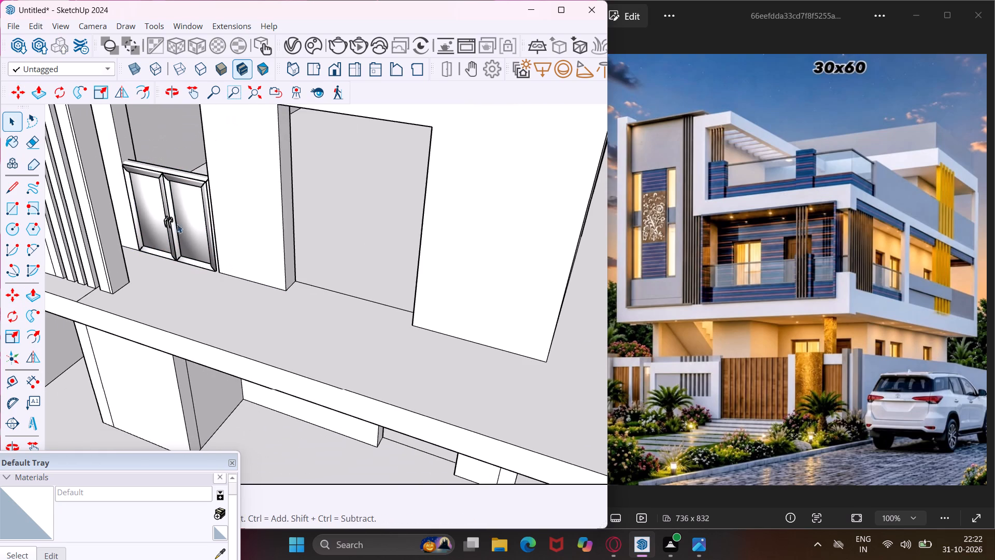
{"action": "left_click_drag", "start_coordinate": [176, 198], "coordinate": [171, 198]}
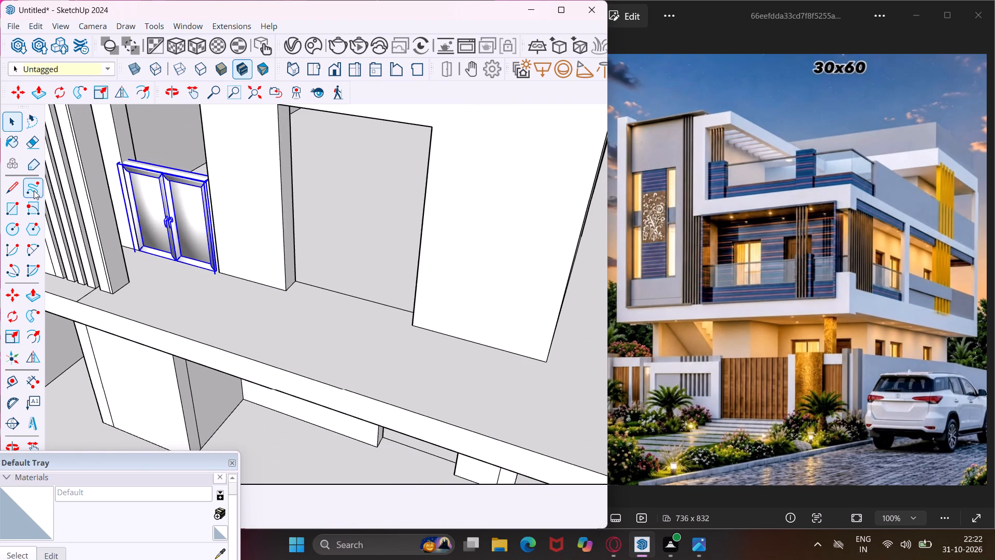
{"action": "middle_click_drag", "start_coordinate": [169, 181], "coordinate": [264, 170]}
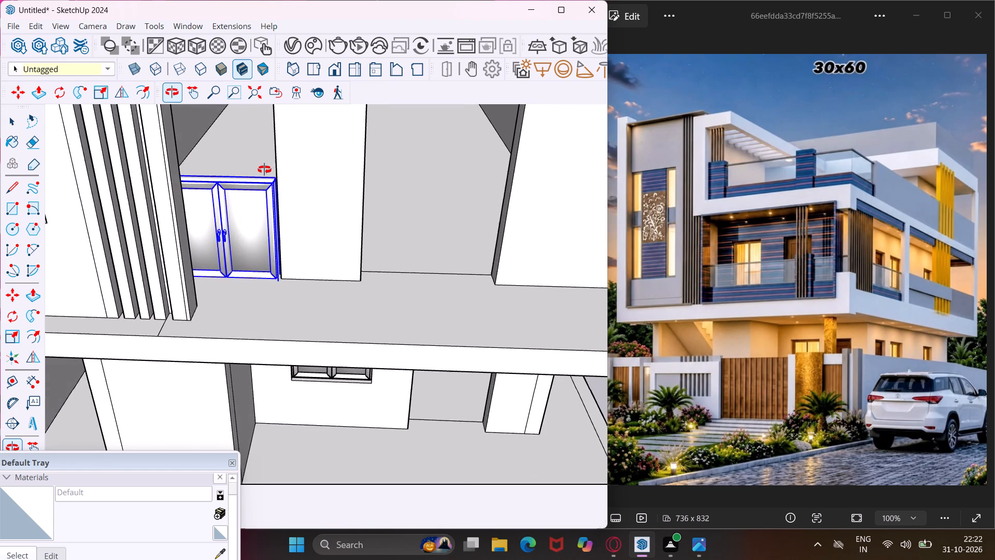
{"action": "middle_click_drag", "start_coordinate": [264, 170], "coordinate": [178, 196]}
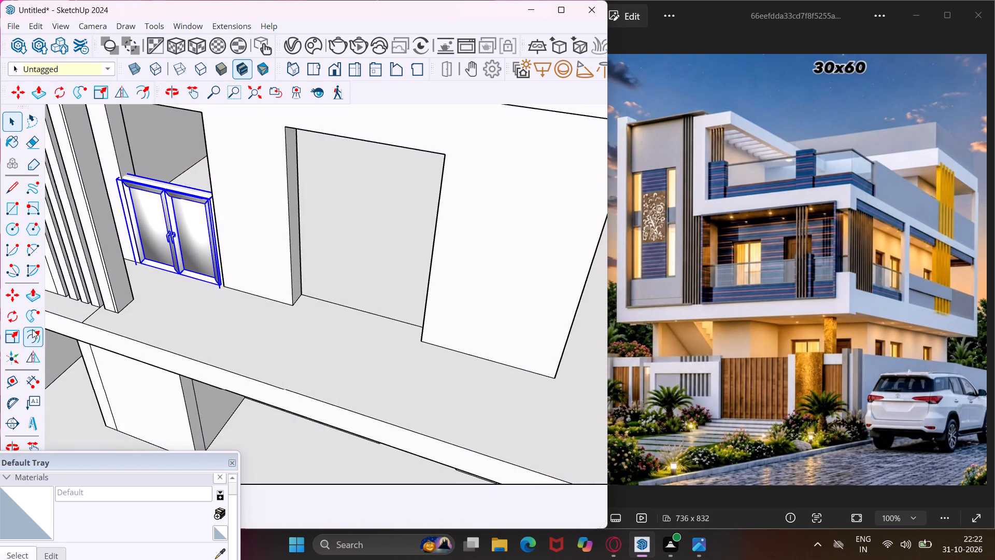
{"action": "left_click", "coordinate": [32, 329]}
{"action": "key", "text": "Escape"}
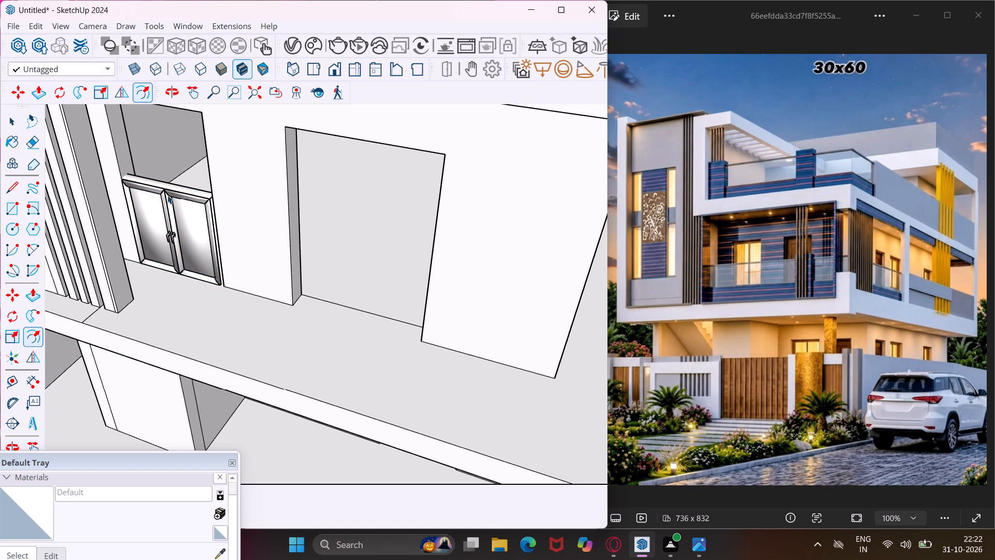
Scale the height of the double-pane window in the first-floor front opening beside the vertical fins to 7'.
{"action": "key", "text": "space"}
{"action": "left_click", "coordinate": [168, 196]}
{"action": "left_click", "coordinate": [18, 328]}
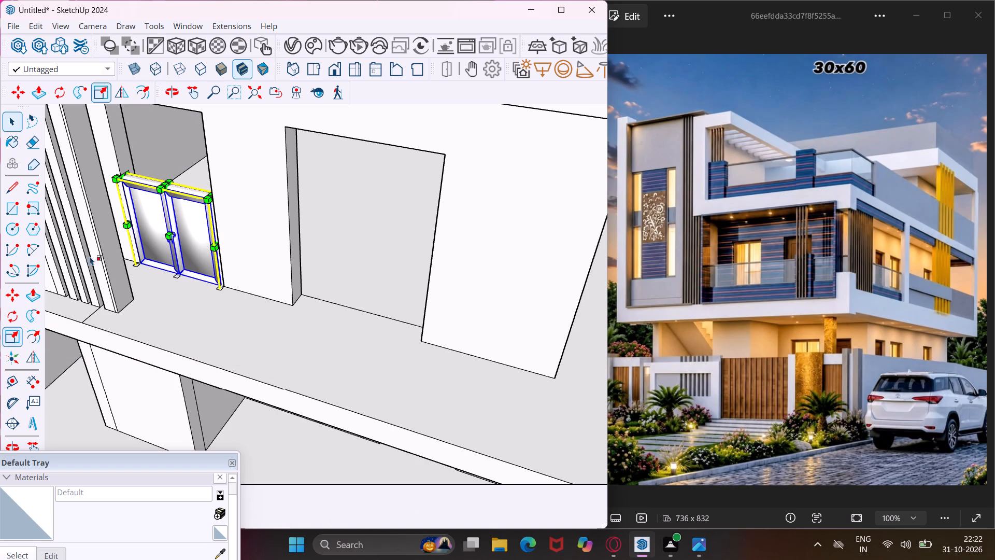
{"action": "scroll", "coordinate": [168, 178], "scroll_direction": "up", "scroll_amount": 2}
{"action": "left_click", "coordinate": [167, 189]}
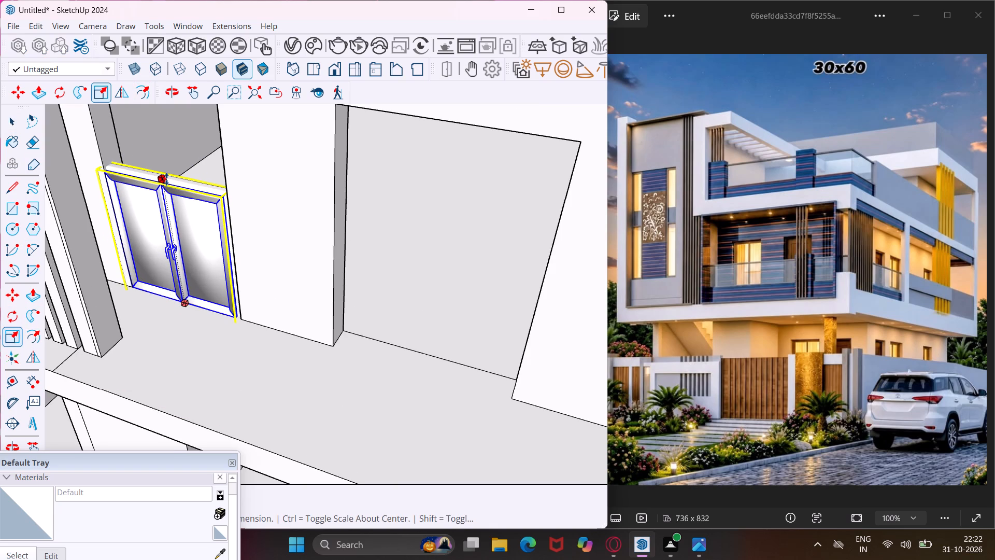
{"action": "type", "text": "7'"}
{"action": "key", "text": "Return"}
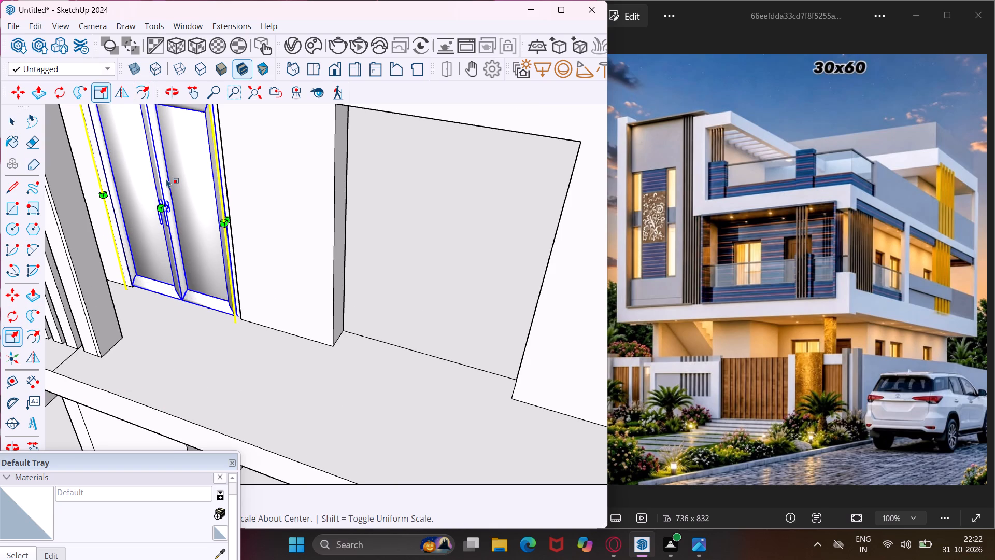
{"action": "scroll", "coordinate": [110, 263], "scroll_direction": "down", "scroll_amount": 5}
{"action": "middle_click_drag", "start_coordinate": [127, 293], "coordinate": [164, 234]}
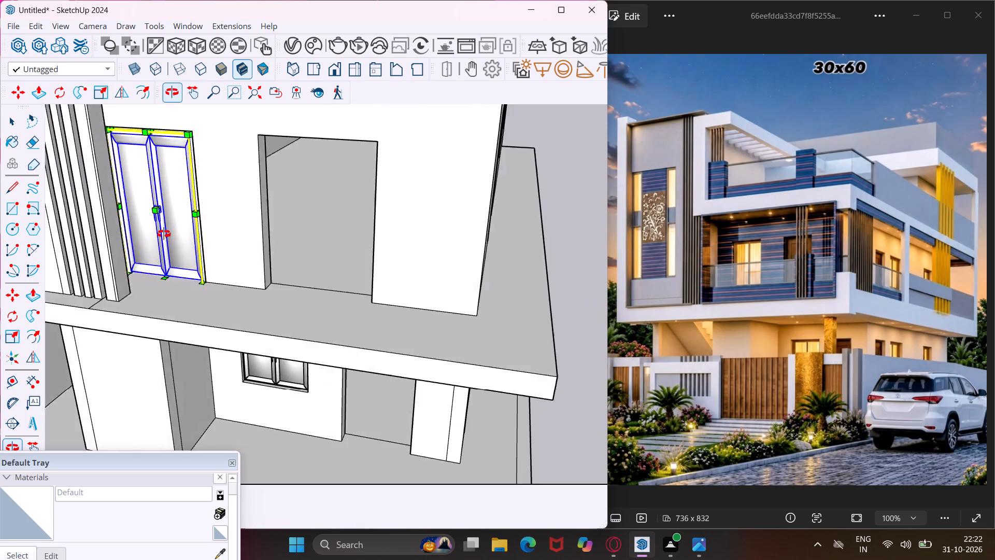
{"action": "middle_click_drag", "start_coordinate": [164, 234], "coordinate": [188, 195]}
{"action": "key", "text": "Escape"}
{"action": "key", "text": "space"}
Copy the ground-floor front window to the open space outside the house, just above the loose door model.
{"action": "scroll", "coordinate": [135, 285], "scroll_direction": "down", "scroll_amount": 5}
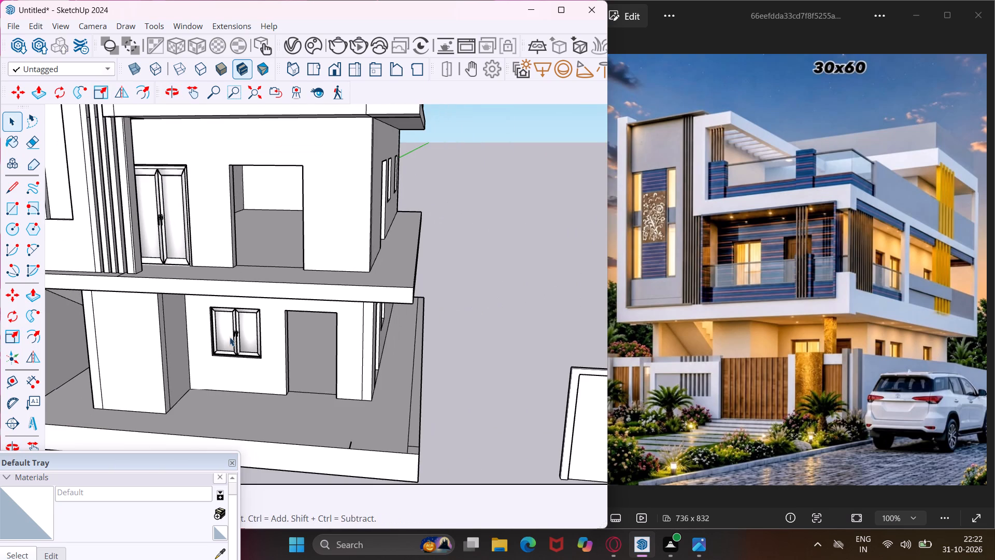
{"action": "middle_click_drag", "start_coordinate": [265, 356], "coordinate": [180, 357]}
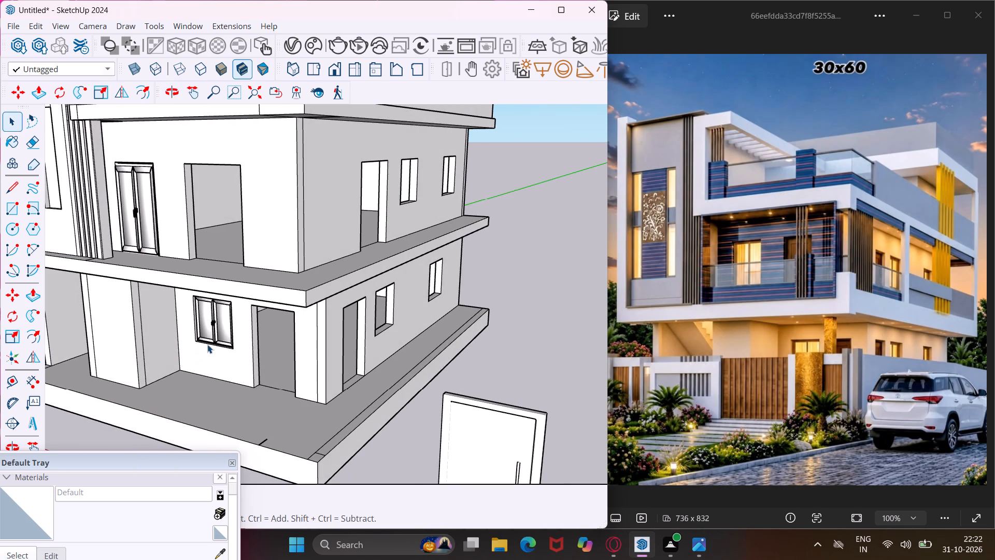
{"action": "scroll", "coordinate": [208, 344], "scroll_direction": "up", "scroll_amount": 3}
{"action": "left_click", "coordinate": [220, 340]}
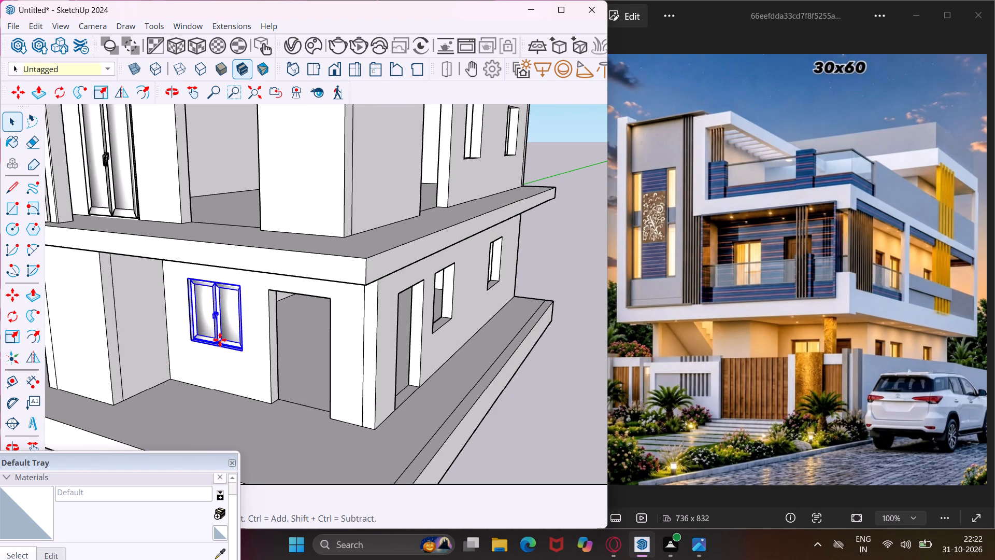
{"action": "key", "text": "m"}
{"action": "left_click", "coordinate": [220, 340]}
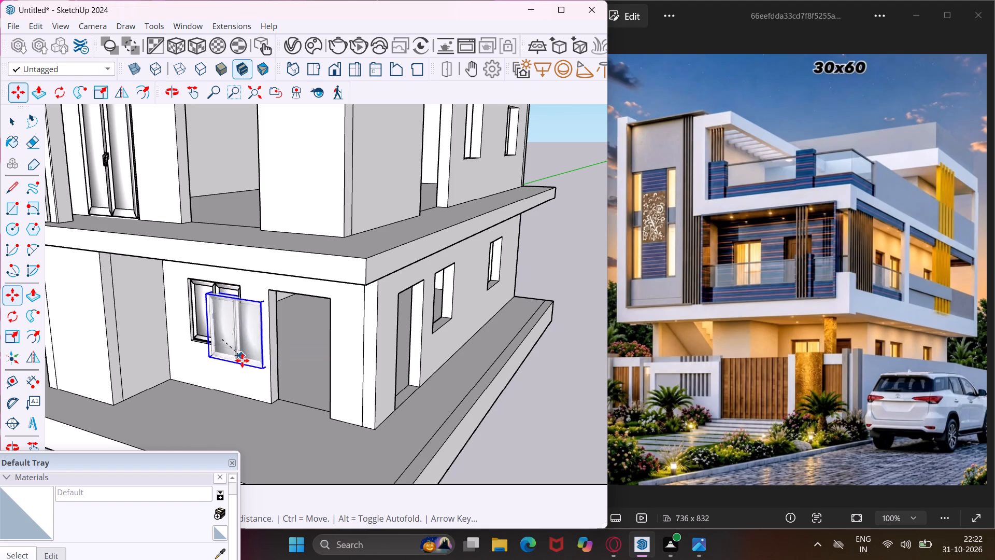
{"action": "scroll", "coordinate": [265, 386], "scroll_direction": "down", "scroll_amount": 6}
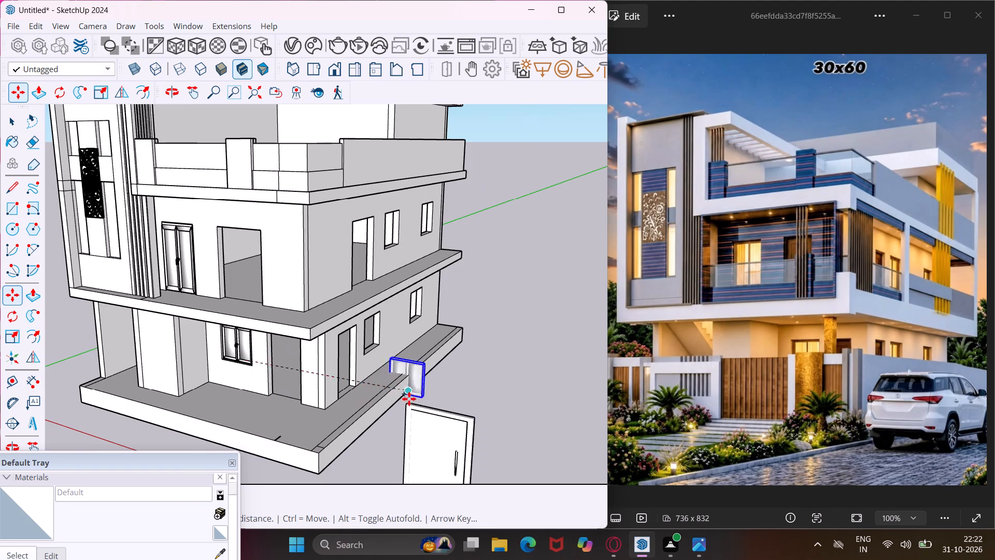
{"action": "left_click", "coordinate": [471, 410]}
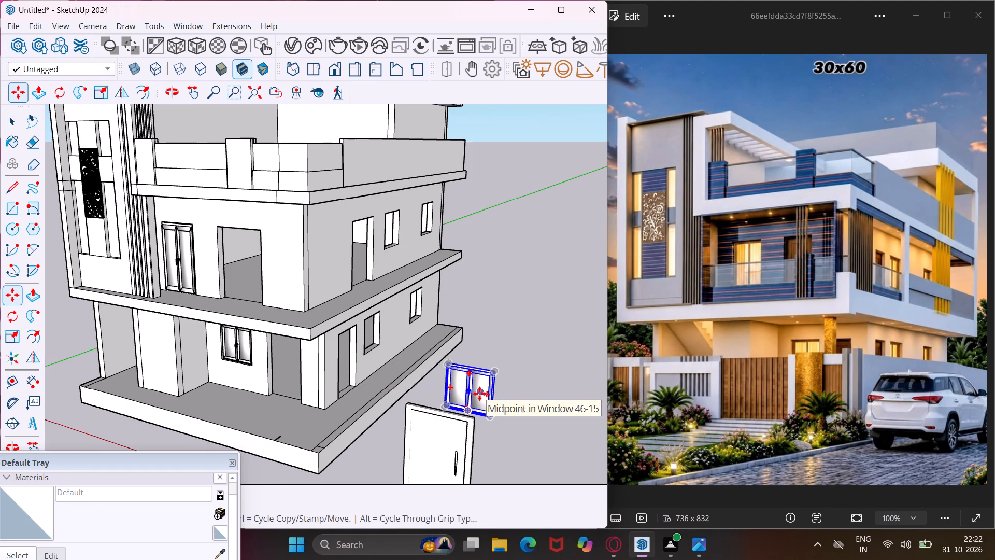
Rotate the copied window about the vertical axis so it runs parallel to the house's side wall.
{"action": "left_click", "coordinate": [12, 315]}
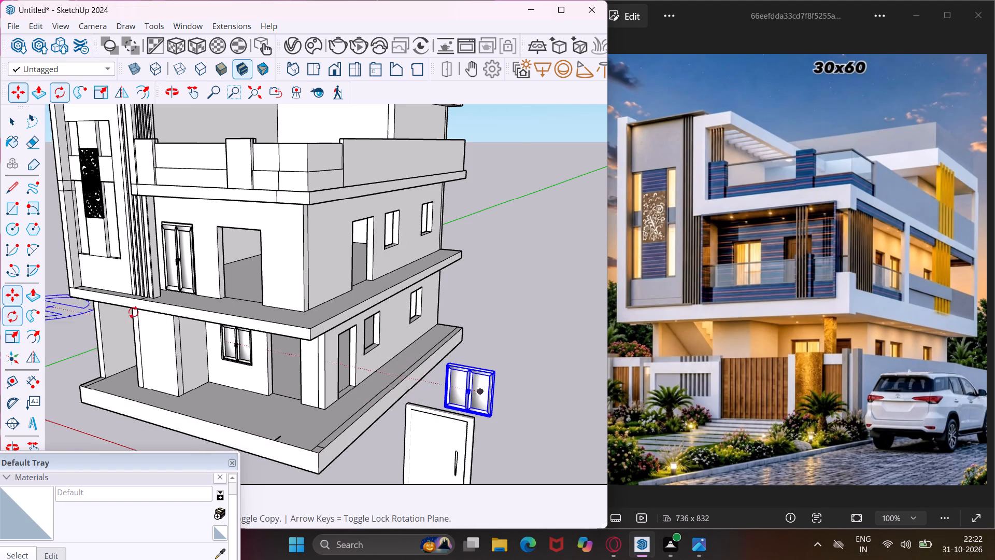
{"action": "scroll", "coordinate": [167, 284], "scroll_direction": "down", "scroll_amount": 6}
{"action": "scroll", "coordinate": [407, 385], "scroll_direction": "up", "scroll_amount": 6}
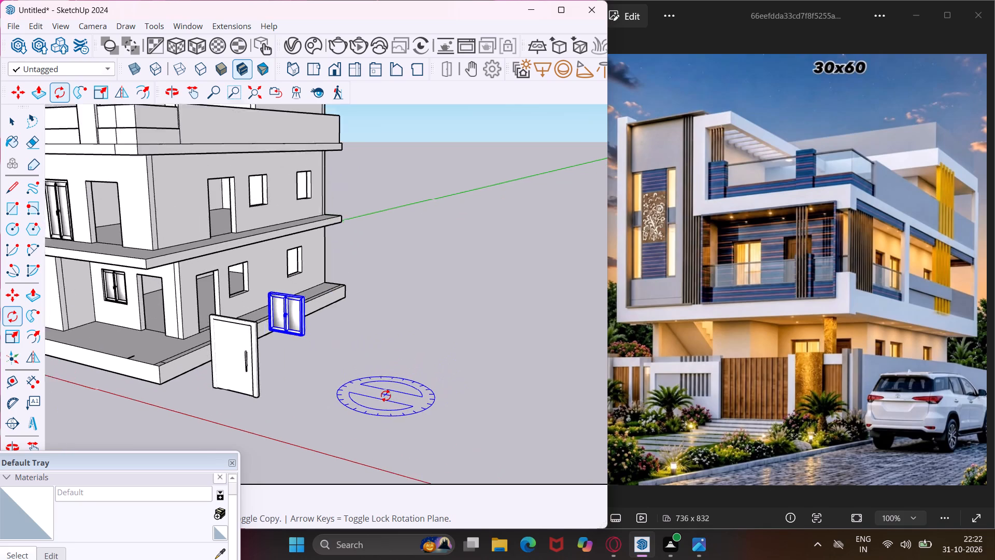
{"action": "scroll", "coordinate": [386, 396], "scroll_direction": "up", "scroll_amount": 1}
{"action": "left_click", "coordinate": [291, 364]}
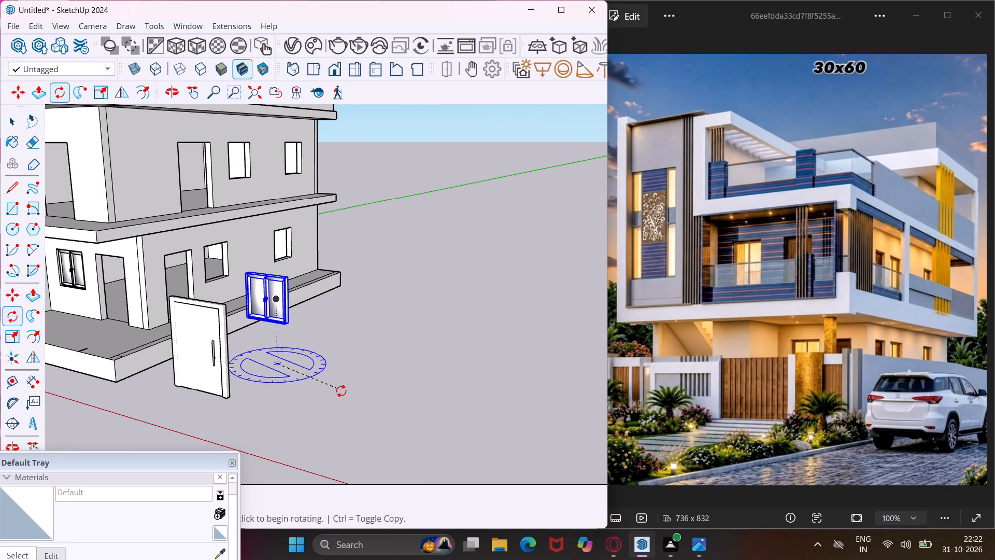
{"action": "left_click", "coordinate": [346, 383]}
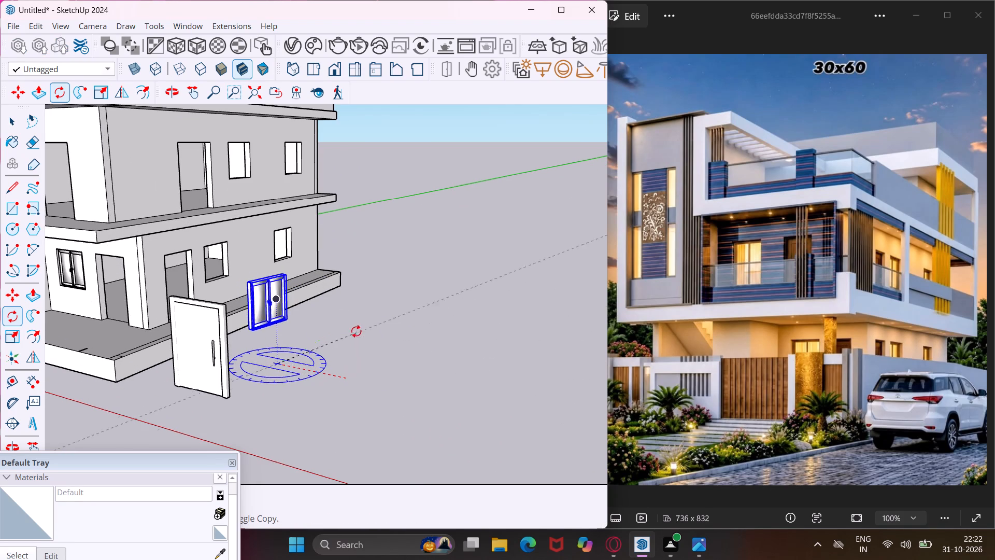
{"action": "left_click", "coordinate": [350, 319]}
Move the rotated window by its lower corner into the ground-floor side window opening nearest the side door opening.
{"action": "key", "text": "m"}
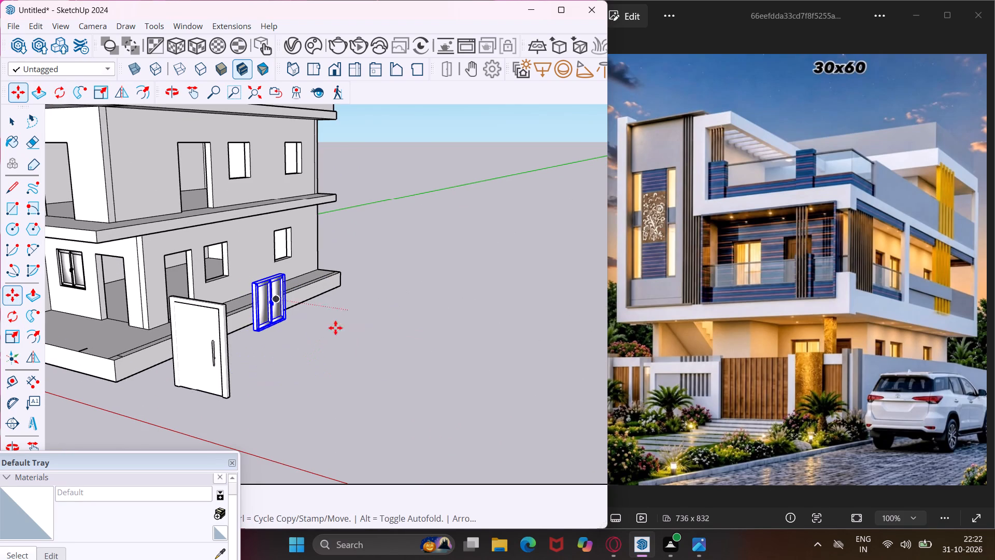
{"action": "scroll", "coordinate": [253, 330], "scroll_direction": "up", "scroll_amount": 12}
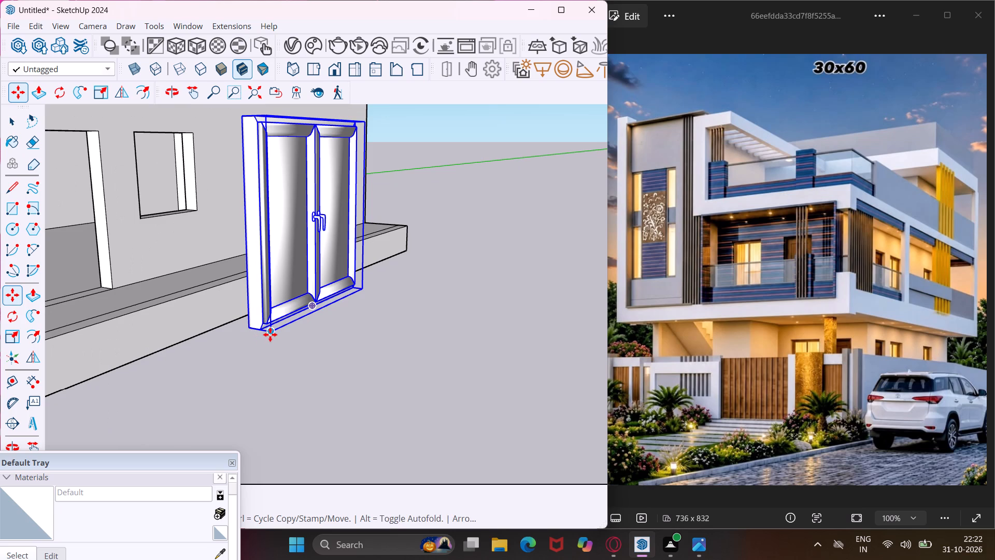
{"action": "left_click", "coordinate": [270, 334]}
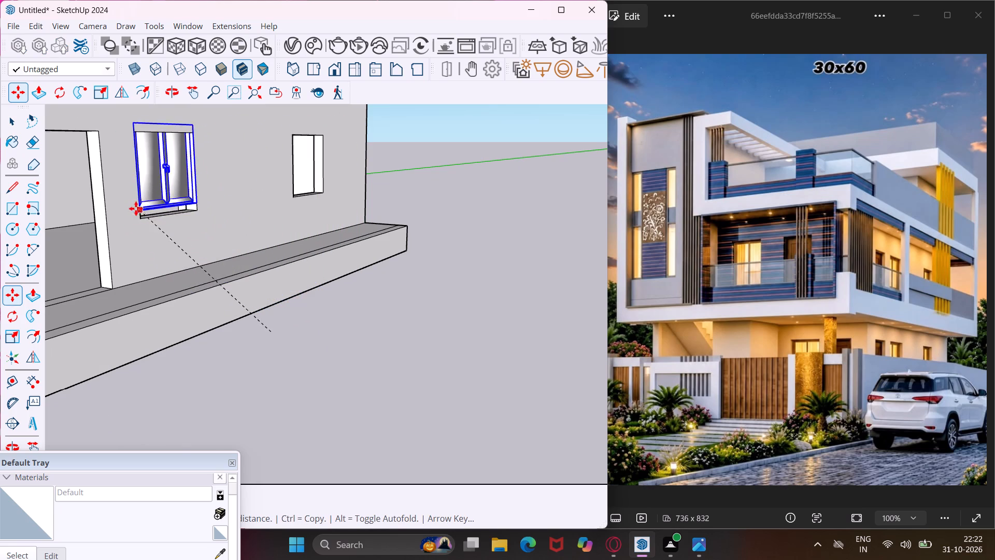
{"action": "scroll", "coordinate": [138, 220], "scroll_direction": "up", "scroll_amount": 5}
{"action": "left_click", "coordinate": [141, 220]}
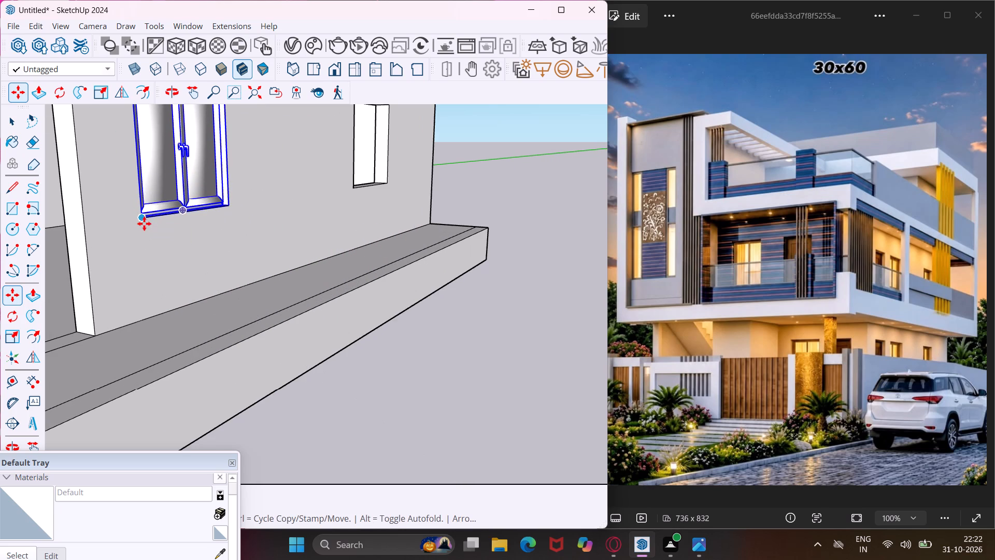
Copy the side-wall window by its lower corner into the farther ground-floor side window opening.
{"action": "left_click", "coordinate": [144, 217]}
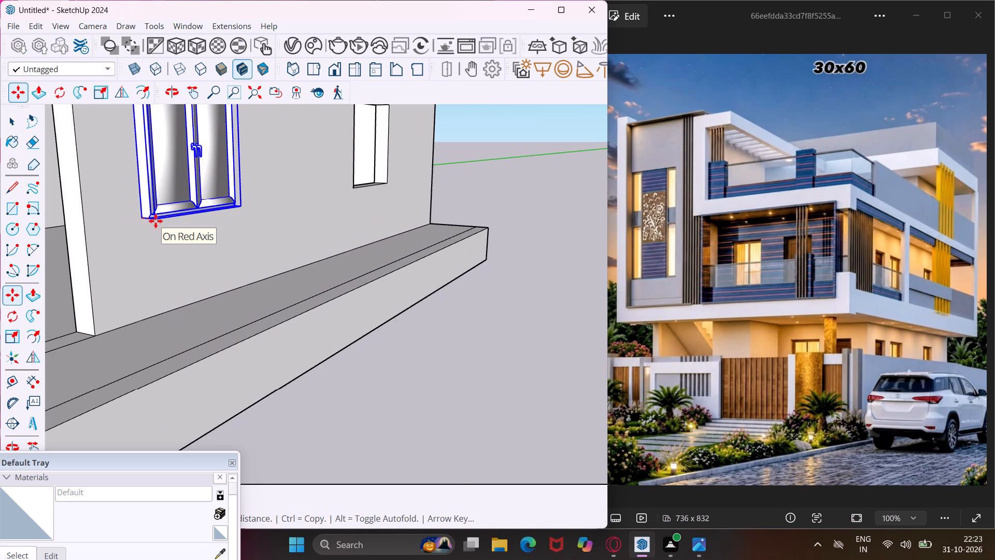
{"action": "left_click", "coordinate": [352, 188]}
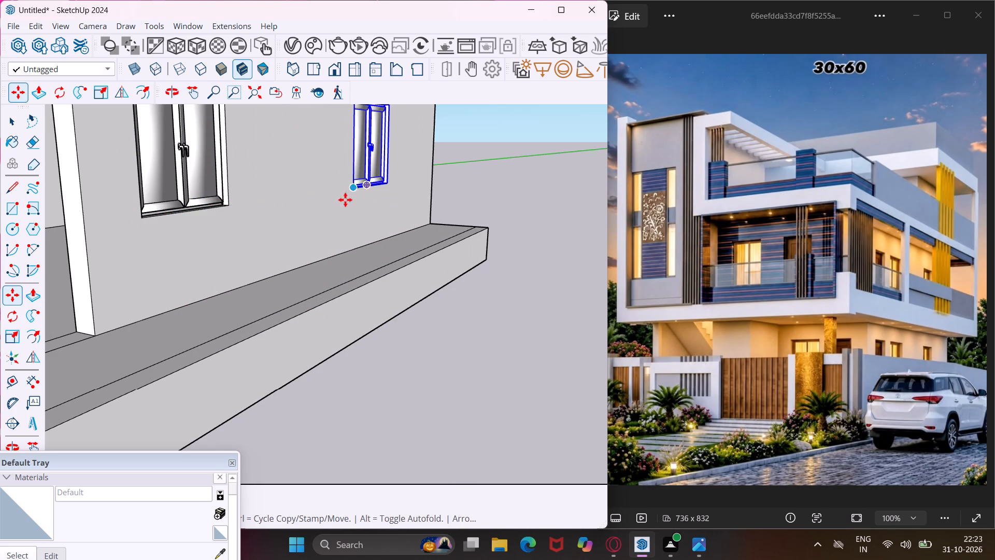
Copy the farther ground-floor side window up into the first-floor side opening above it, snapping lower corner to lower corner.
{"action": "scroll", "coordinate": [280, 241], "scroll_direction": "down", "scroll_amount": 7}
{"action": "middle_click_drag", "start_coordinate": [268, 249], "coordinate": [155, 330]}
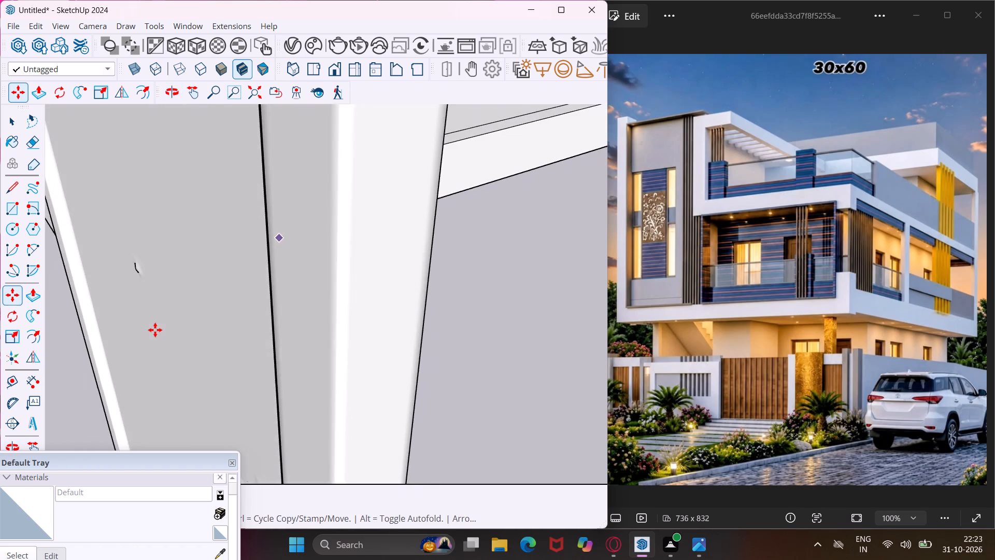
{"action": "scroll", "coordinate": [155, 330], "scroll_direction": "down", "scroll_amount": 13}
{"action": "scroll", "coordinate": [159, 330], "scroll_direction": "down", "scroll_amount": 18}
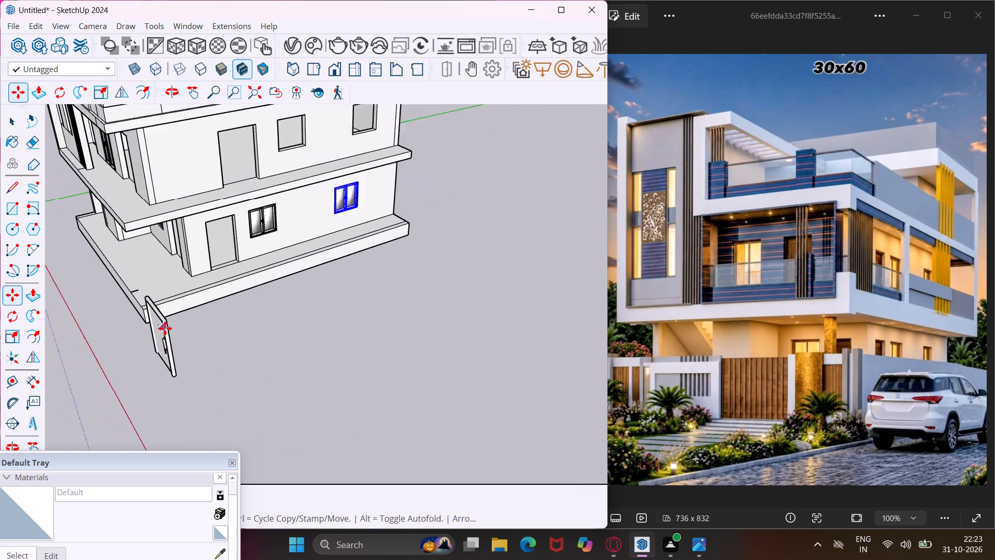
{"action": "scroll", "coordinate": [166, 328], "scroll_direction": "down", "scroll_amount": 5}
{"action": "scroll", "coordinate": [291, 249], "scroll_direction": "up", "scroll_amount": 9}
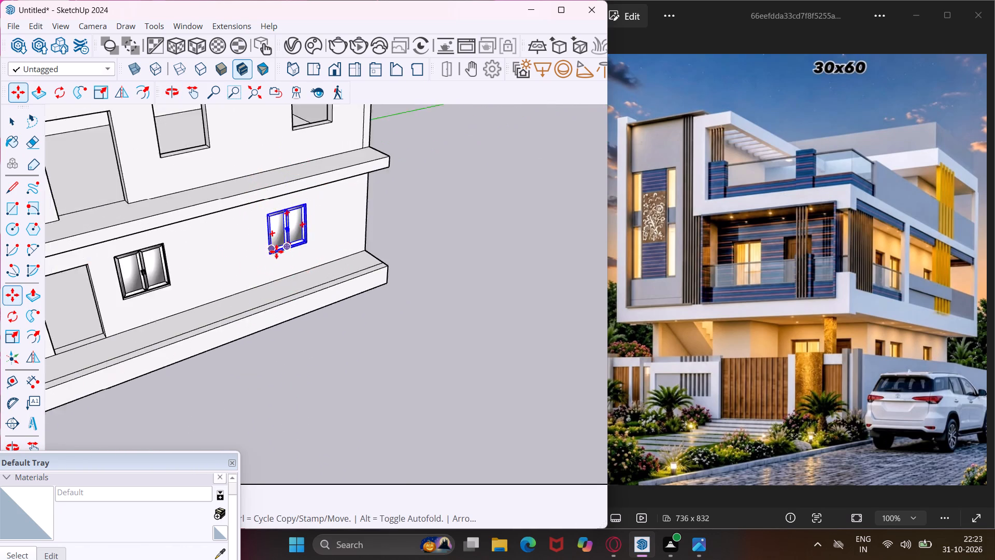
{"action": "scroll", "coordinate": [275, 253], "scroll_direction": "up", "scroll_amount": 4}
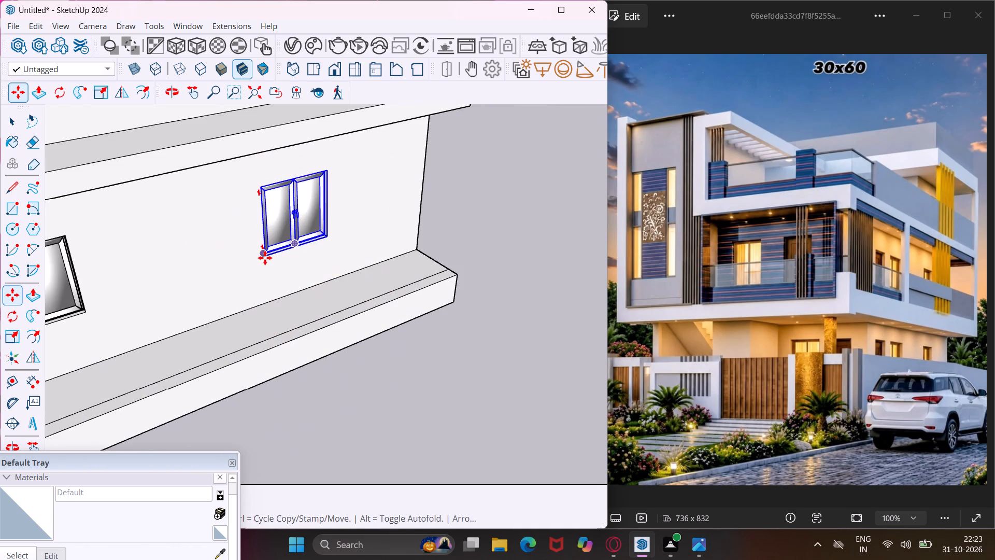
{"action": "left_click", "coordinate": [266, 257]}
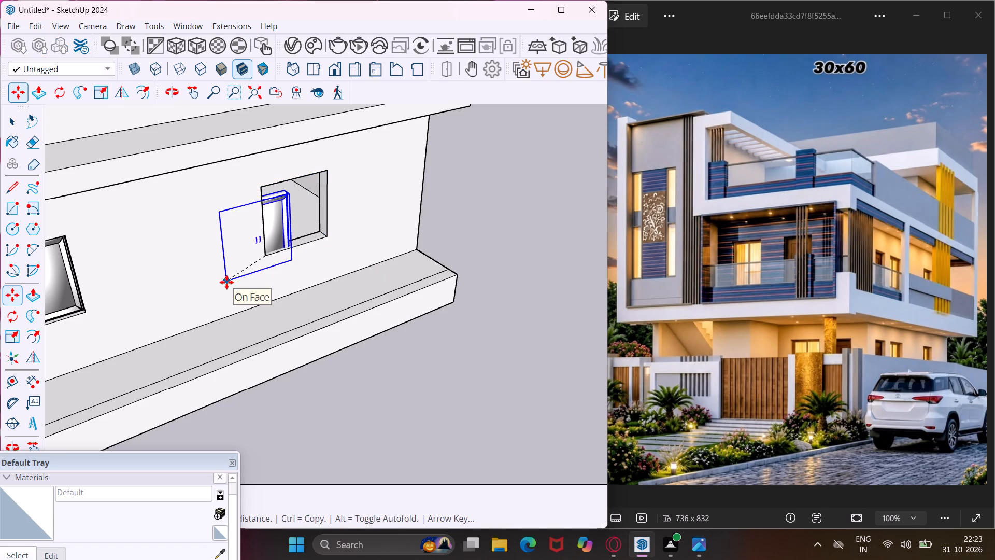
{"action": "scroll", "coordinate": [226, 282], "scroll_direction": "down", "scroll_amount": 10}
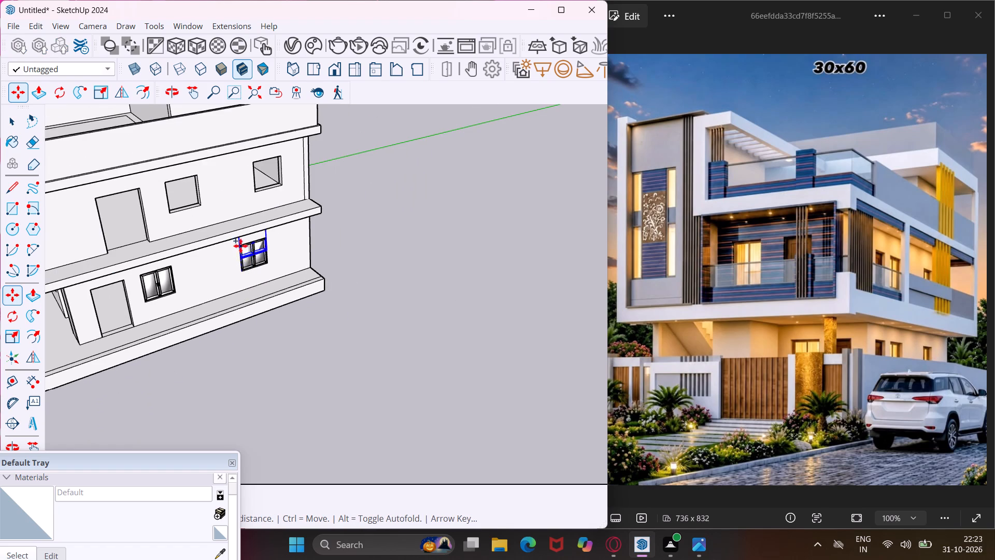
{"action": "scroll", "coordinate": [254, 194], "scroll_direction": "up", "scroll_amount": 3}
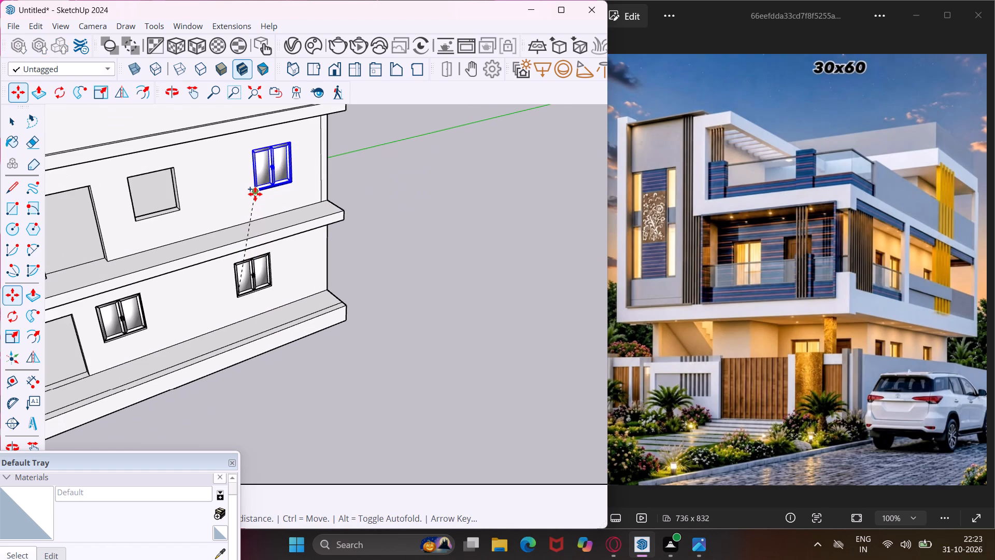
{"action": "left_click", "coordinate": [255, 194]}
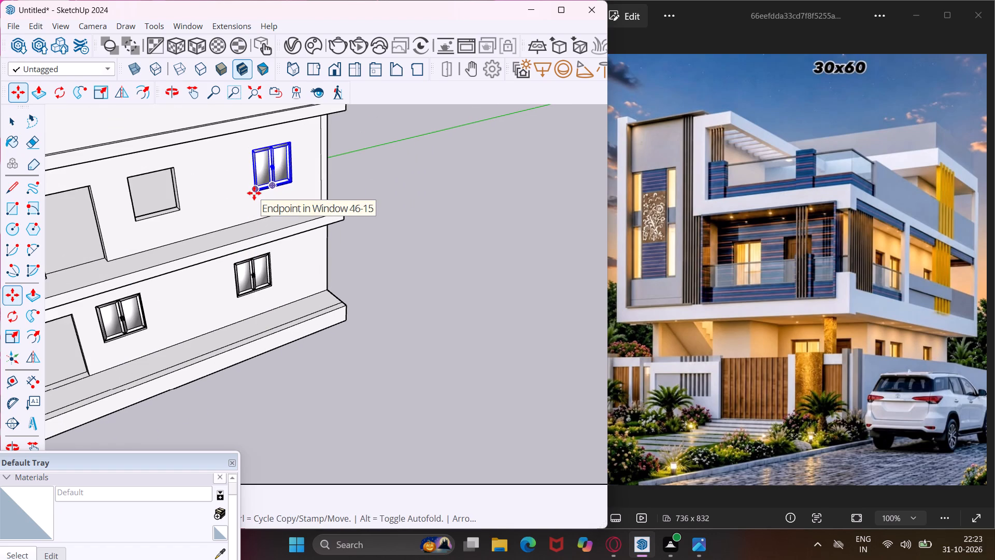
Copy the first-floor side window by its lower corner into the first-floor window opening nearer the side door opening.
{"action": "left_click", "coordinate": [256, 192]}
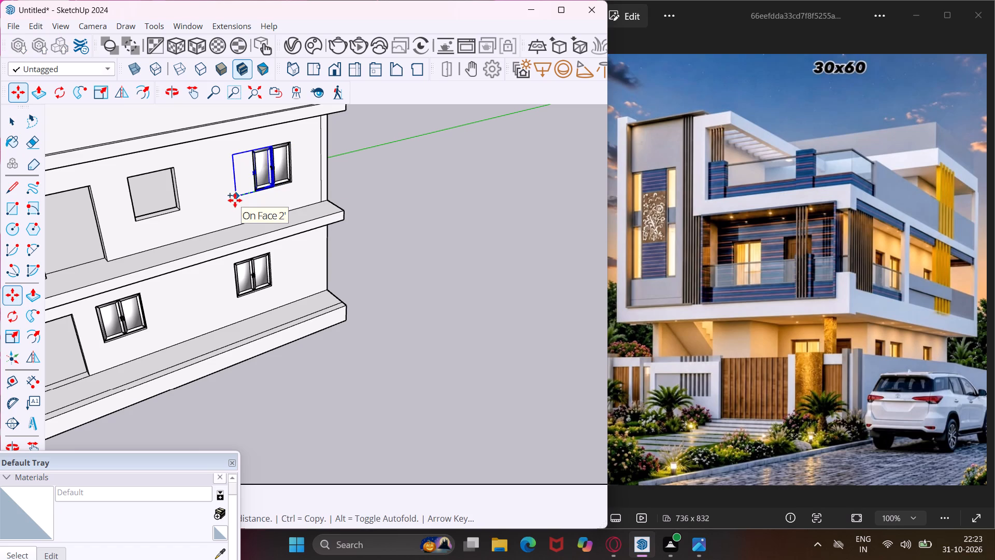
{"action": "left_click", "coordinate": [135, 217]}
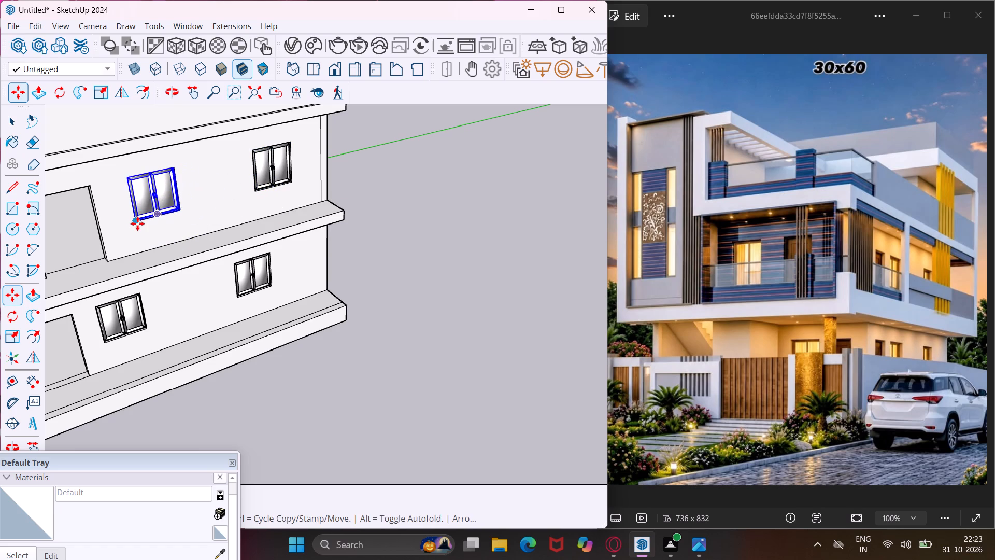
{"action": "key", "text": "Escape"}
{"action": "key", "text": "space"}
Move the loose door model by its lower corner into the first-floor front door opening.
{"action": "scroll", "coordinate": [257, 164], "scroll_direction": "down", "scroll_amount": 5}
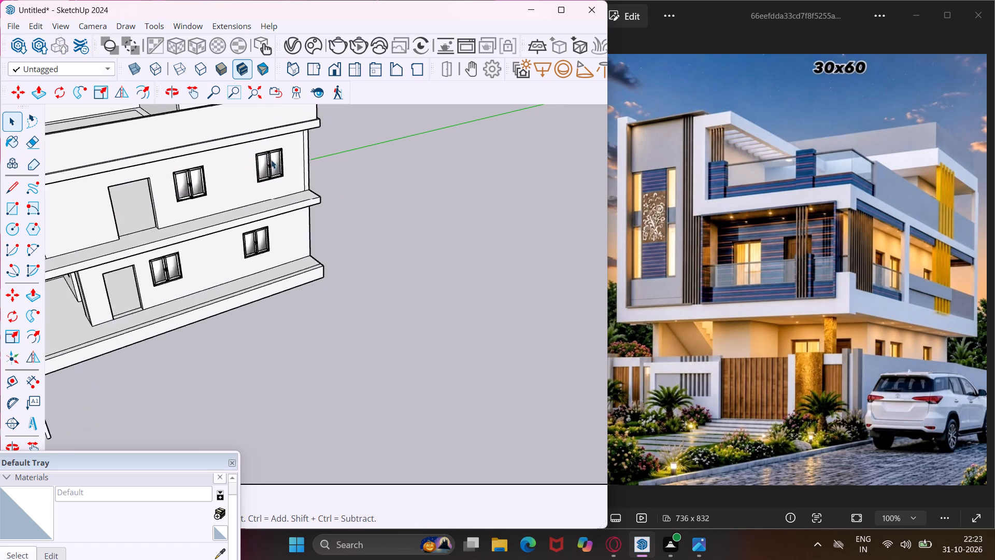
{"action": "scroll", "coordinate": [271, 160], "scroll_direction": "down", "scroll_amount": 5}
{"action": "middle_click_drag", "start_coordinate": [149, 280], "coordinate": [278, 251]}
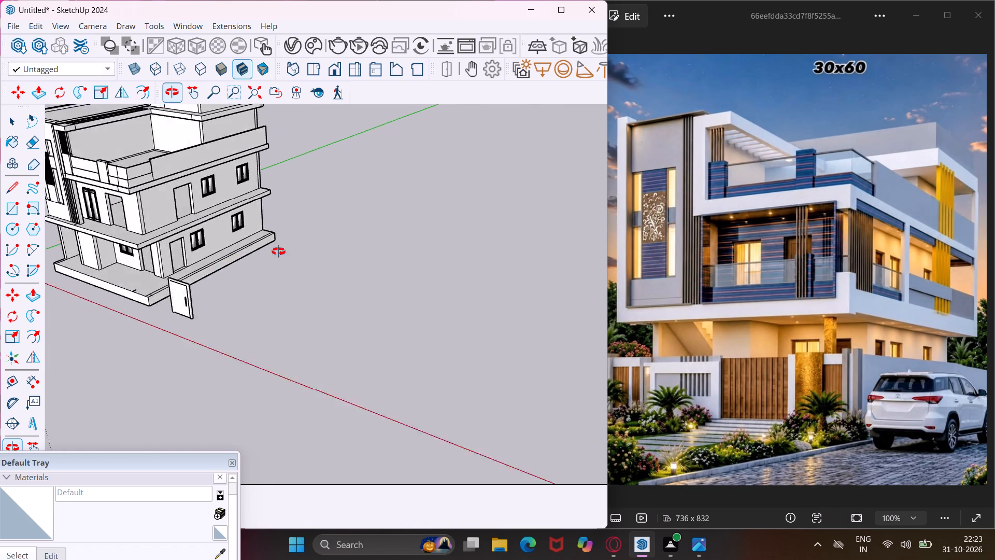
{"action": "middle_click_drag", "start_coordinate": [278, 251], "coordinate": [344, 235]}
{"action": "scroll", "coordinate": [261, 291], "scroll_direction": "up", "scroll_amount": 3}
{"action": "left_click", "coordinate": [238, 314]}
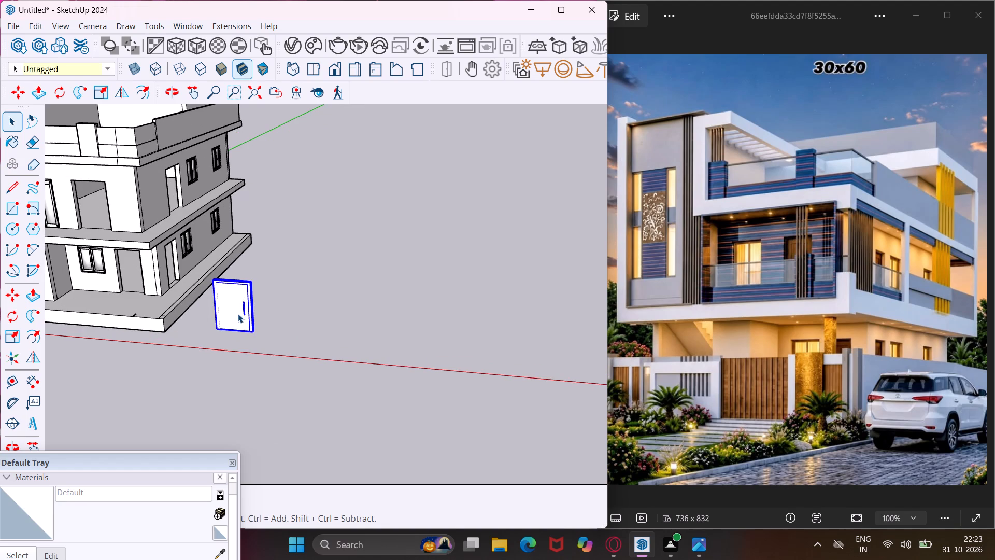
{"action": "key", "text": "m"}
{"action": "scroll", "coordinate": [220, 327], "scroll_direction": "up", "scroll_amount": 5}
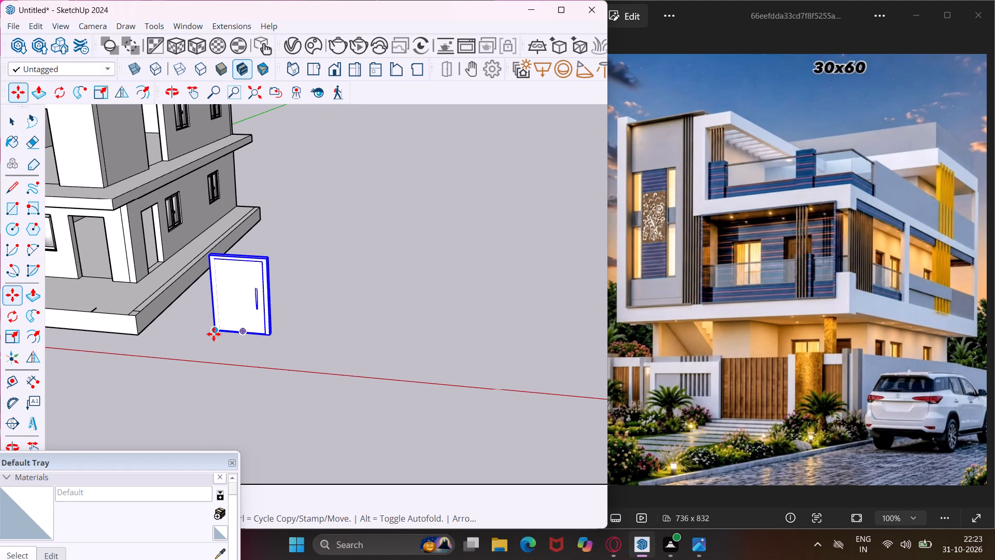
{"action": "scroll", "coordinate": [214, 334], "scroll_direction": "up", "scroll_amount": 2}
{"action": "left_click", "coordinate": [212, 332]}
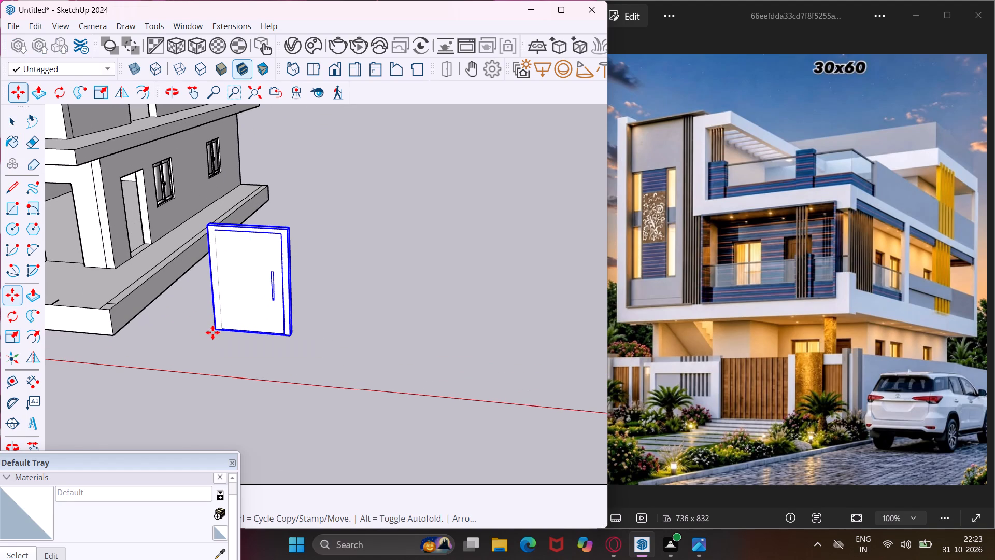
{"action": "scroll", "coordinate": [206, 319], "scroll_direction": "down", "scroll_amount": 10}
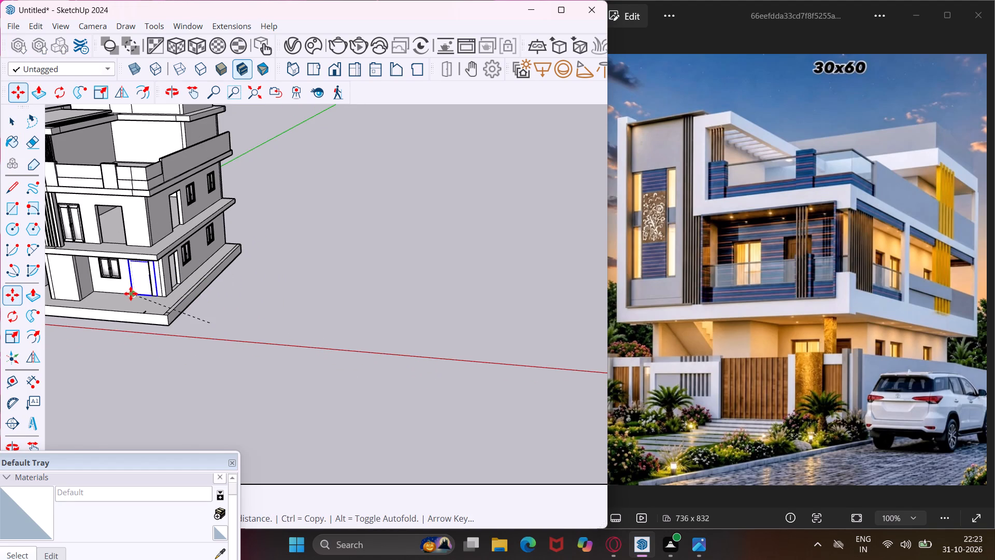
{"action": "scroll", "coordinate": [129, 290], "scroll_direction": "up", "scroll_amount": 3}
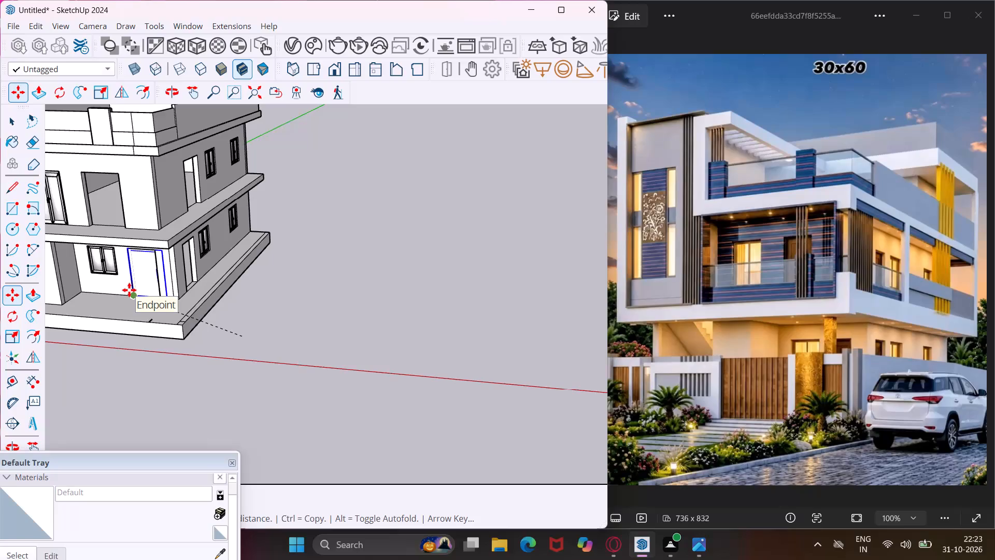
{"action": "scroll", "coordinate": [88, 223], "scroll_direction": "up", "scroll_amount": 7}
{"action": "left_click", "coordinate": [88, 231]}
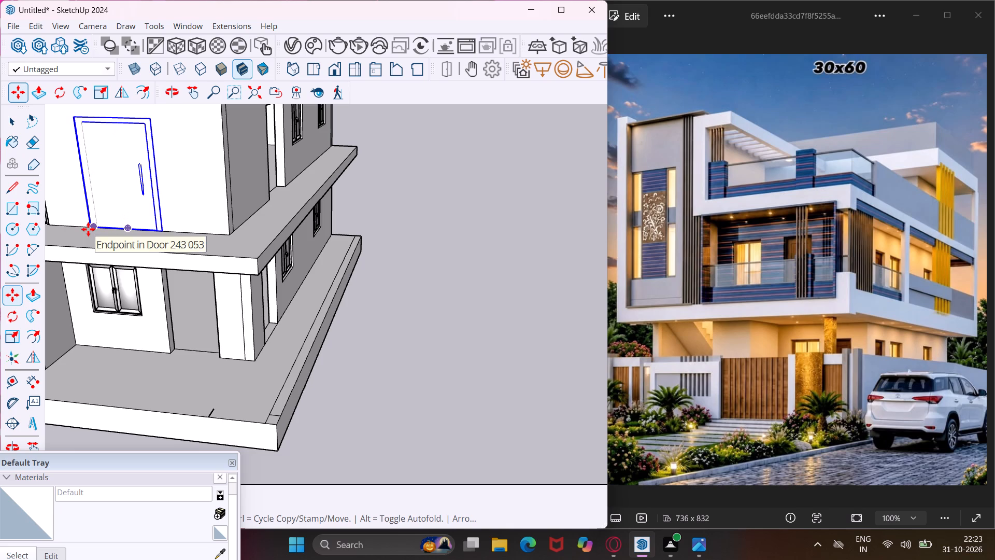
Copy the first-floor front door sideways onto the balcony slab, next to its opening.
{"action": "left_click", "coordinate": [91, 227]}
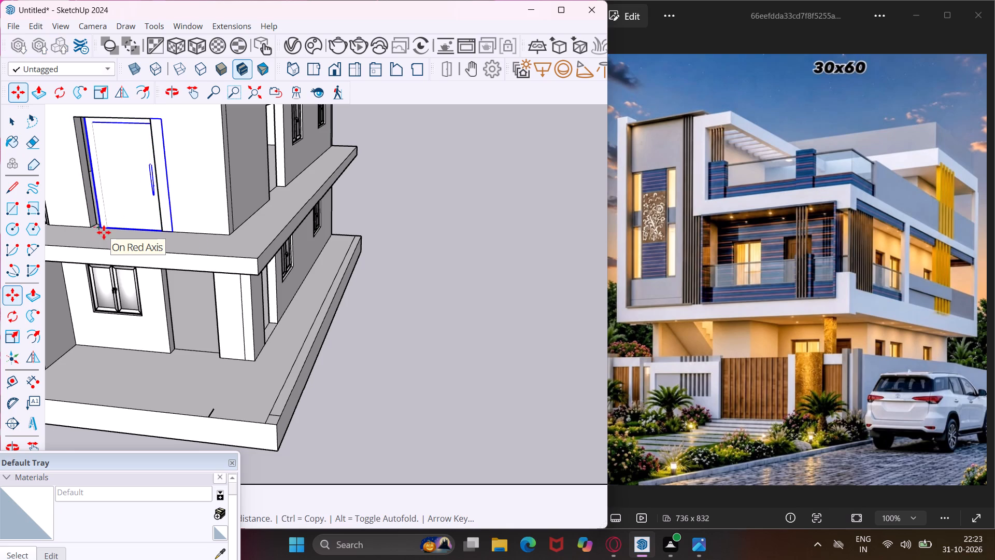
{"action": "left_click", "coordinate": [174, 244]}
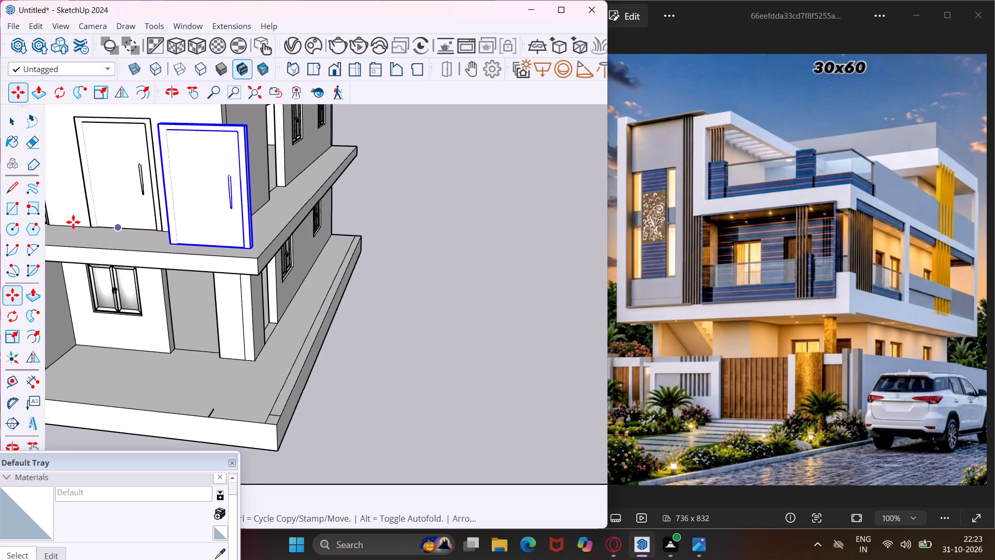
Rotate the door copy about the vertical axis so it lies parallel to the side wall.
{"action": "left_click", "coordinate": [16, 318]}
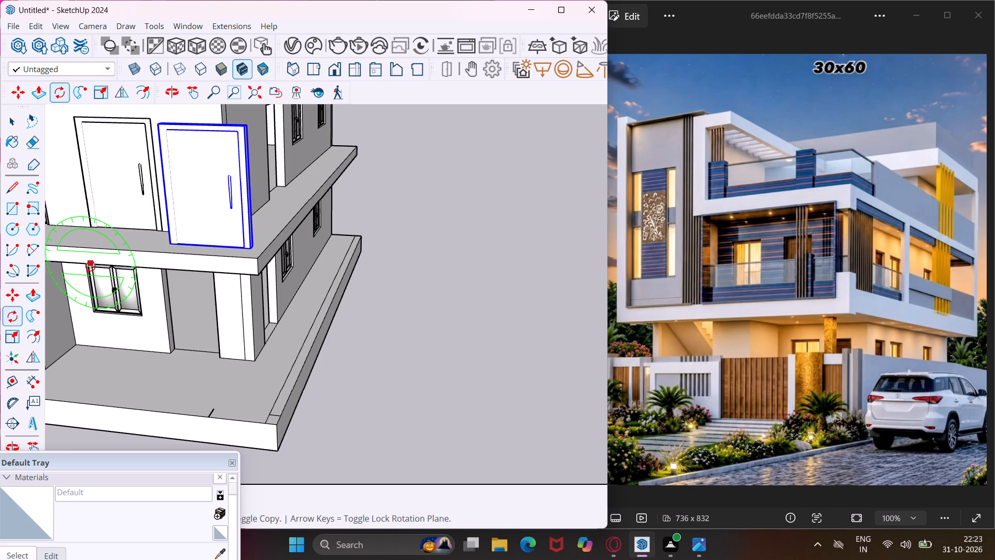
{"action": "middle_click_drag", "start_coordinate": [94, 268], "coordinate": [202, 380]}
{"action": "scroll", "coordinate": [253, 377], "scroll_direction": "down", "scroll_amount": 5}
{"action": "scroll", "coordinate": [255, 409], "scroll_direction": "up", "scroll_amount": 2}
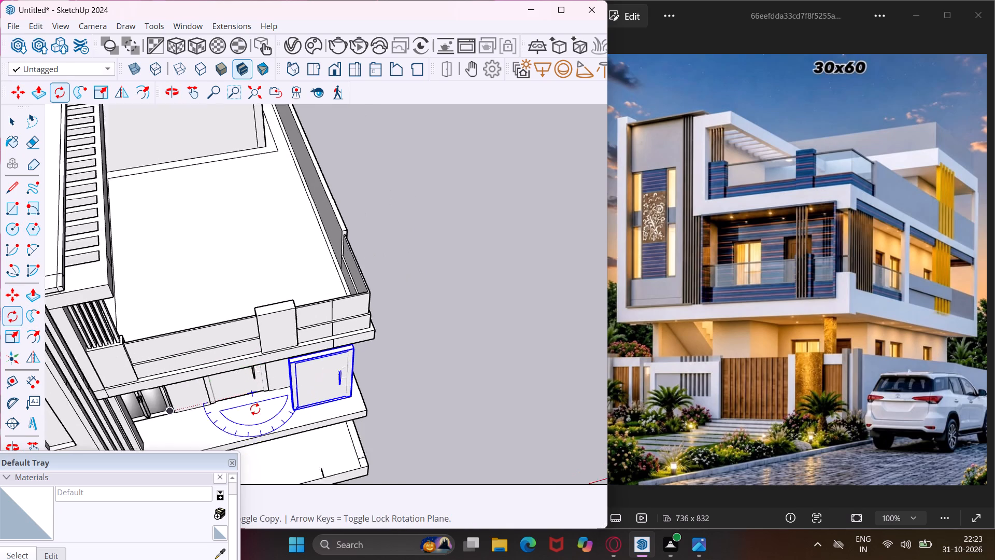
{"action": "scroll", "coordinate": [255, 409], "scroll_direction": "up", "scroll_amount": 2}
{"action": "left_click", "coordinate": [262, 427]}
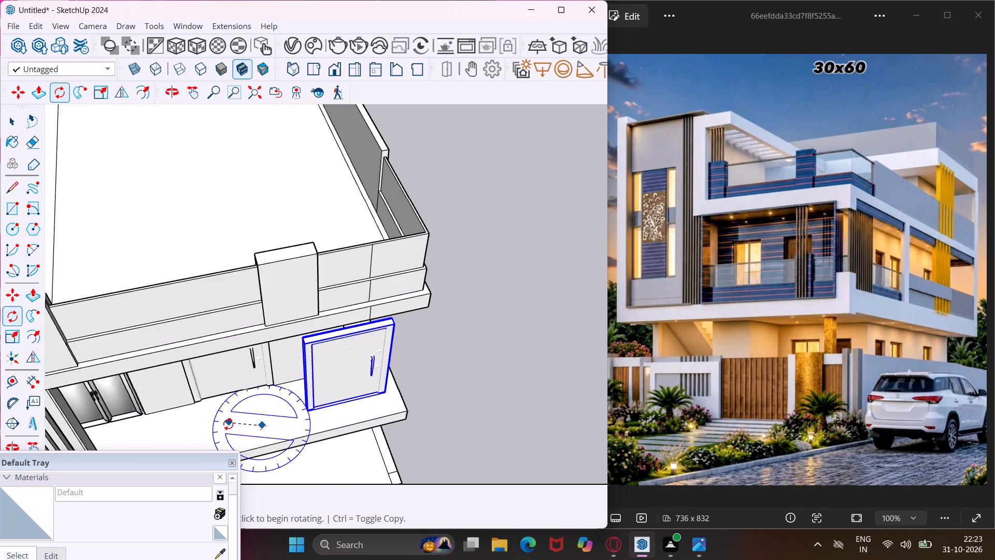
{"action": "left_click", "coordinate": [224, 433]}
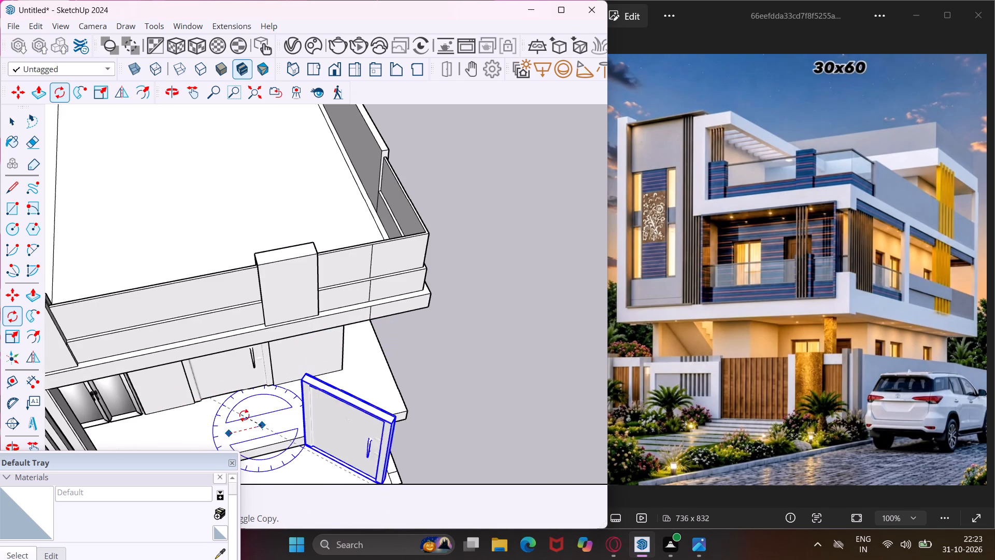
{"action": "left_click", "coordinate": [258, 408]}
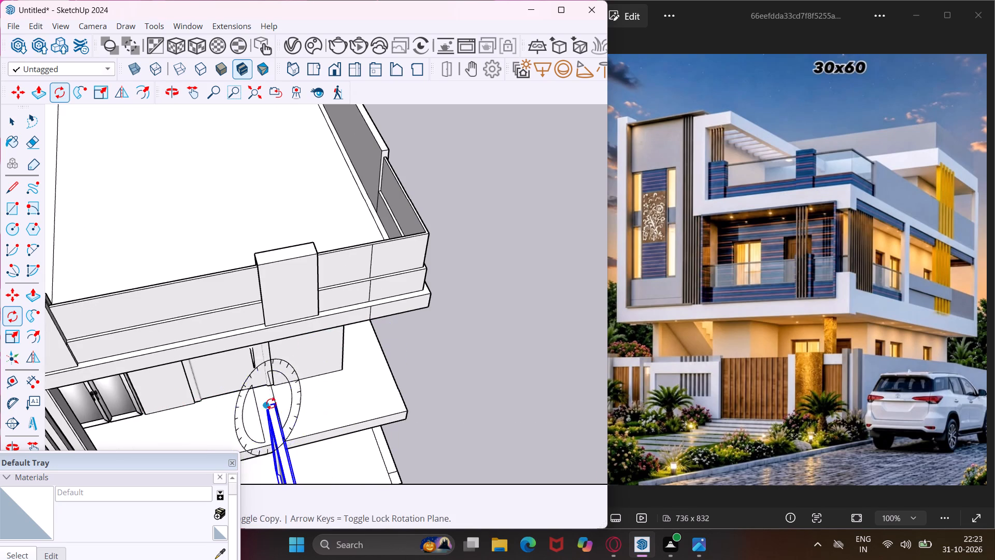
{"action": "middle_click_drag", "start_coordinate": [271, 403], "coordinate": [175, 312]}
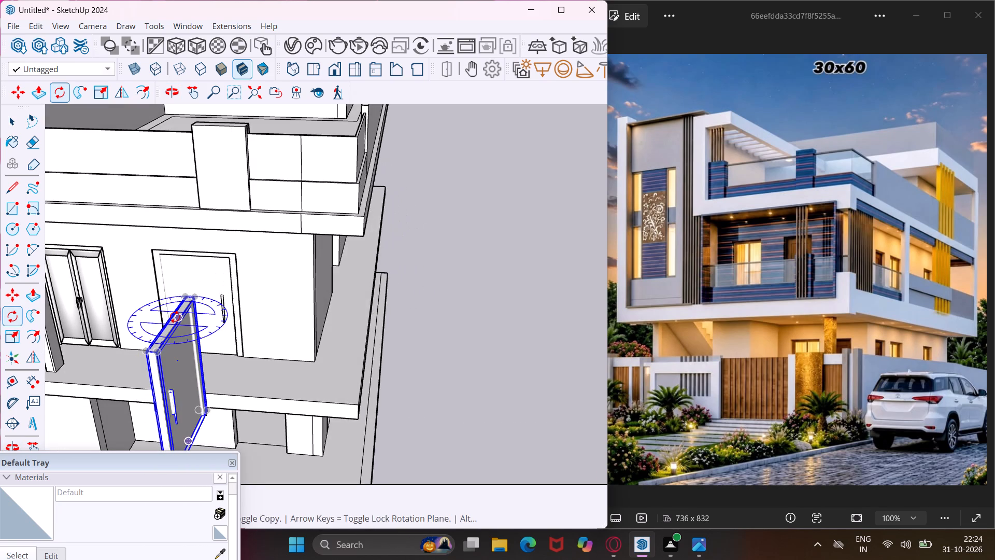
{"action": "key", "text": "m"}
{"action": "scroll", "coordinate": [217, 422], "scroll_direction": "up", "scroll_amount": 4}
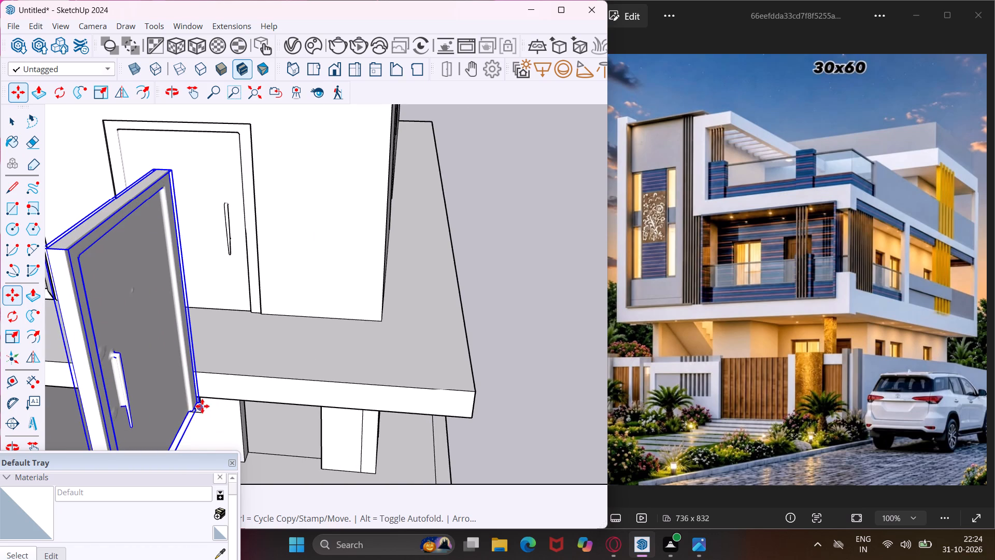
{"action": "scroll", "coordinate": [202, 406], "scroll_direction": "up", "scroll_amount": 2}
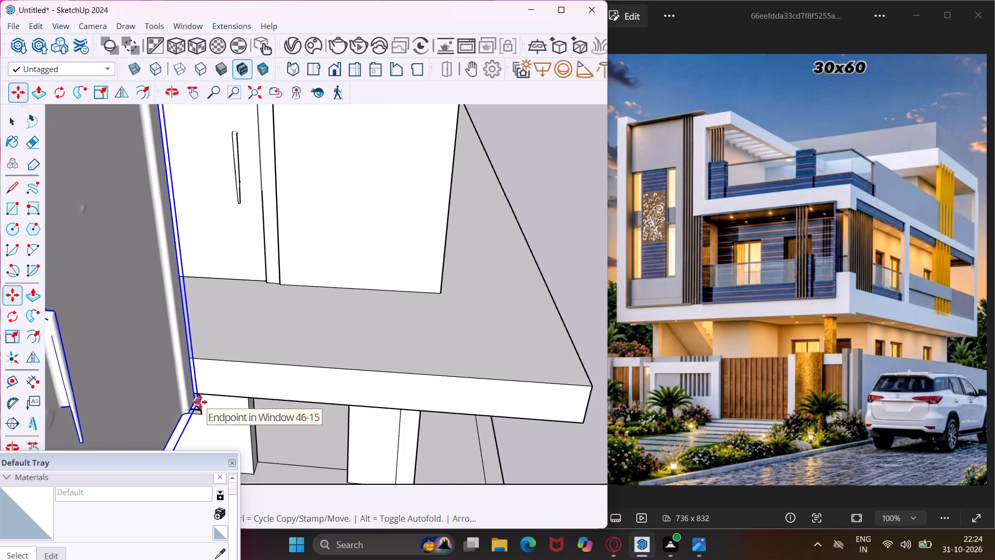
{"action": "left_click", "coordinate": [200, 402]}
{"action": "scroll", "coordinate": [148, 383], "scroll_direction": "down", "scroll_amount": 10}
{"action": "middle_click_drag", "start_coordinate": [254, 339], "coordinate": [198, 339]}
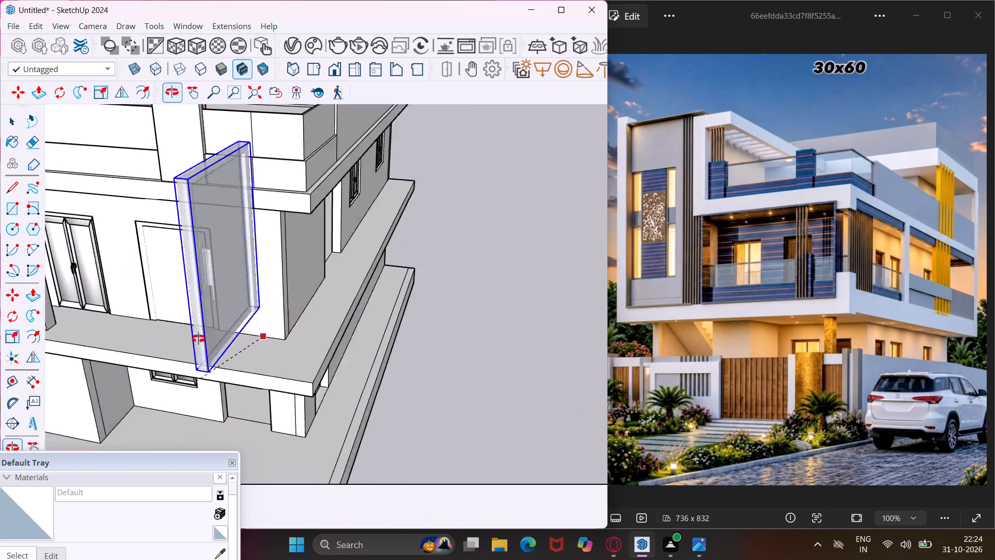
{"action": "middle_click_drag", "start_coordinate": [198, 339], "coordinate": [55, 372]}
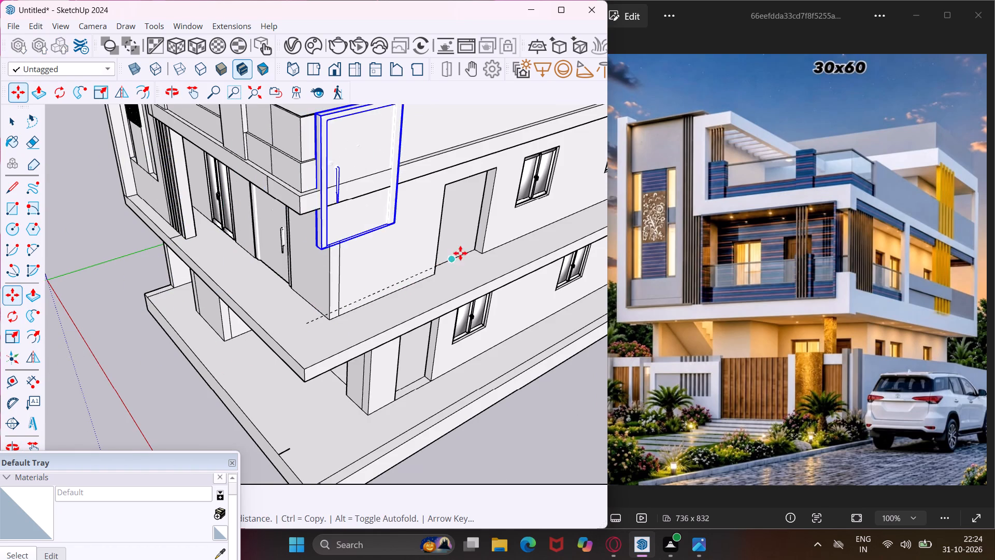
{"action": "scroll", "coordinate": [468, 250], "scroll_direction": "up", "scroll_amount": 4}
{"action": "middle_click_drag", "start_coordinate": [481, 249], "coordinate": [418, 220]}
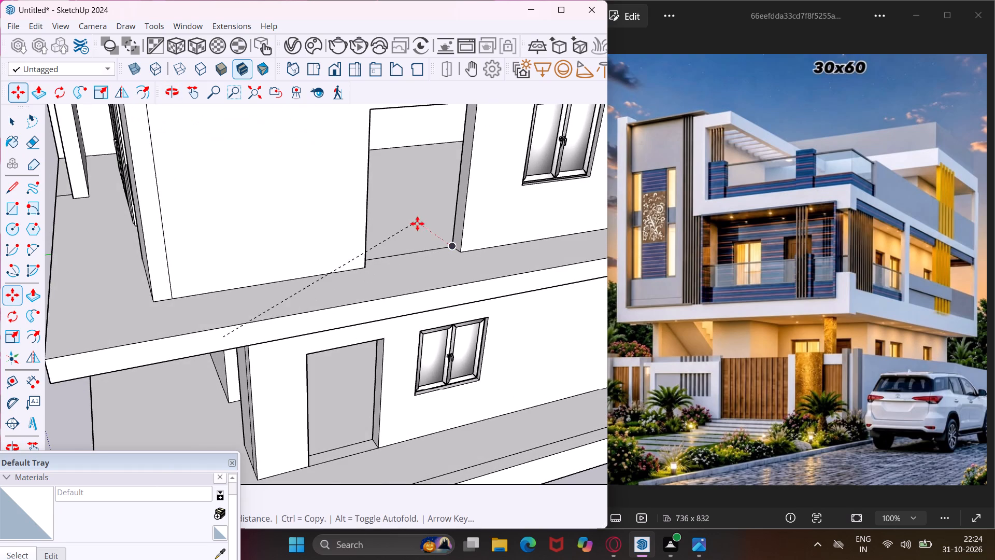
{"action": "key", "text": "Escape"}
Move the rotated door by the outer lower corner on its handle side into the first-floor side door opening.
{"action": "scroll", "coordinate": [376, 261], "scroll_direction": "down", "scroll_amount": 7}
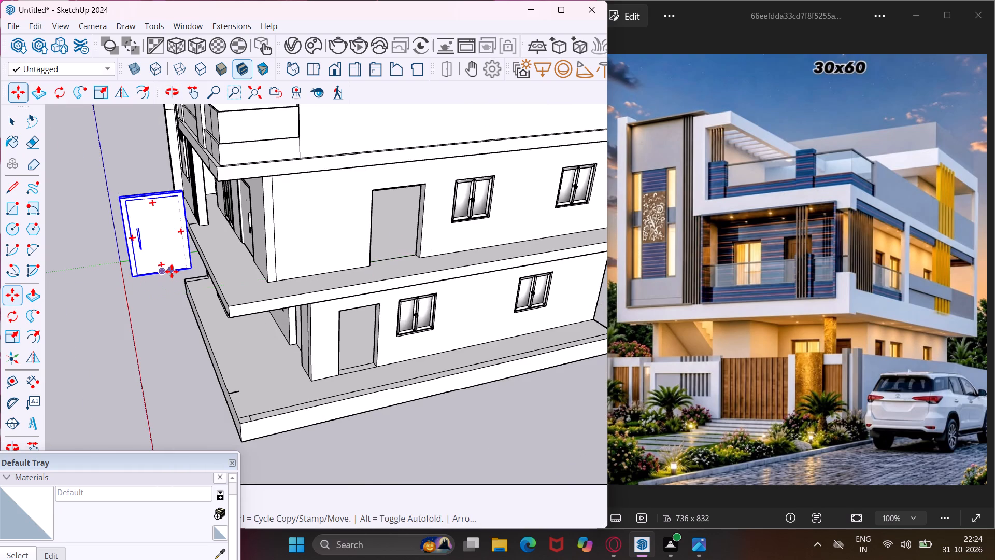
{"action": "scroll", "coordinate": [172, 271], "scroll_direction": "up", "scroll_amount": 4}
{"action": "scroll", "coordinate": [104, 284], "scroll_direction": "up", "scroll_amount": 3}
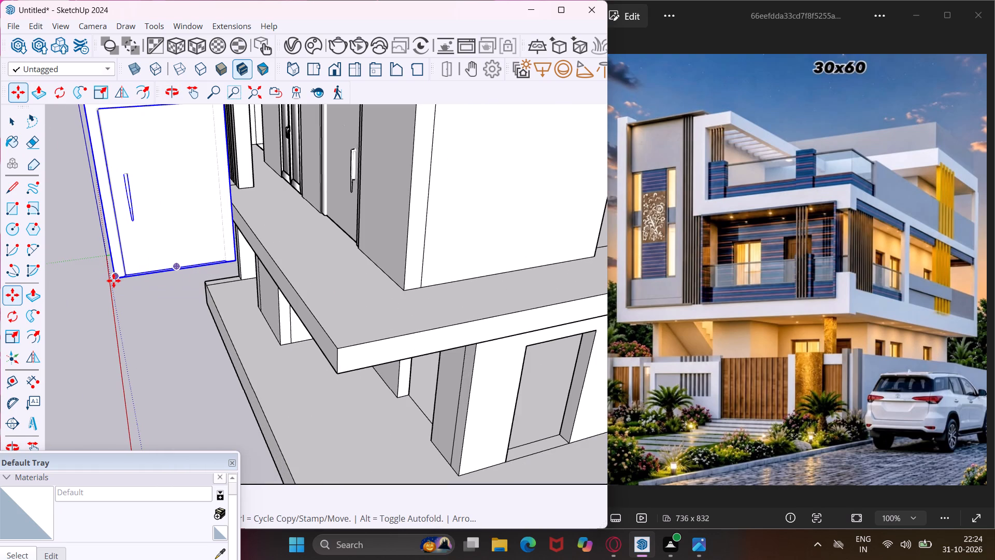
{"action": "left_click", "coordinate": [113, 278]}
{"action": "scroll", "coordinate": [92, 317], "scroll_direction": "down", "scroll_amount": 9}
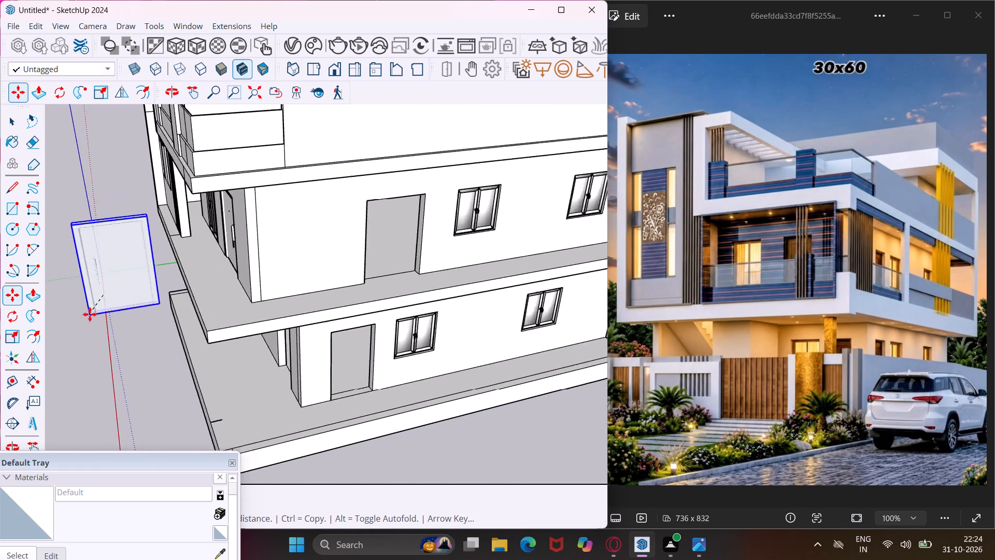
{"action": "scroll", "coordinate": [90, 314], "scroll_direction": "down", "scroll_amount": 1}
{"action": "scroll", "coordinate": [321, 287], "scroll_direction": "up", "scroll_amount": 3}
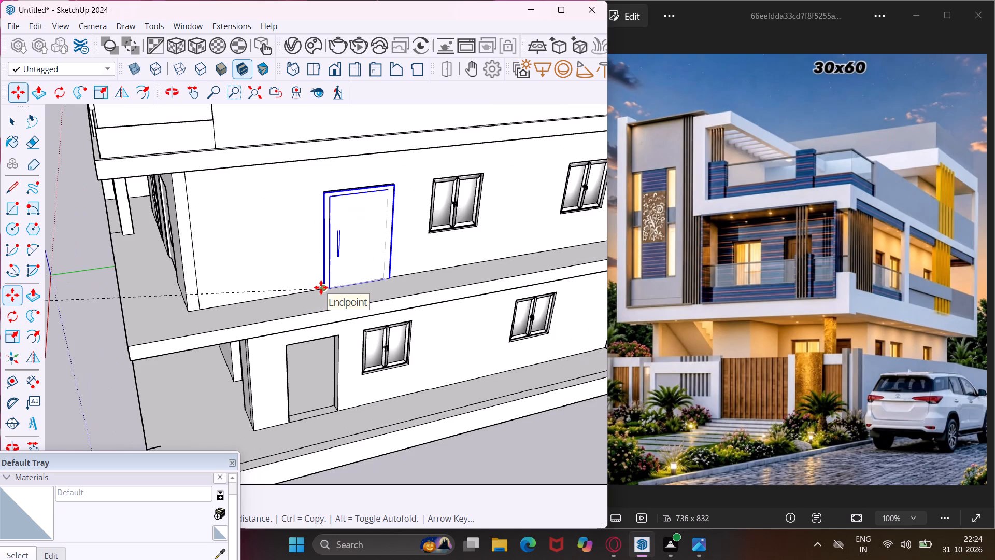
{"action": "left_click", "coordinate": [321, 287]}
Copy the first-floor side door down into the ground-floor side door opening, snapping lower corner to lower corner.
{"action": "middle_click_drag", "start_coordinate": [321, 287], "coordinate": [321, 259]}
{"action": "scroll", "coordinate": [322, 287], "scroll_direction": "up", "scroll_amount": 1}
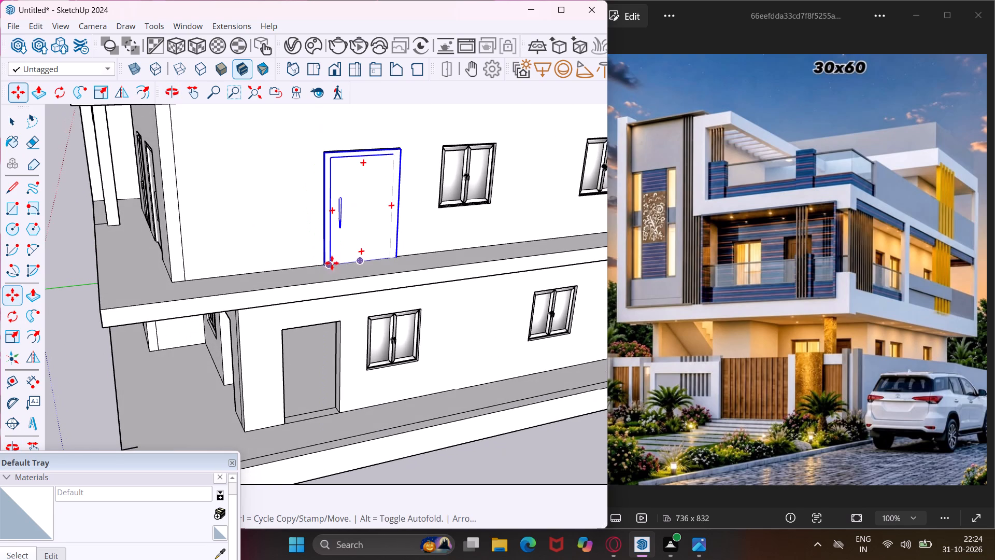
{"action": "left_click", "coordinate": [325, 266]}
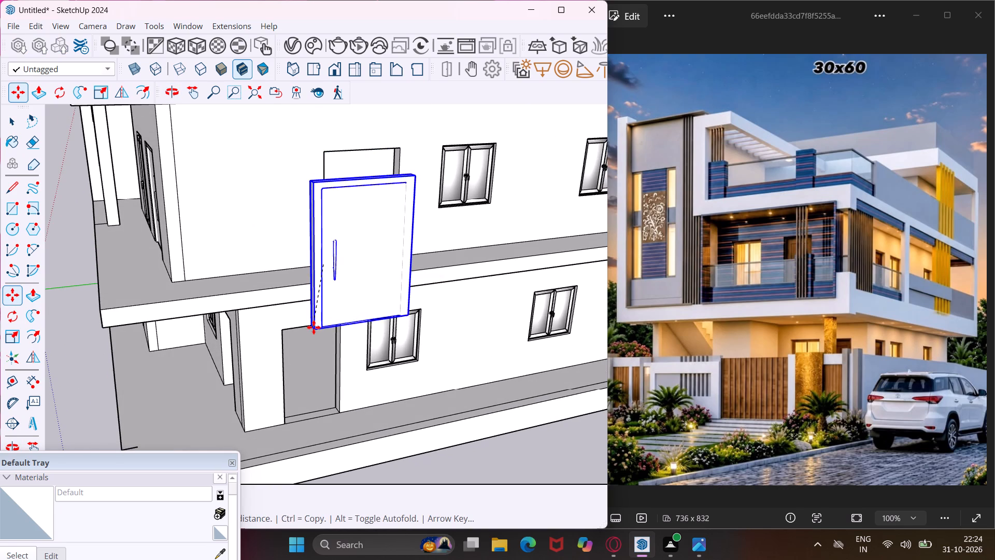
{"action": "left_click", "coordinate": [286, 423]}
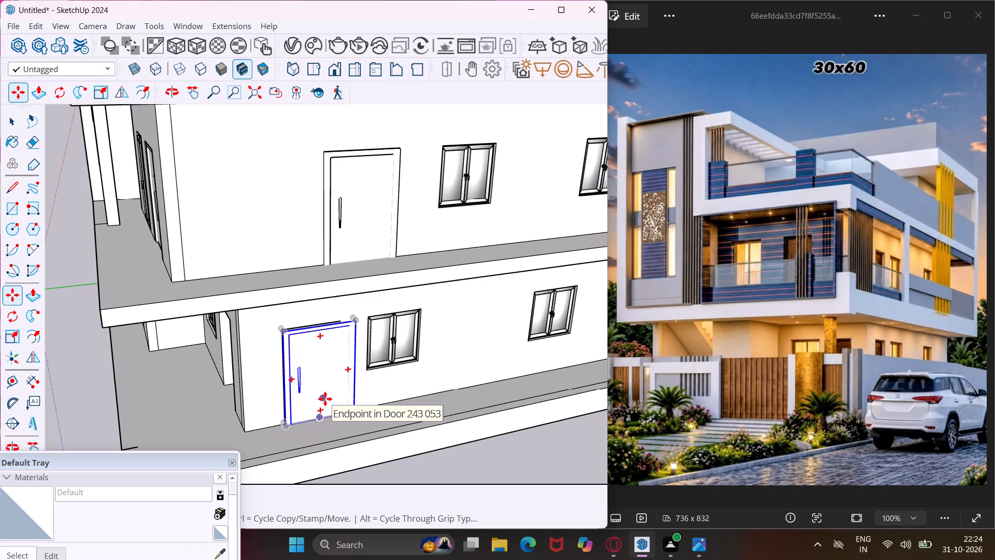
Move the ground-floor side door slightly outward so it stands in front of its opening.
{"action": "key", "text": "m"}
{"action": "scroll", "coordinate": [281, 436], "scroll_direction": "up", "scroll_amount": 3}
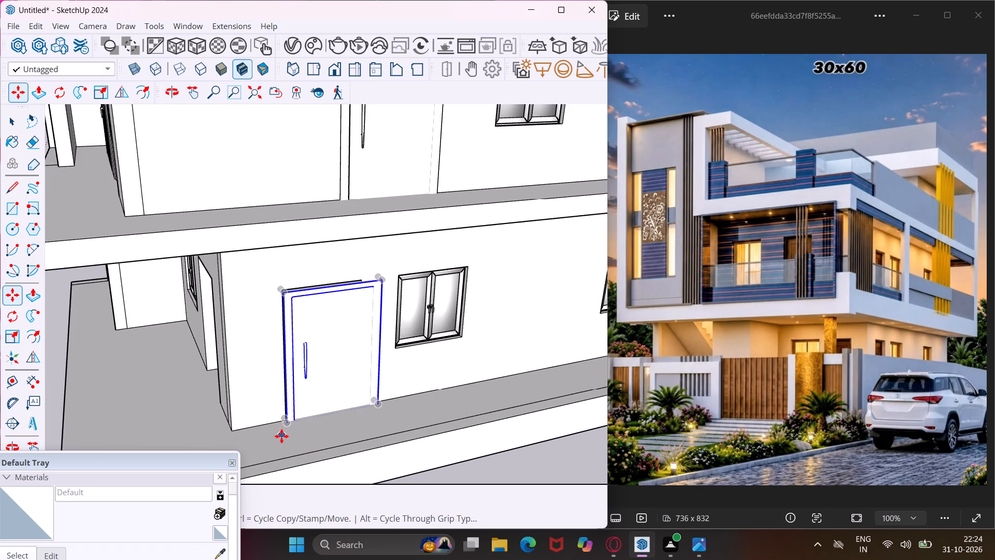
{"action": "left_click", "coordinate": [281, 436]}
{"action": "left_click", "coordinate": [291, 447]}
Scale the ground-floor side door's width to 4' from the side edge away from the handle.
{"action": "middle_click_drag", "start_coordinate": [347, 404], "coordinate": [171, 416]}
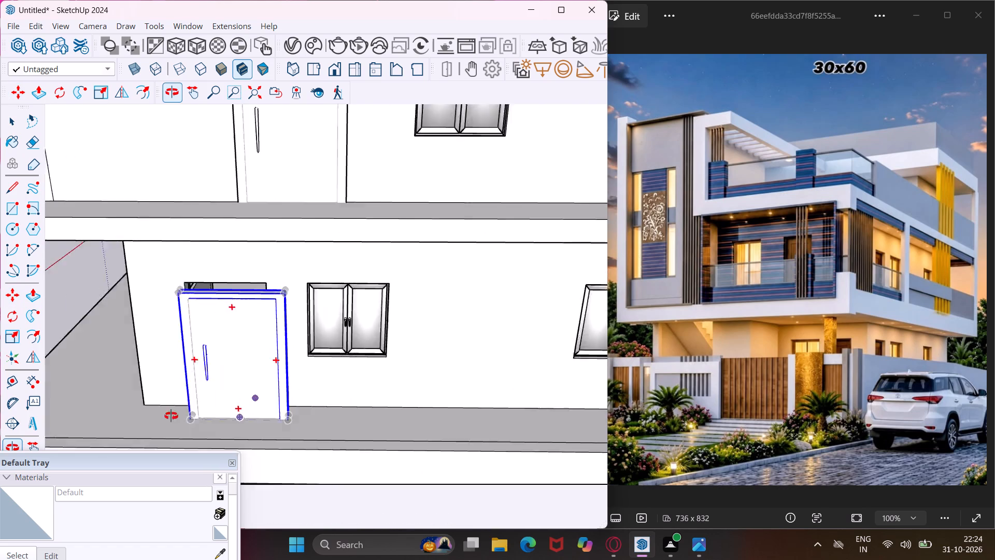
{"action": "middle_click_drag", "start_coordinate": [171, 416], "coordinate": [134, 416]}
{"action": "left_click", "coordinate": [19, 339]}
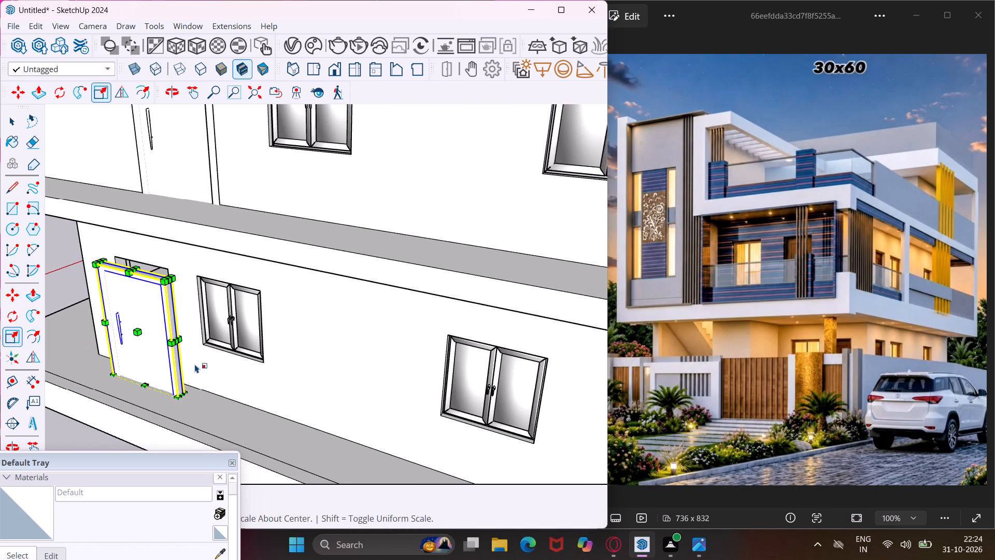
{"action": "scroll", "coordinate": [175, 349], "scroll_direction": "up", "scroll_amount": 5}
{"action": "left_click", "coordinate": [174, 336]}
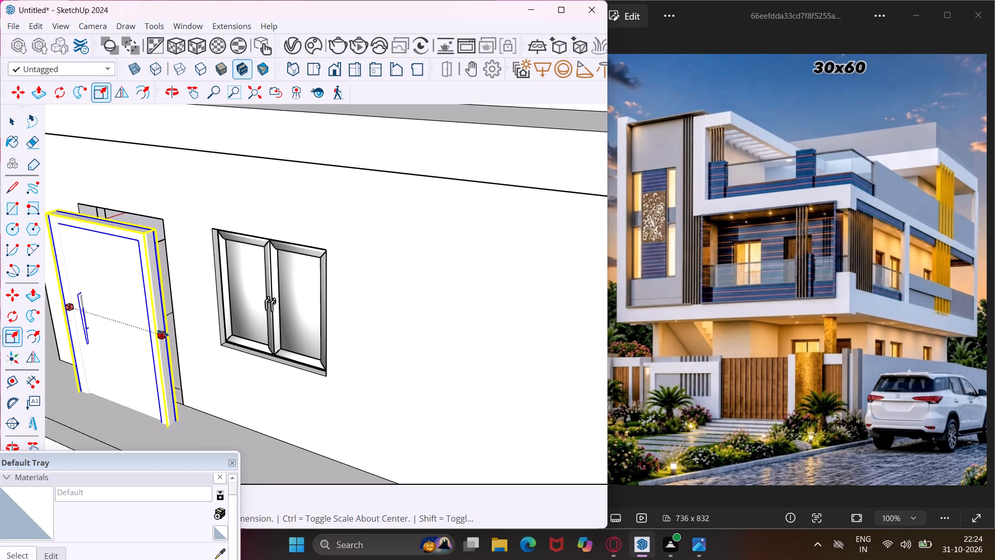
{"action": "type", "text": "4'"}
{"action": "key", "text": "Return"}
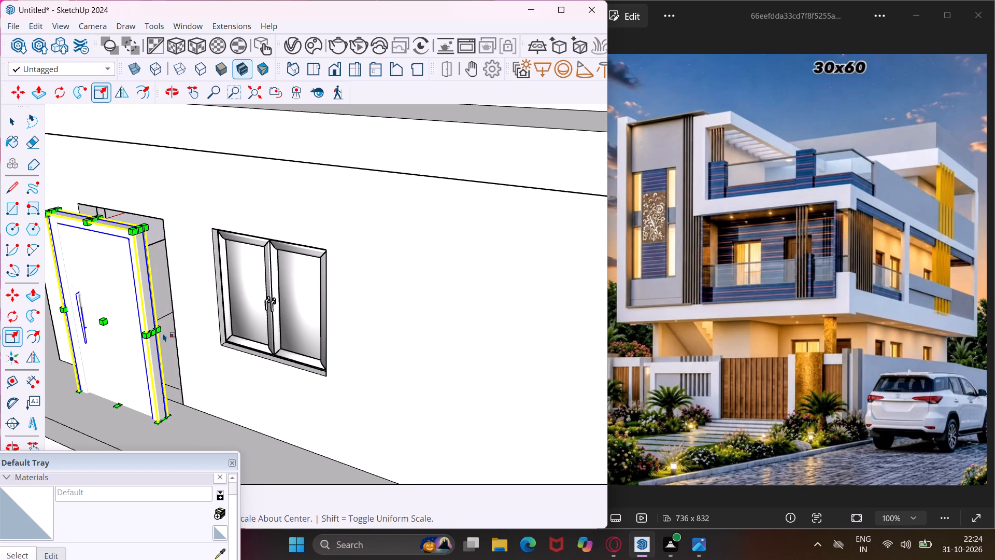
{"action": "key", "text": "Escape"}
{"action": "key", "text": "space"}
Move the ground-floor side door back into its opening, snapping its upper corner away from the handle to the opening's upper corner.
{"action": "middle_click_drag", "start_coordinate": [166, 328], "coordinate": [191, 321]}
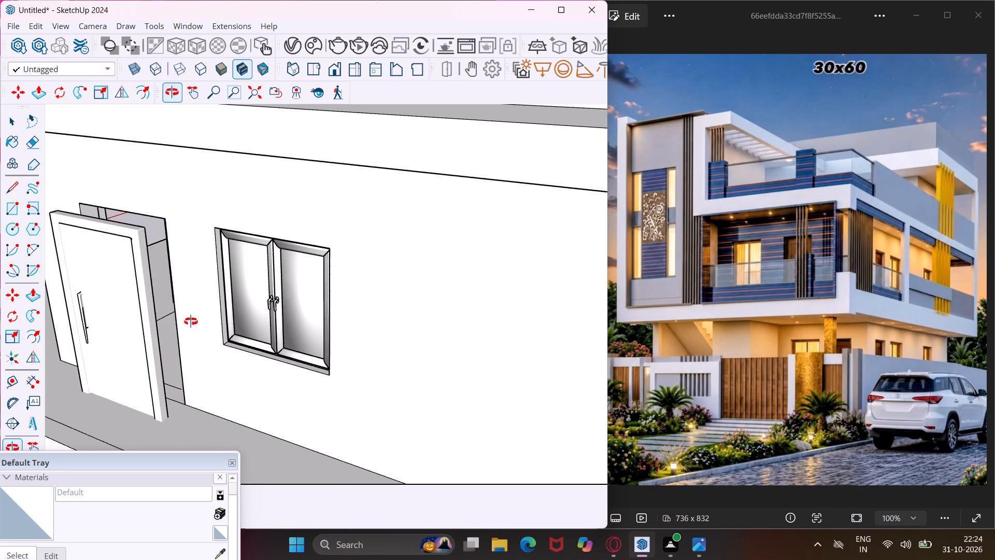
{"action": "middle_click_drag", "start_coordinate": [191, 321], "coordinate": [387, 270]}
{"action": "left_click", "coordinate": [424, 332]}
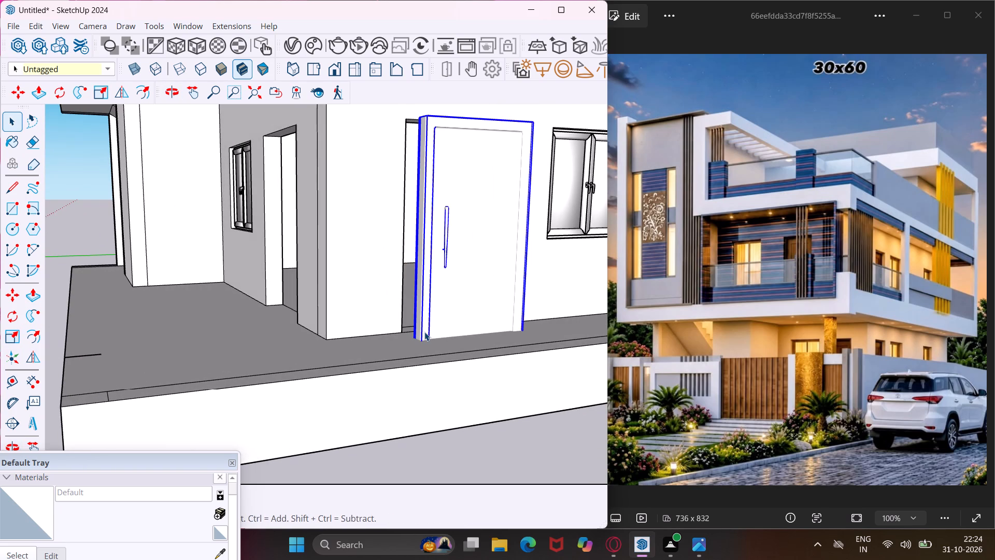
{"action": "key", "text": "m"}
{"action": "middle_click_drag", "start_coordinate": [403, 335], "coordinate": [325, 356]}
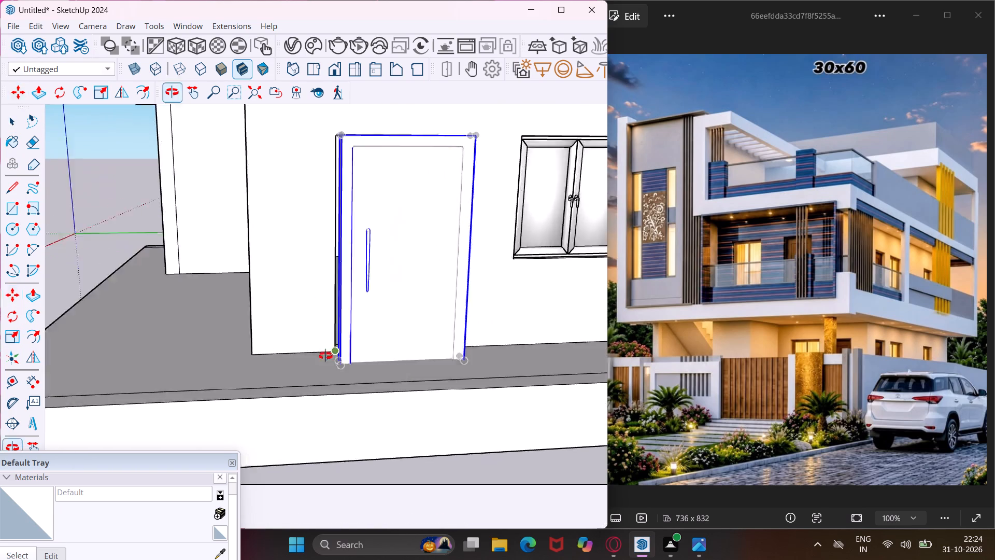
{"action": "middle_click_drag", "start_coordinate": [325, 356], "coordinate": [283, 387]}
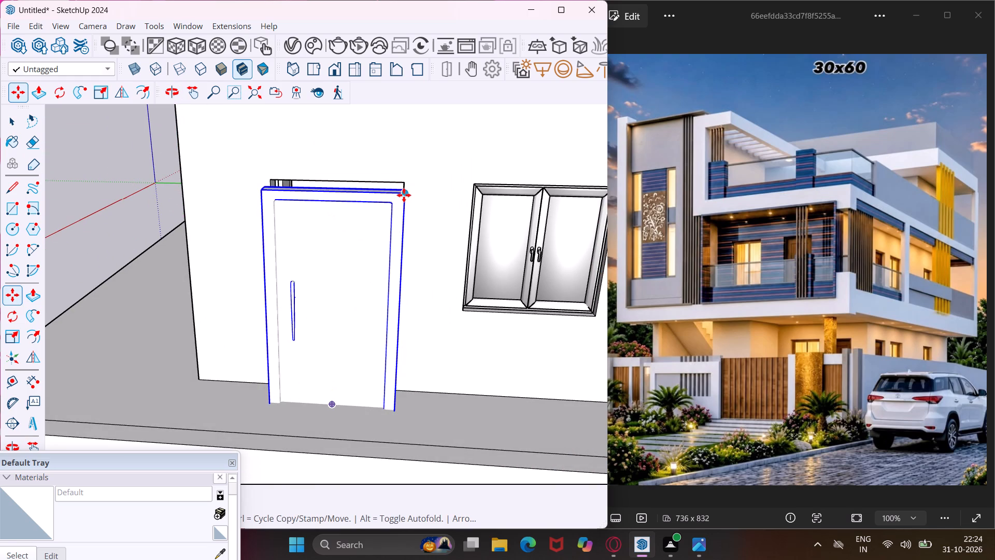
{"action": "left_click", "coordinate": [404, 192]}
{"action": "left_click", "coordinate": [402, 181]}
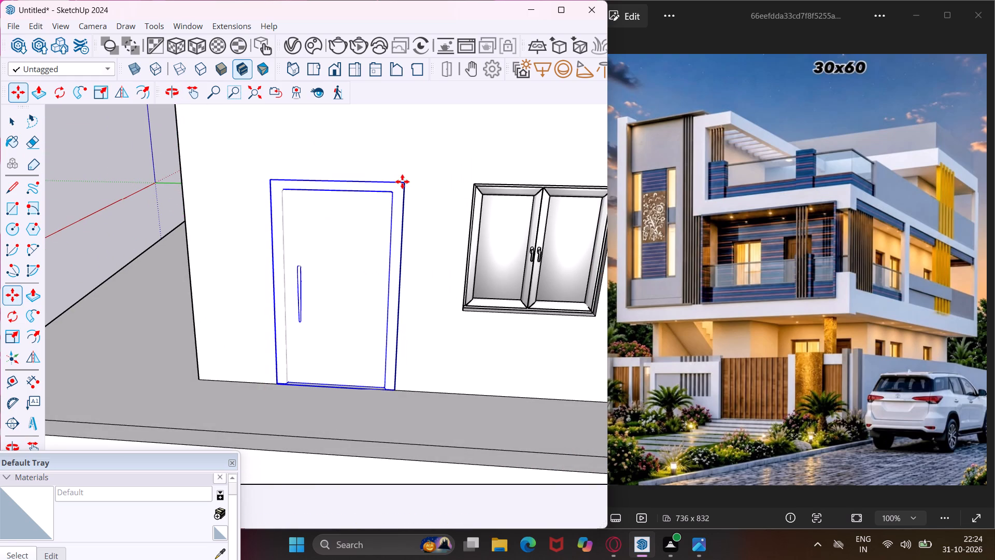
Copy the ground-floor side door by its lower handle-side corner along the side wall line to beyond the house's front corner.
{"action": "middle_click_drag", "start_coordinate": [306, 326], "coordinate": [407, 320]}
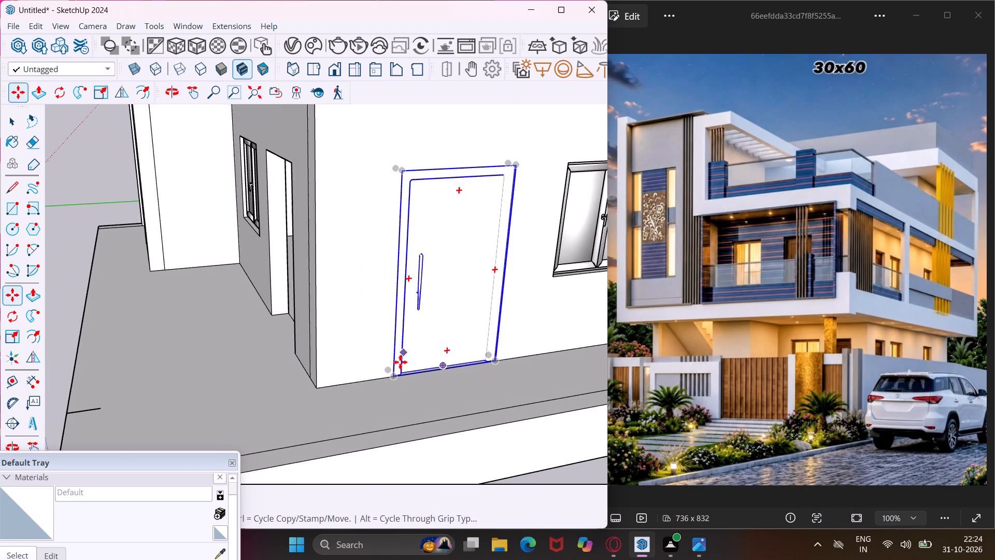
{"action": "left_click", "coordinate": [393, 380]}
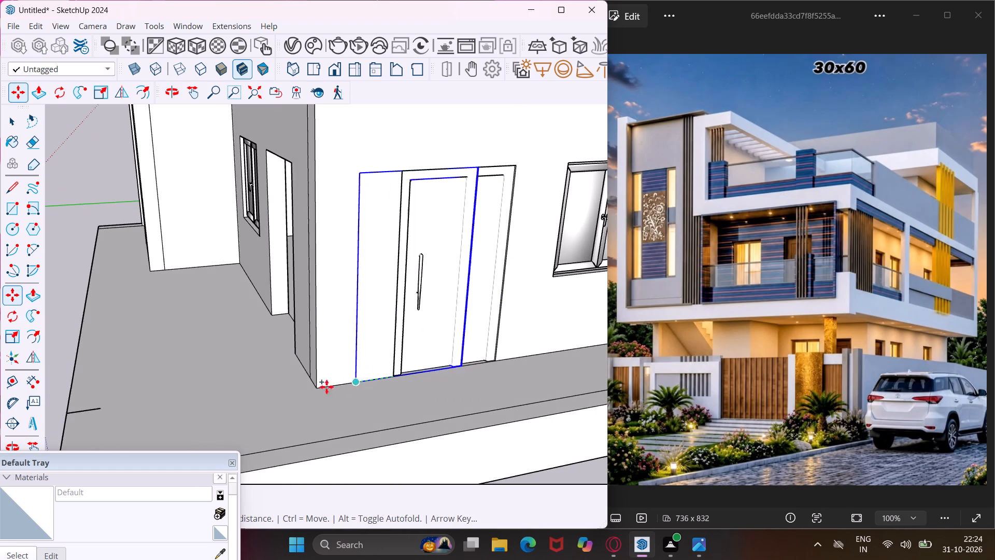
{"action": "left_click", "coordinate": [232, 390]}
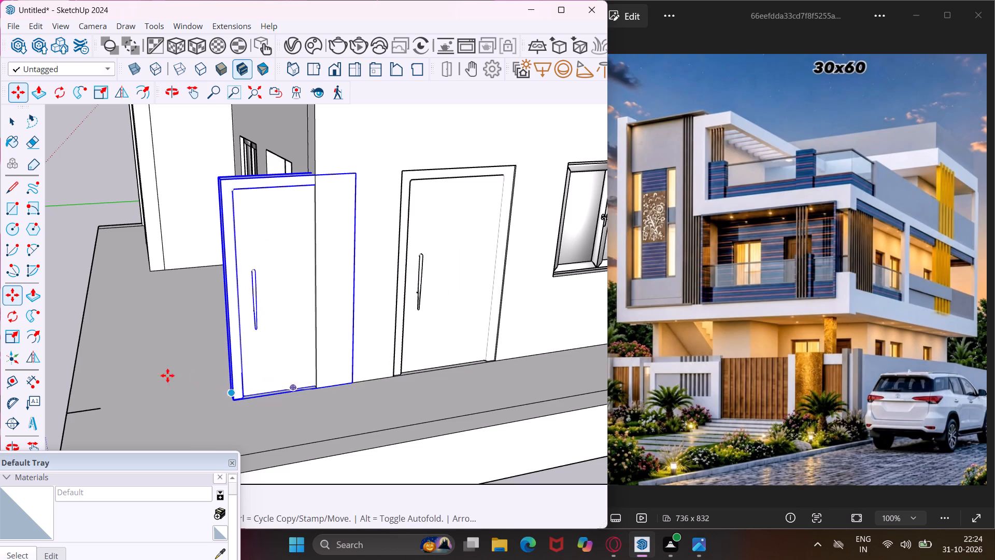
Rotate the copied door a quarter turn about the vertical axis so it is parallel to the front wall.
{"action": "left_click", "coordinate": [13, 320]}
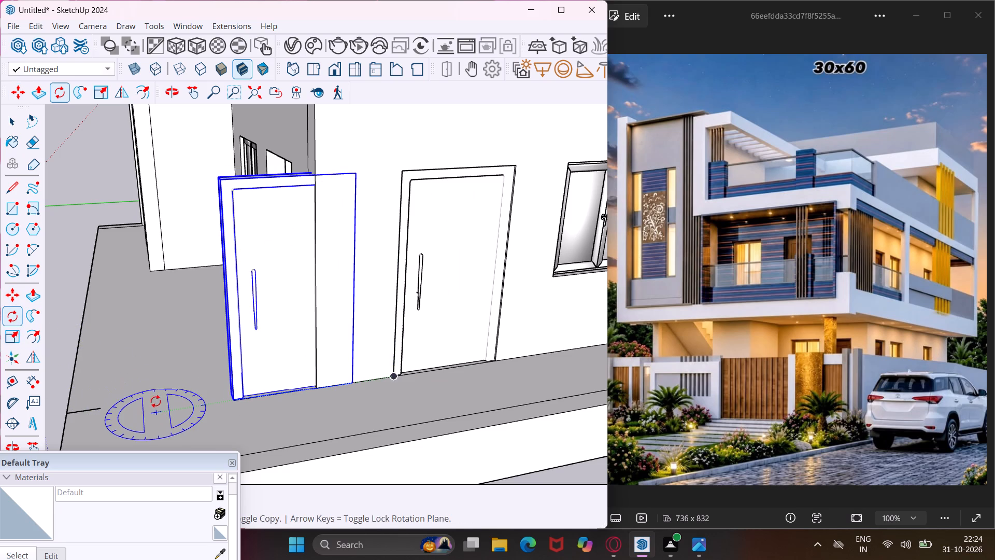
{"action": "left_click", "coordinate": [155, 401]}
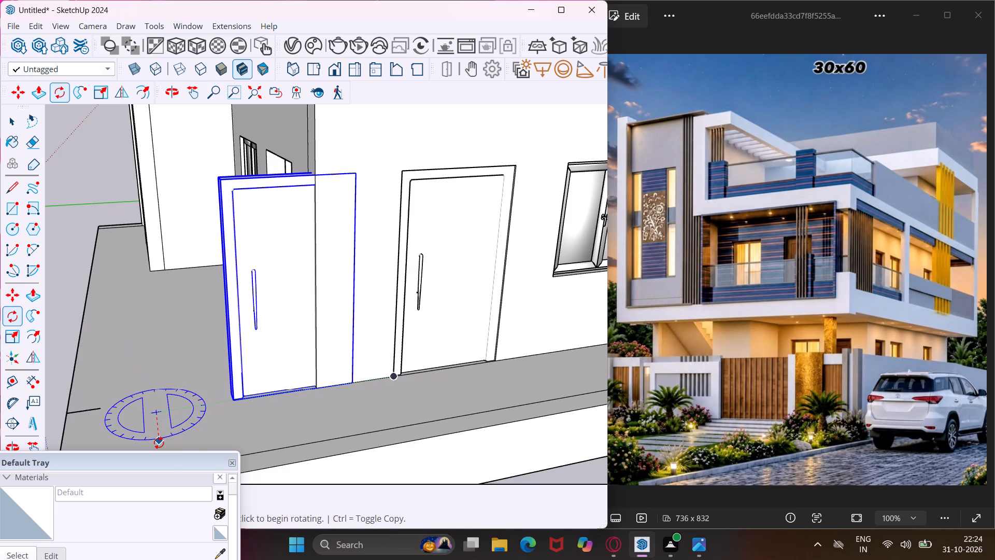
{"action": "left_click", "coordinate": [159, 443]}
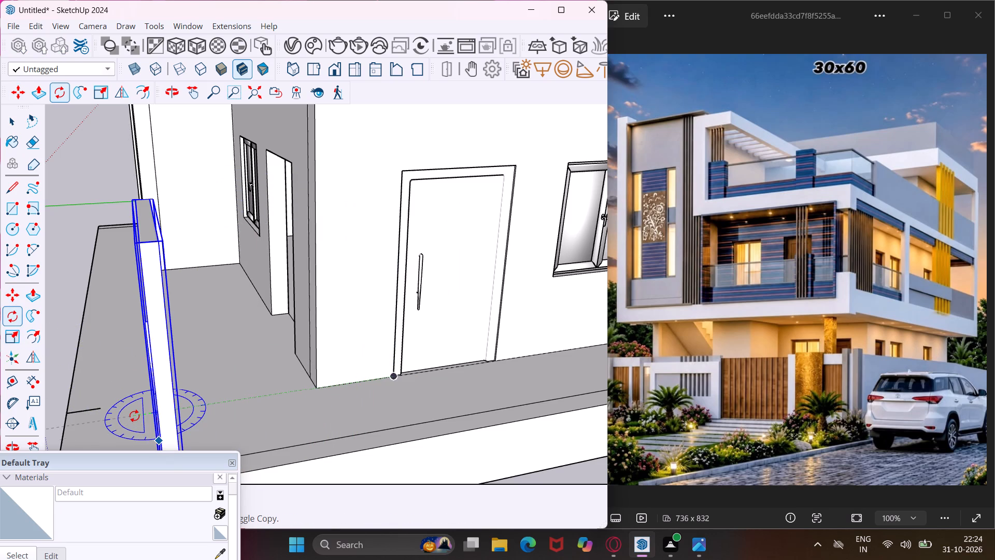
{"action": "left_click", "coordinate": [134, 416]}
Move the rotated door by its upper handle-side corner to the matching upper corner of the ground-floor front door opening.
{"action": "middle_click_drag", "start_coordinate": [139, 393], "coordinate": [225, 395]}
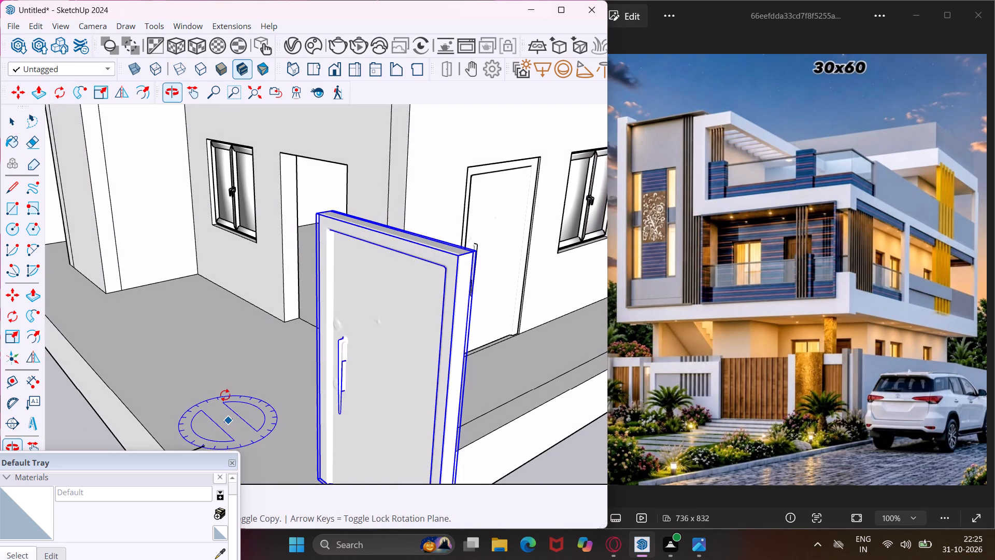
{"action": "key", "text": "m"}
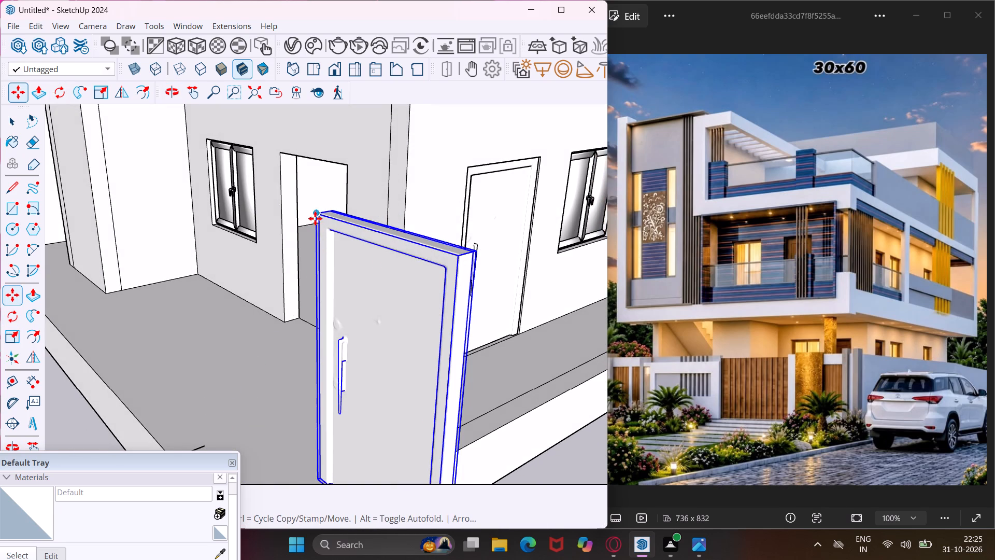
{"action": "left_click", "coordinate": [315, 215]}
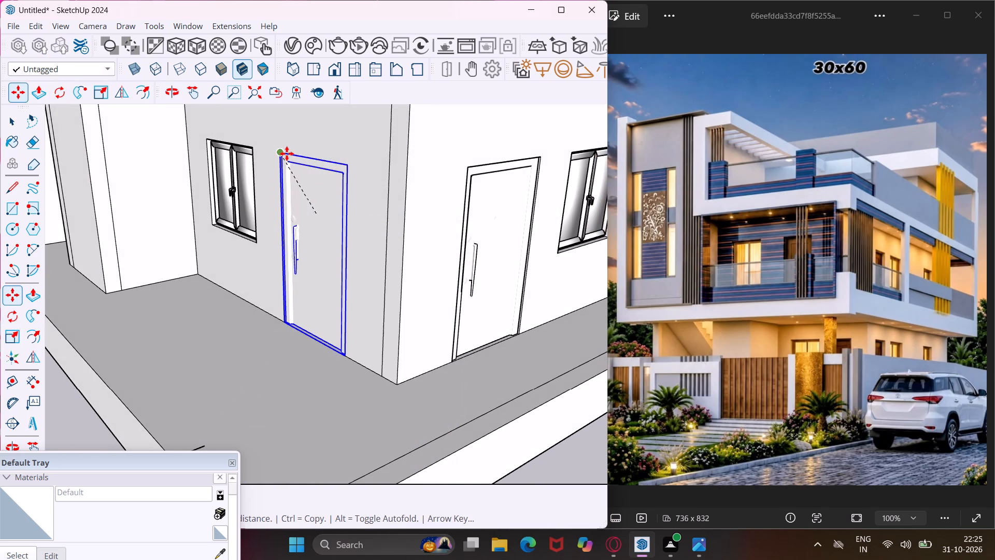
{"action": "left_click", "coordinate": [287, 153]}
{"action": "key", "text": "Escape"}
{"action": "key", "text": "space"}
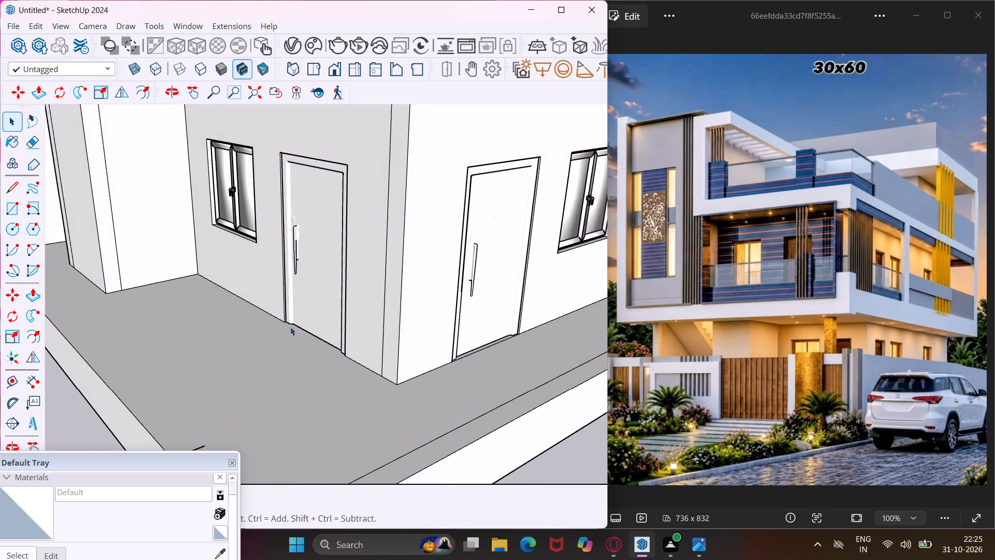
Offset the outline of the first-floor balcony floor face inward to form a border strip along its edges.
{"action": "scroll", "coordinate": [296, 335], "scroll_direction": "down", "scroll_amount": 12}
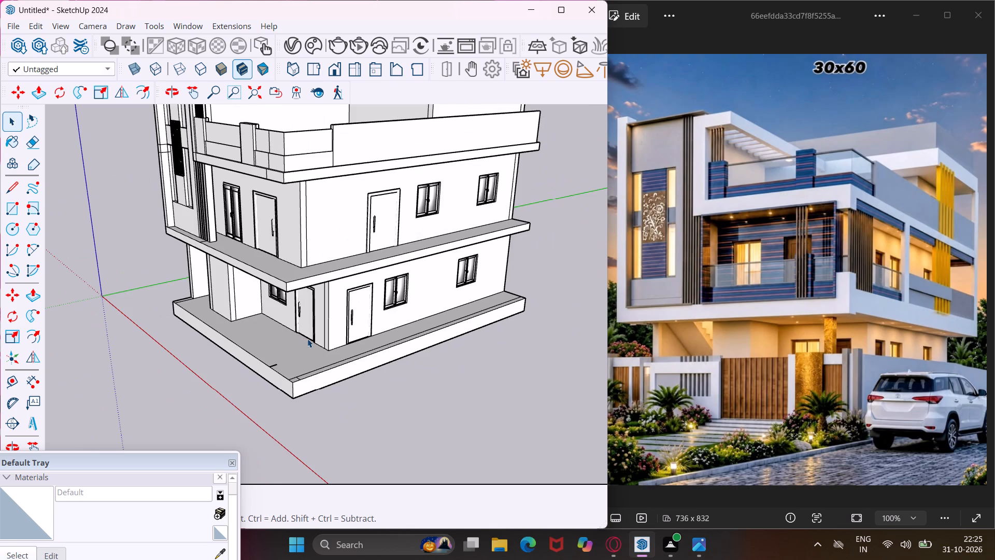
{"action": "scroll", "coordinate": [324, 313], "scroll_direction": "down", "scroll_amount": 5}
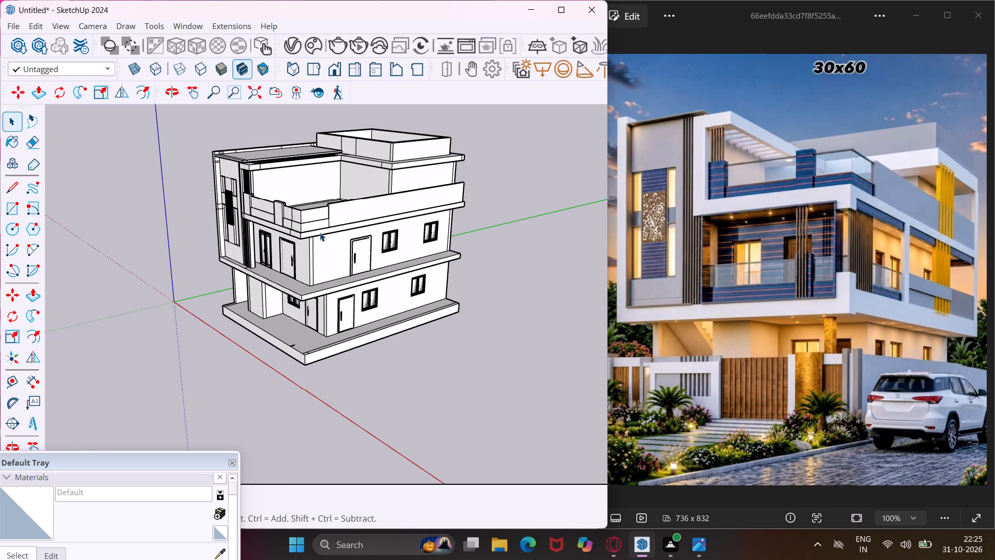
{"action": "scroll", "coordinate": [306, 235], "scroll_direction": "up", "scroll_amount": 4}
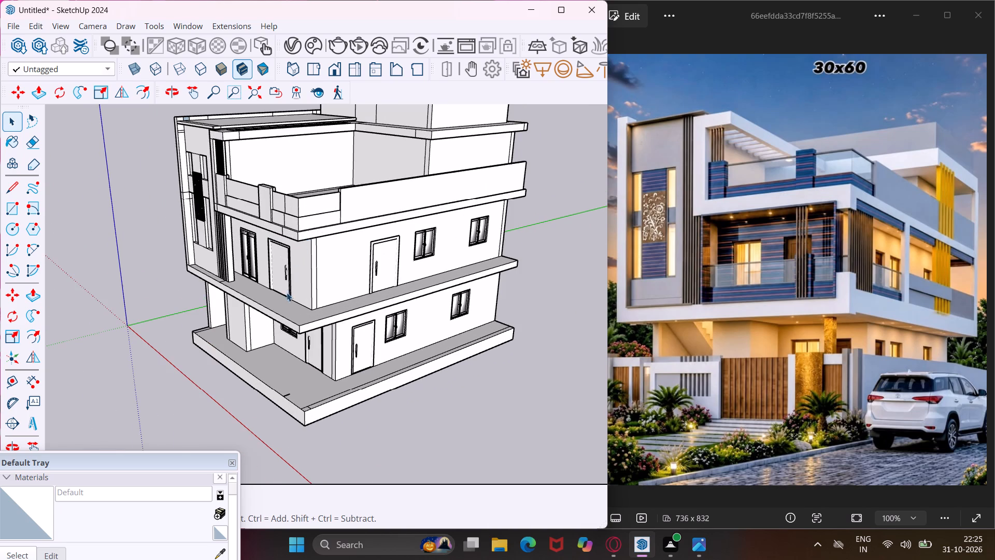
{"action": "scroll", "coordinate": [285, 300], "scroll_direction": "up", "scroll_amount": 5}
{"action": "middle_click_drag", "start_coordinate": [288, 323], "coordinate": [321, 370]}
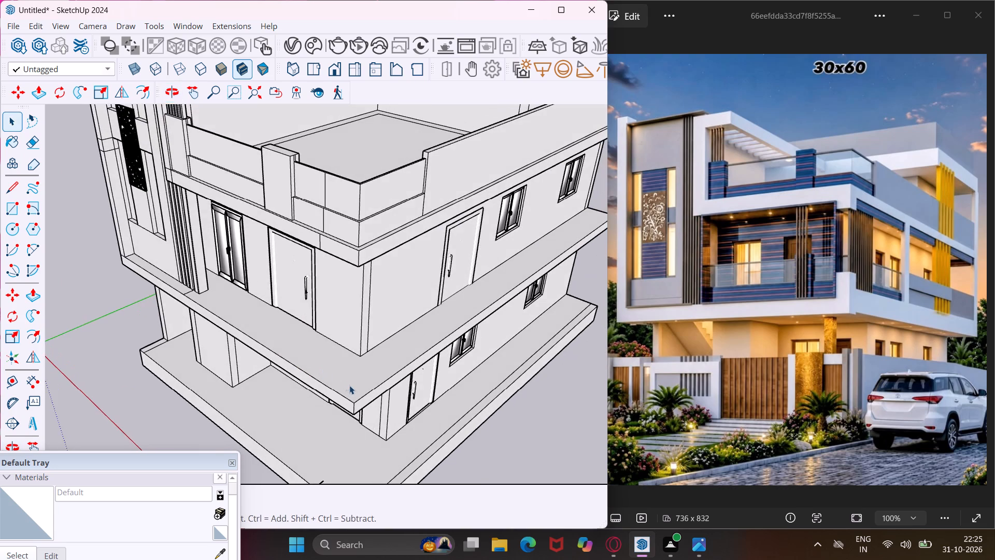
{"action": "scroll", "coordinate": [351, 386], "scroll_direction": "up", "scroll_amount": 3}
{"action": "left_click", "coordinate": [363, 399]}
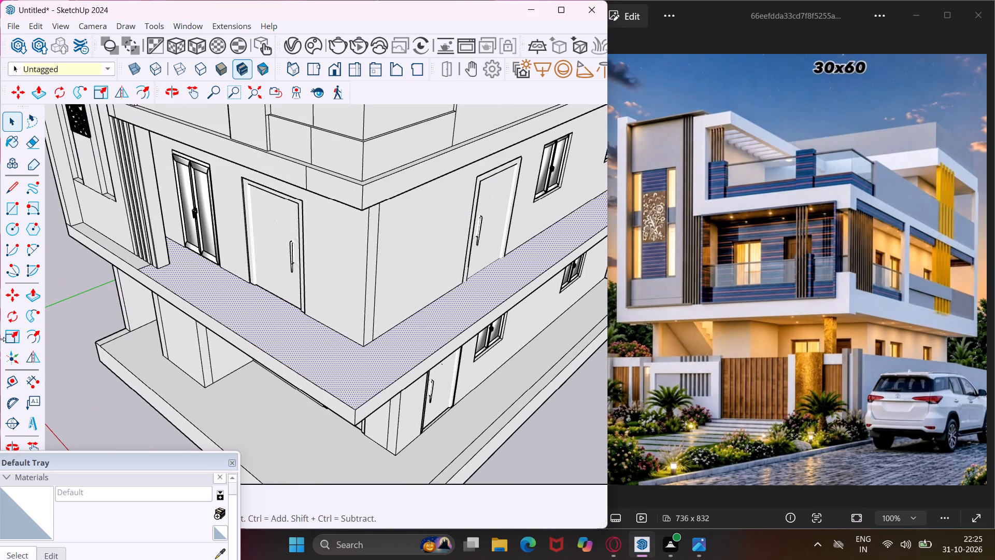
{"action": "left_click", "coordinate": [13, 330]}
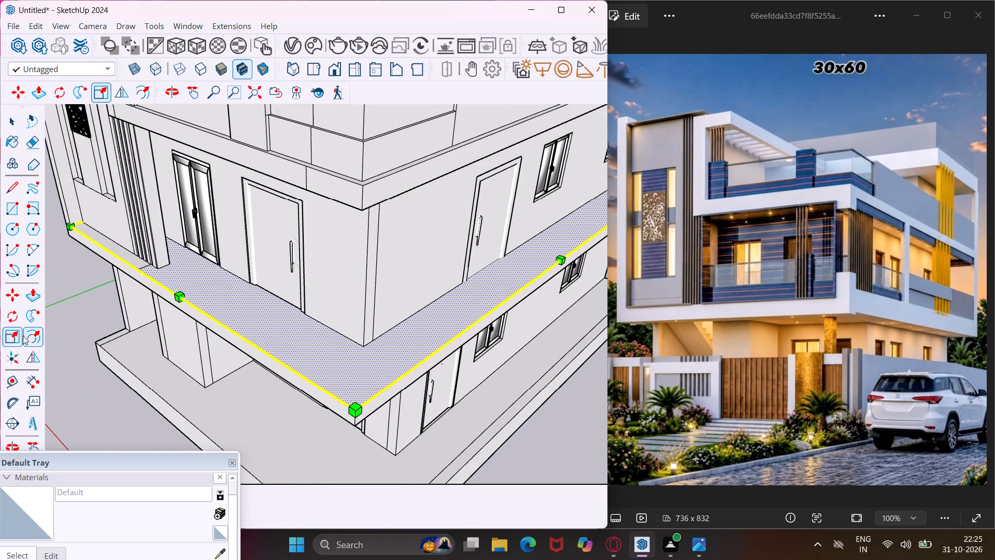
{"action": "left_click", "coordinate": [25, 336]}
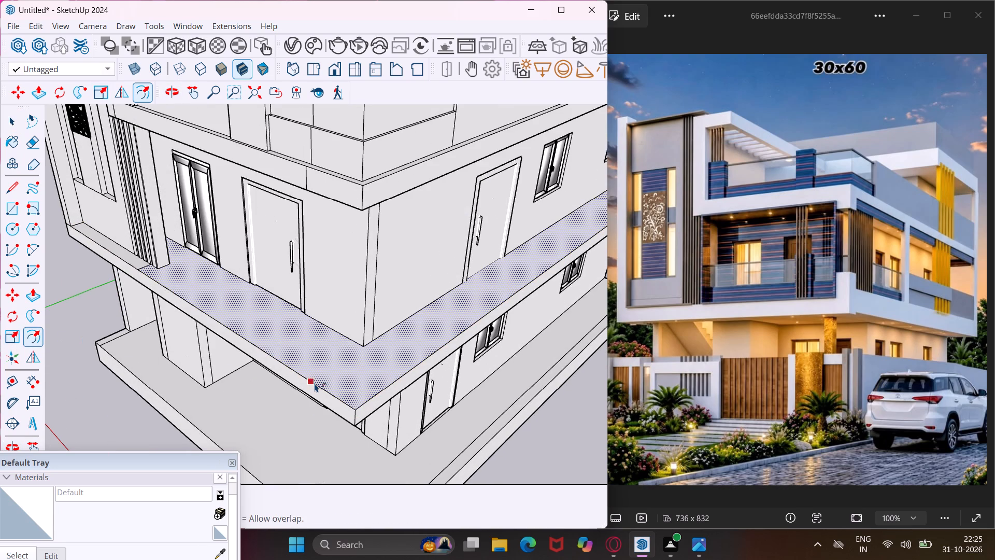
{"action": "scroll", "coordinate": [324, 383], "scroll_direction": "up", "scroll_amount": 7}
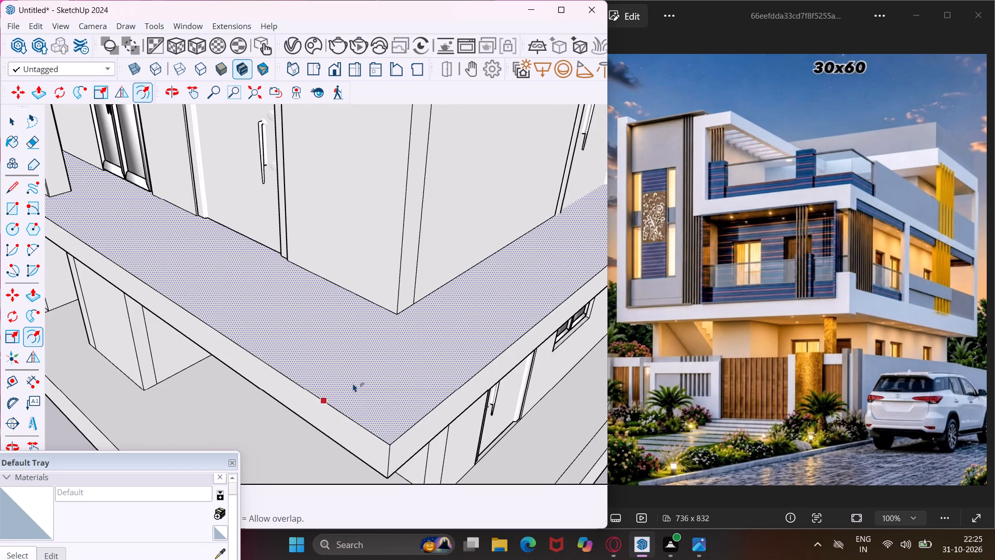
{"action": "left_click", "coordinate": [357, 391]}
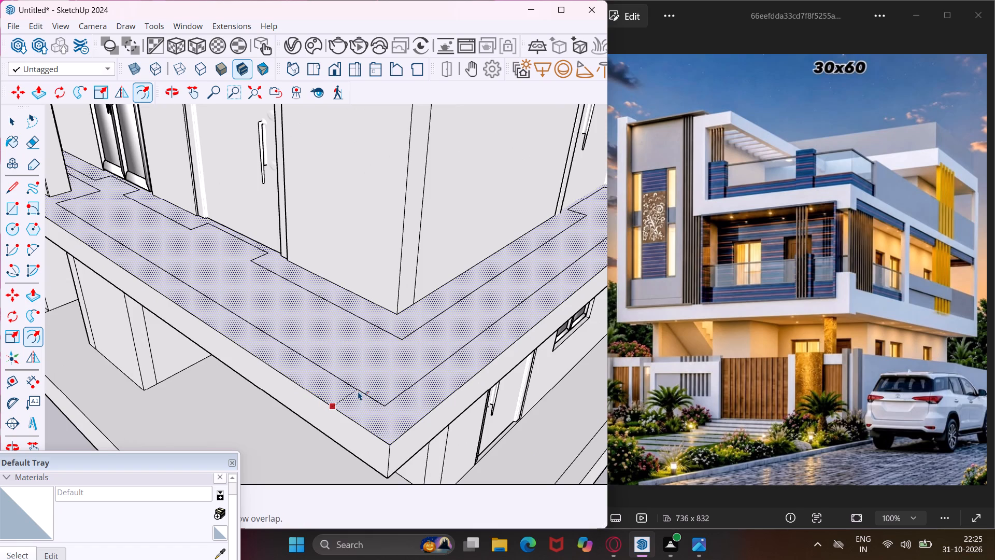
{"action": "scroll", "coordinate": [358, 394], "scroll_direction": "down", "scroll_amount": 2}
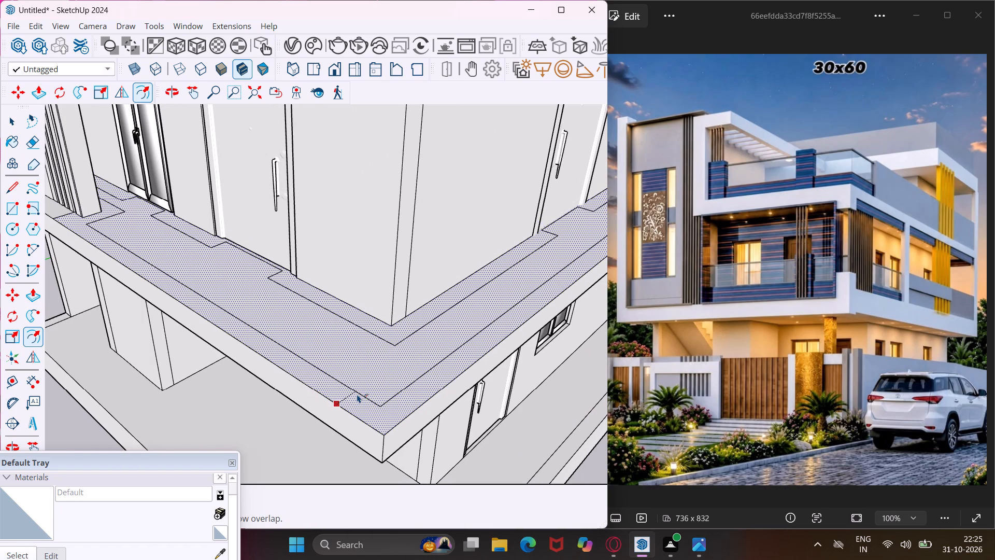
{"action": "scroll", "coordinate": [357, 394], "scroll_direction": "down", "scroll_amount": 1}
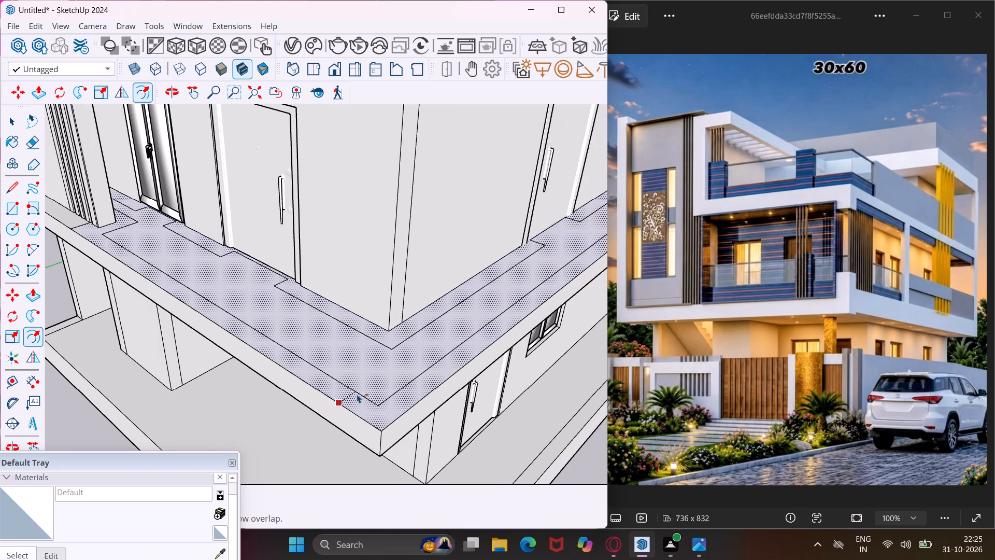
{"action": "left_click", "coordinate": [357, 394]}
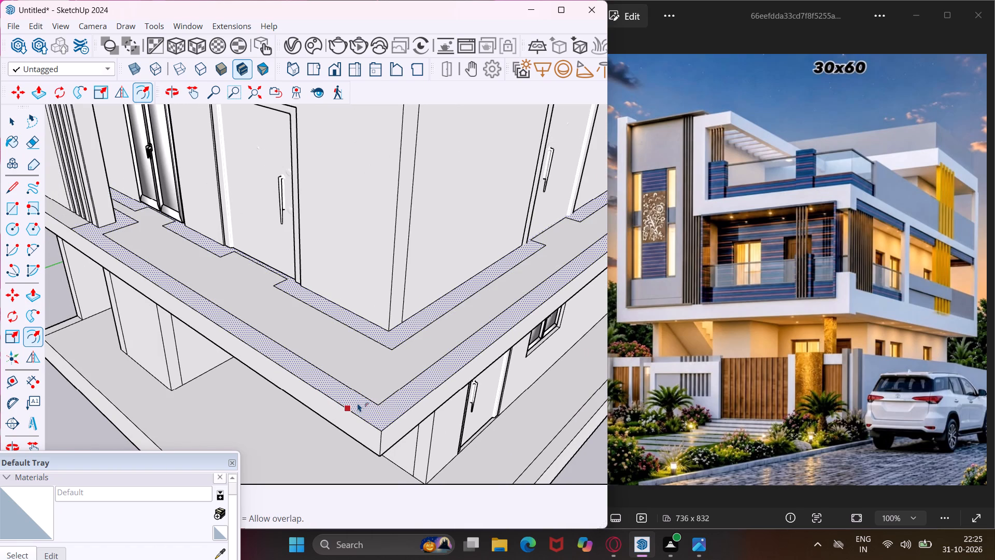
Offset two more parallel outlines within the balcony floor's border strip, each closer to the slab's outer edge.
{"action": "left_click", "coordinate": [358, 403]}
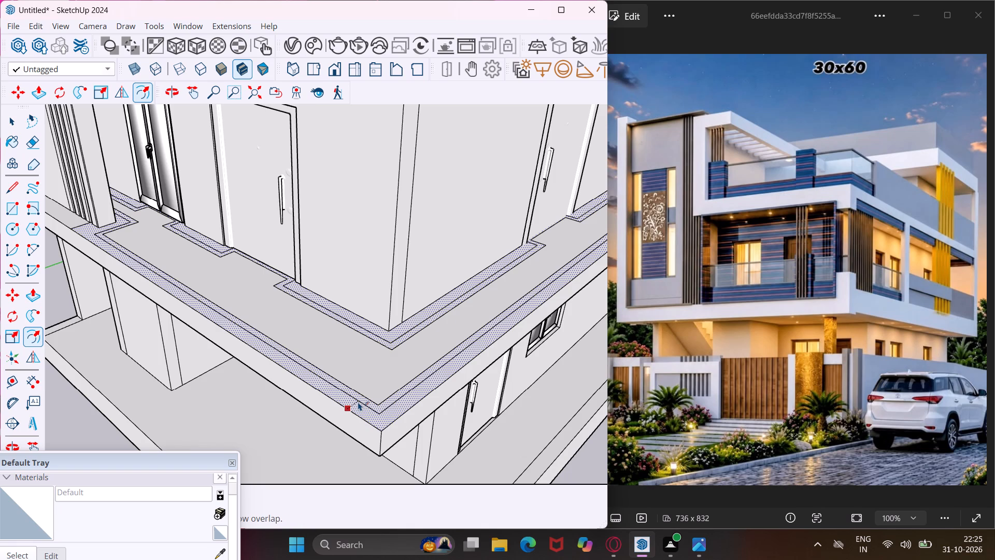
{"action": "left_click", "coordinate": [358, 402]}
{"action": "left_click", "coordinate": [358, 407]}
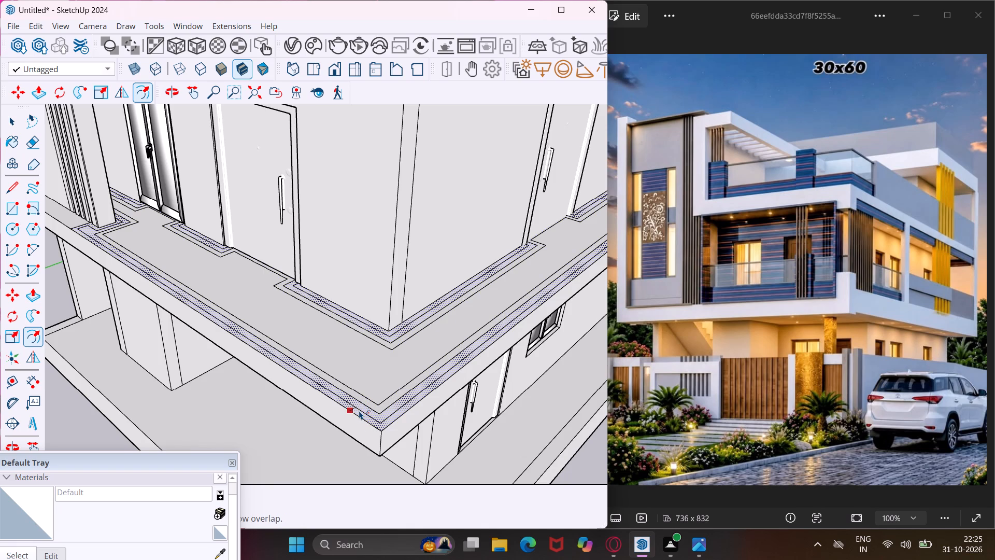
{"action": "scroll", "coordinate": [359, 411], "scroll_direction": "up", "scroll_amount": 1}
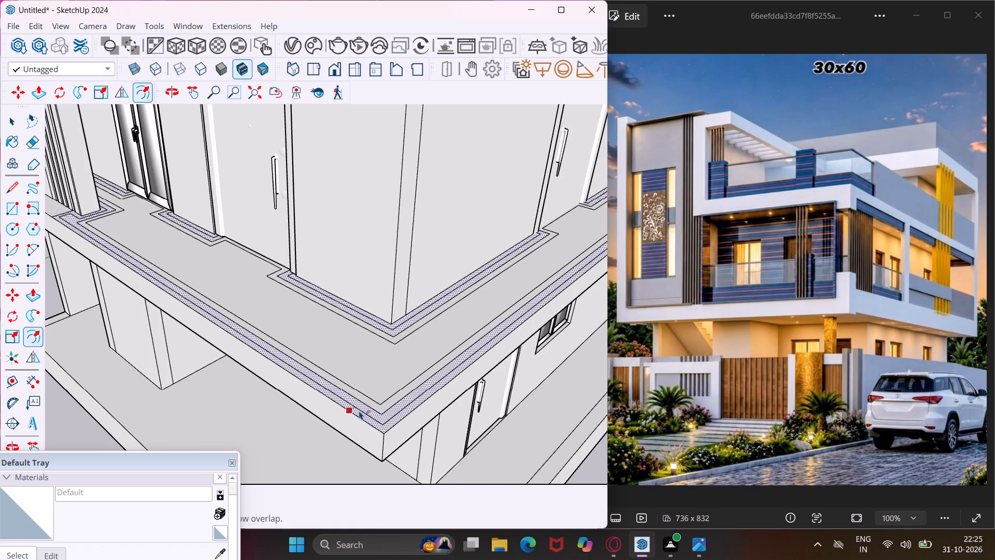
{"action": "left_click", "coordinate": [359, 411]}
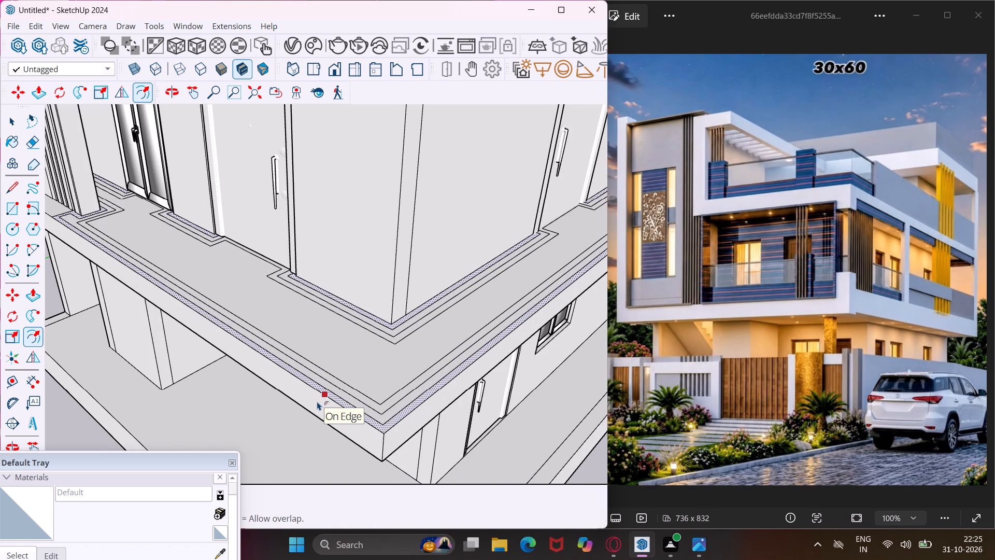
{"action": "key", "text": "Escape"}
{"action": "key", "text": "space"}
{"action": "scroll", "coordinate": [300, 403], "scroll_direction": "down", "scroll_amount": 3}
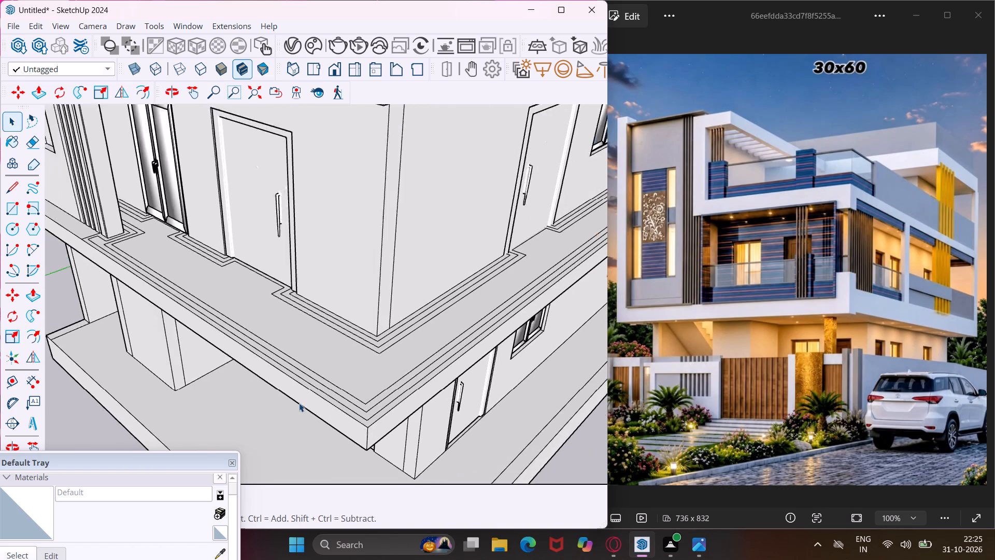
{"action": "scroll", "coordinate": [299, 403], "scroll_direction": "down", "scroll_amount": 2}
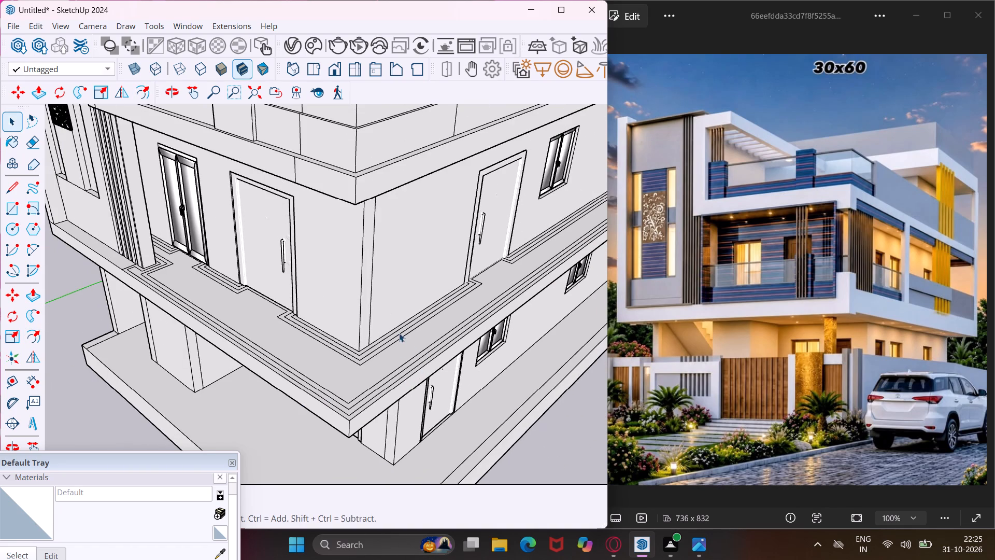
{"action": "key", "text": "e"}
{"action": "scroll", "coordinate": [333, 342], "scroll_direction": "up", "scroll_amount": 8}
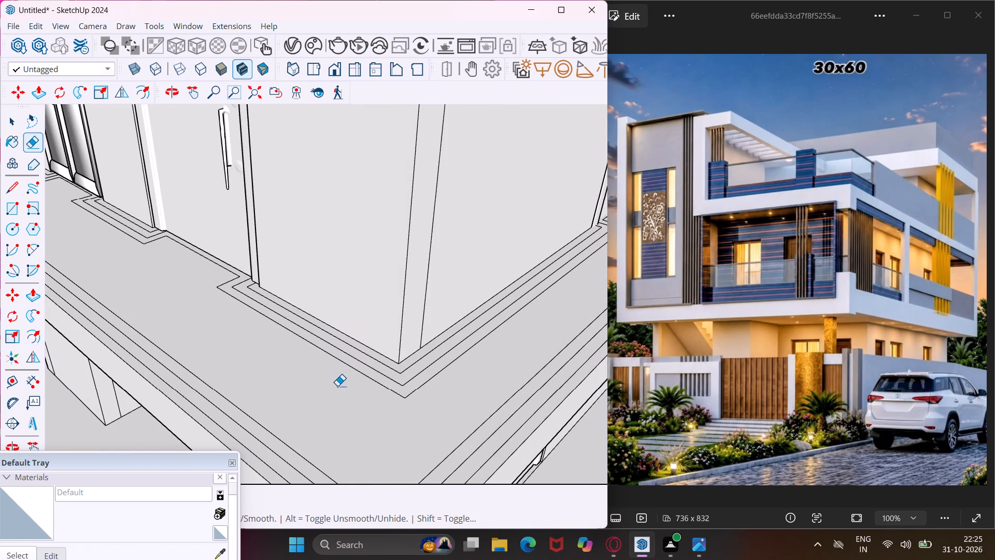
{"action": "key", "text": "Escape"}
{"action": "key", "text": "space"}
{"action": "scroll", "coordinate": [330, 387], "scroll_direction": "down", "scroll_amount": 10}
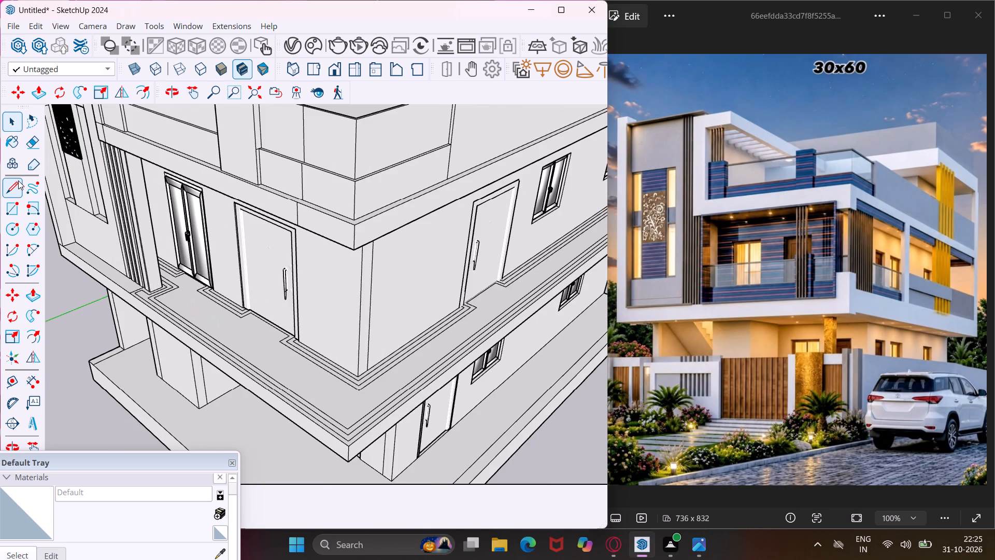
Draw short lines joining the offset outlines around the base of the front pillar to the balcony's outer border strip.
{"action": "left_click", "coordinate": [18, 183]}
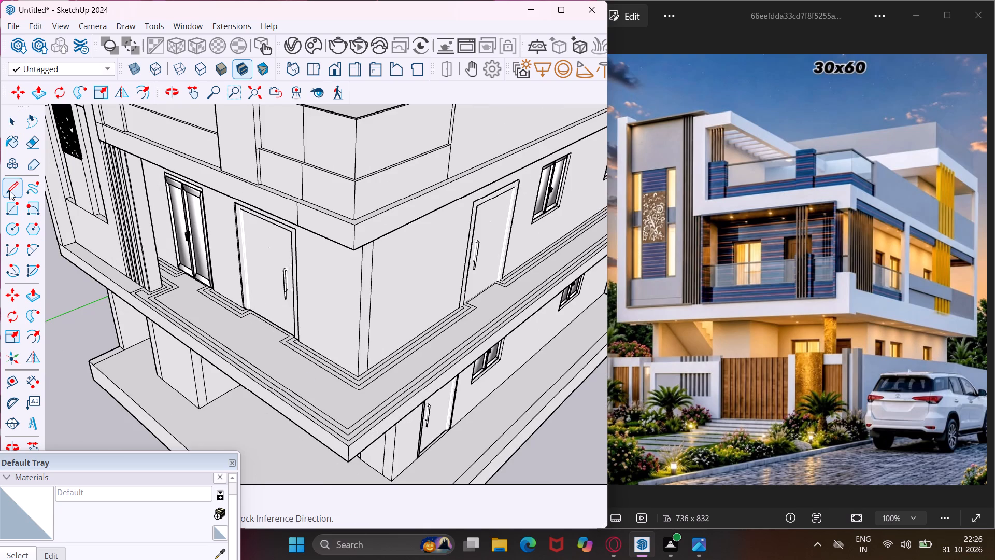
{"action": "scroll", "coordinate": [134, 288], "scroll_direction": "up", "scroll_amount": 8}
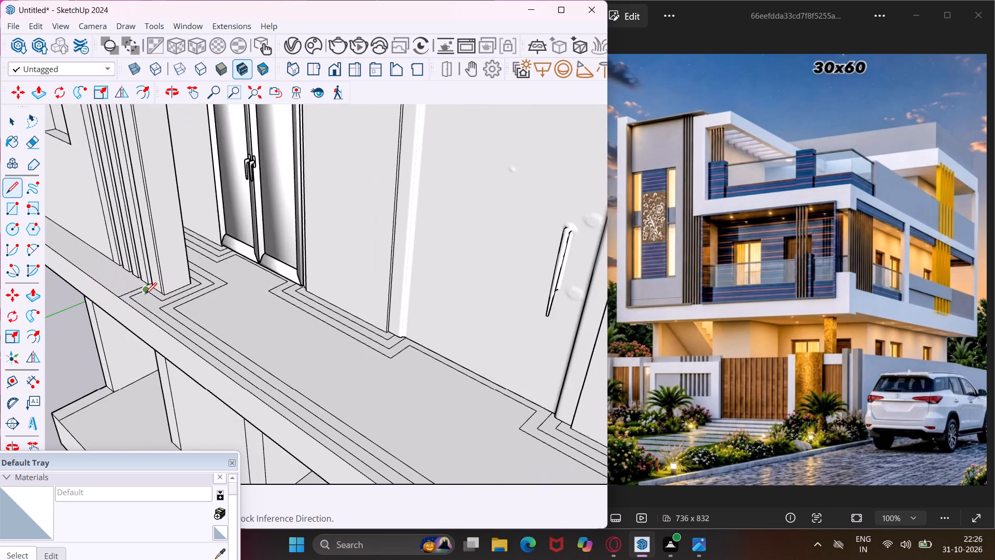
{"action": "scroll", "coordinate": [147, 294], "scroll_direction": "up", "scroll_amount": 10}
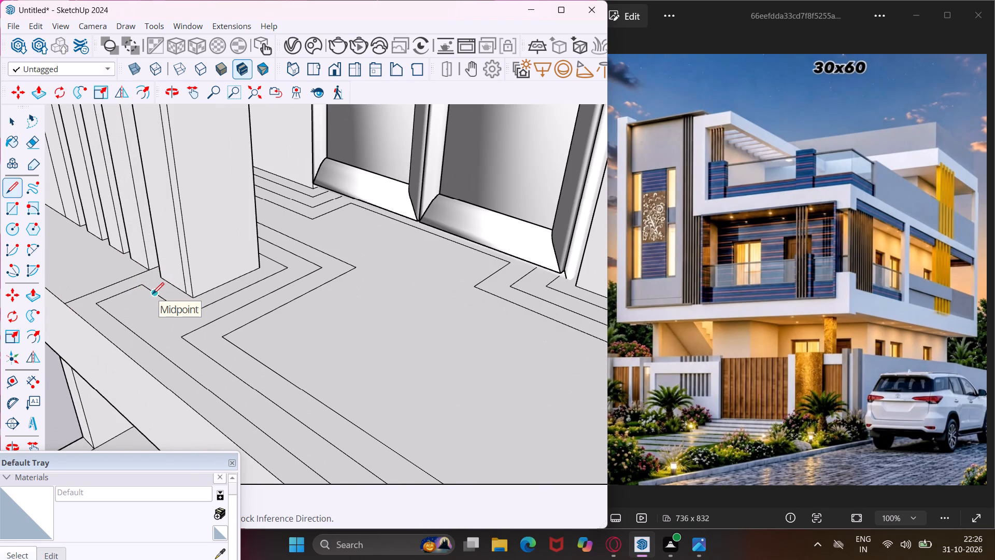
{"action": "scroll", "coordinate": [152, 294], "scroll_direction": "down", "scroll_amount": 1}
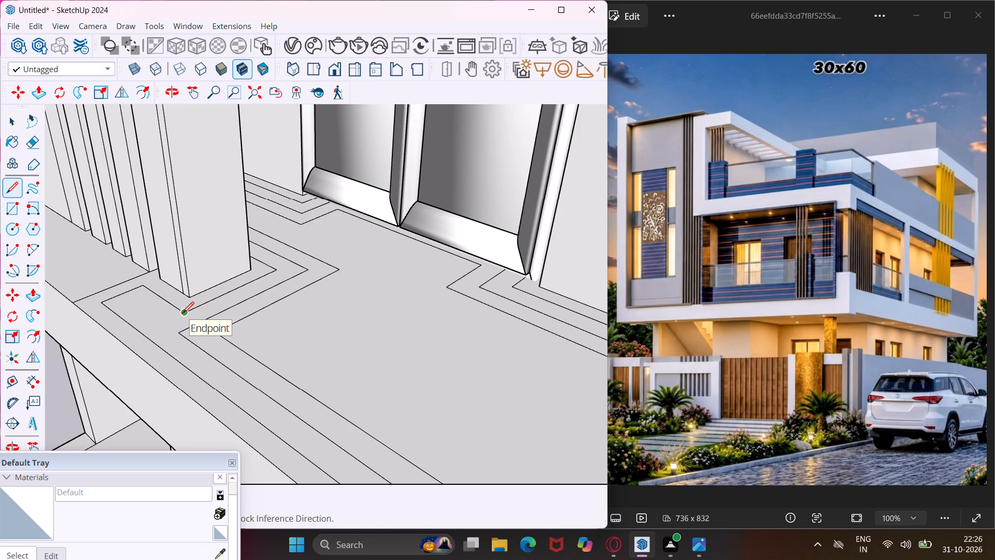
{"action": "left_click", "coordinate": [182, 313]}
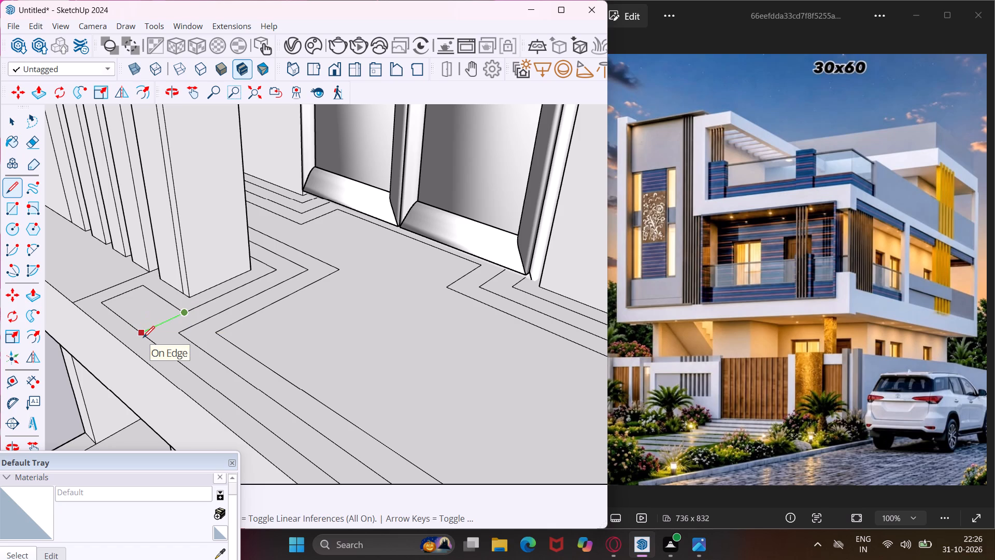
{"action": "left_click", "coordinate": [143, 338]}
{"action": "left_click", "coordinate": [184, 314]}
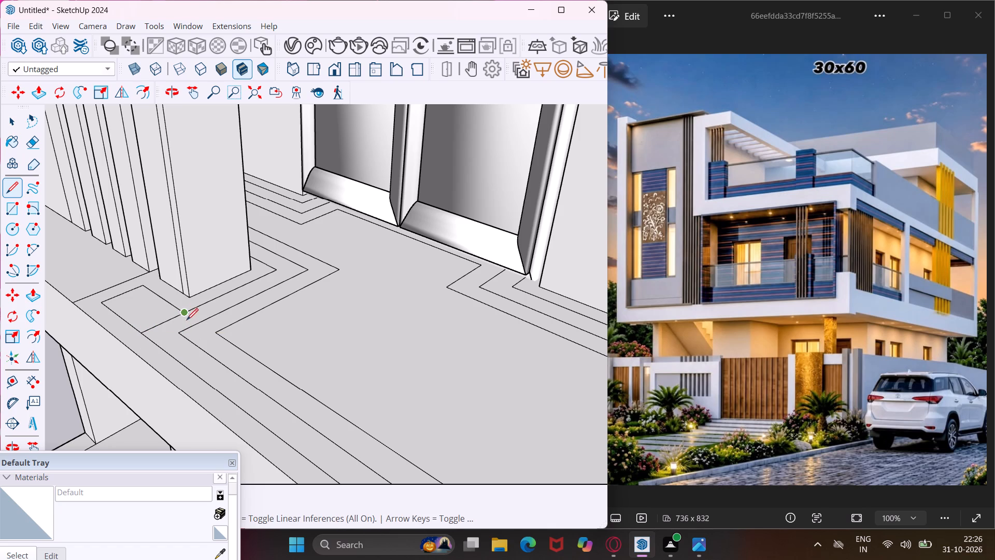
{"action": "left_click", "coordinate": [214, 334]}
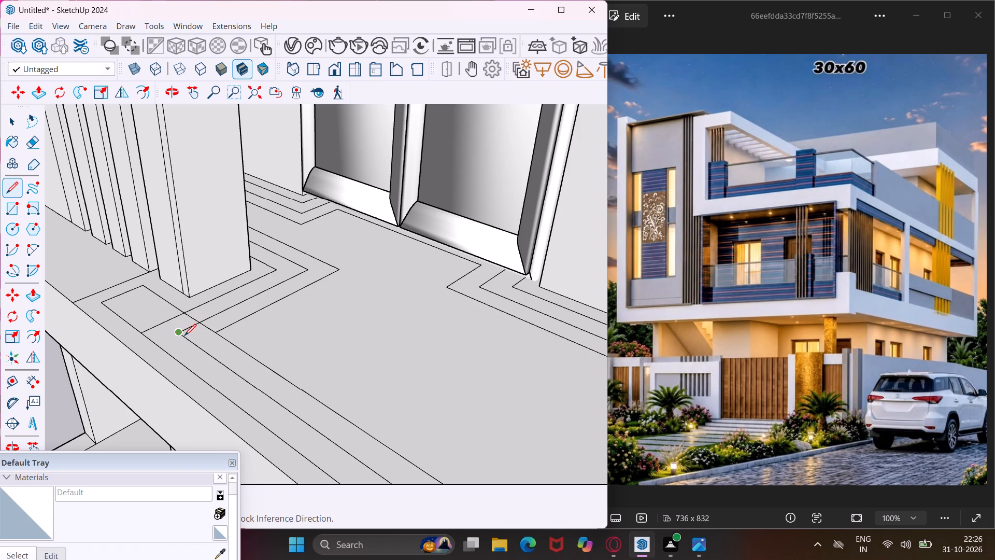
{"action": "scroll", "coordinate": [132, 296], "scroll_direction": "down", "scroll_amount": 5}
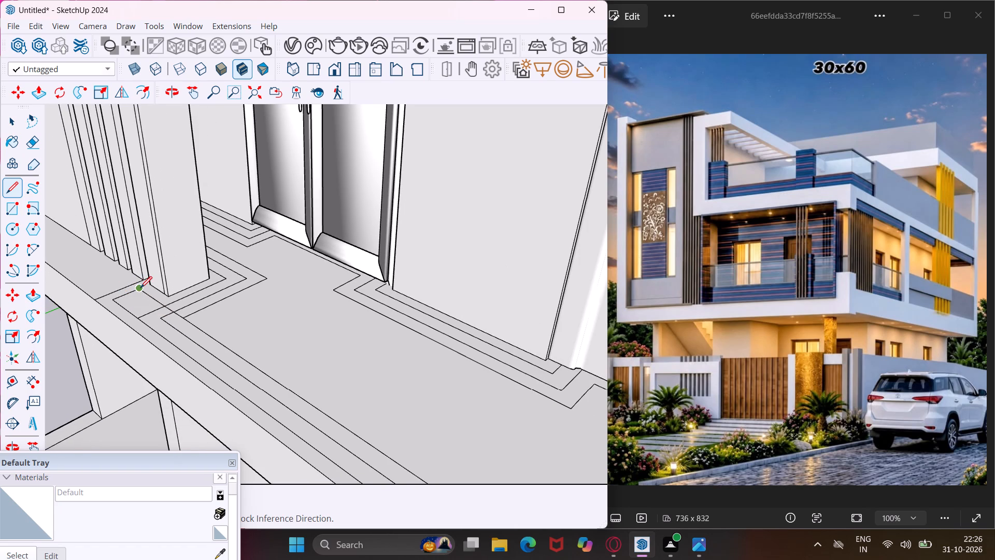
{"action": "scroll", "coordinate": [140, 288], "scroll_direction": "up", "scroll_amount": 3}
{"action": "left_click", "coordinate": [140, 288]}
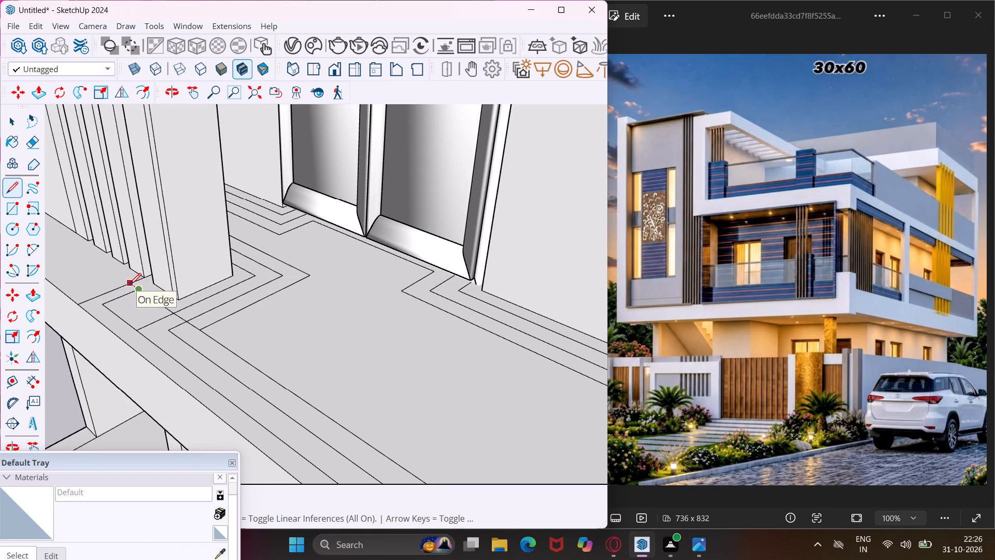
{"action": "left_click", "coordinate": [130, 285]}
Draw two cross lines with the Line tool over the balcony's front border strip, spaced apart between the pillar and the corner.
{"action": "scroll", "coordinate": [111, 306], "scroll_direction": "down", "scroll_amount": 9}
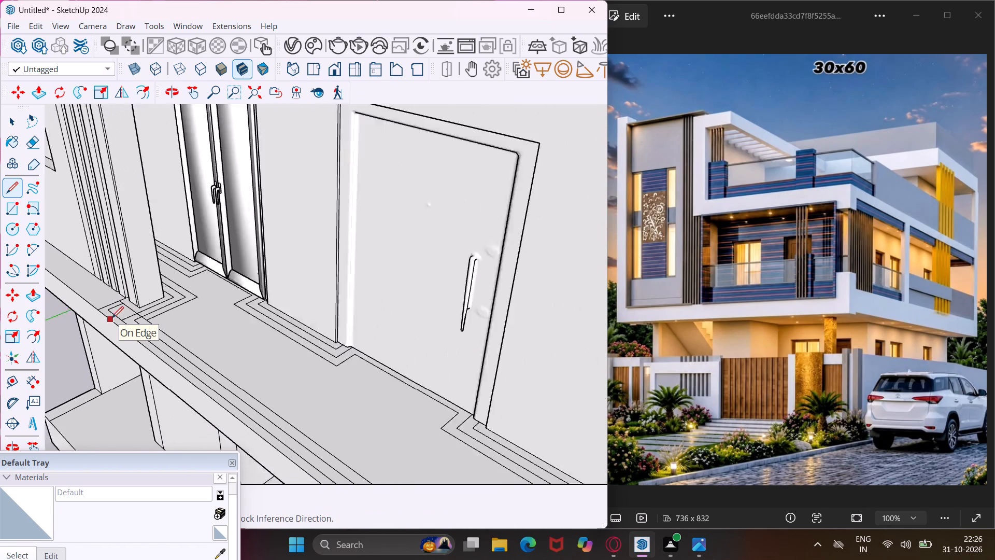
{"action": "scroll", "coordinate": [112, 318], "scroll_direction": "down", "scroll_amount": 11}
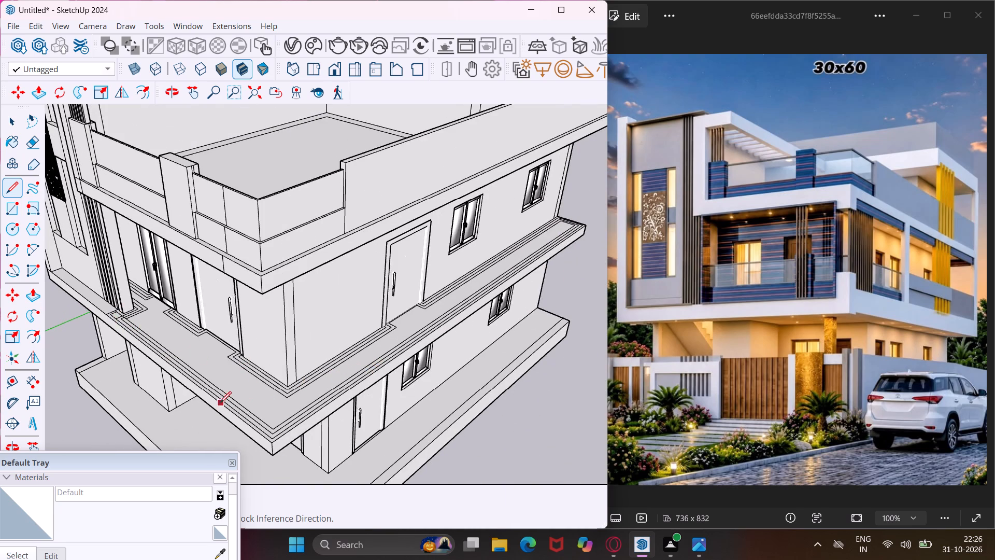
{"action": "scroll", "coordinate": [215, 397], "scroll_direction": "up", "scroll_amount": 4}
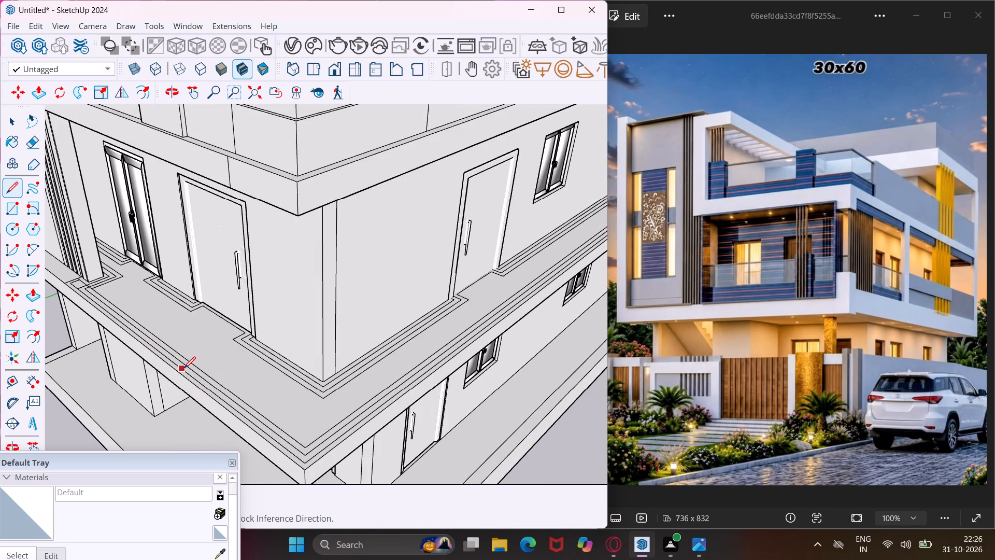
{"action": "scroll", "coordinate": [184, 368], "scroll_direction": "up", "scroll_amount": 4}
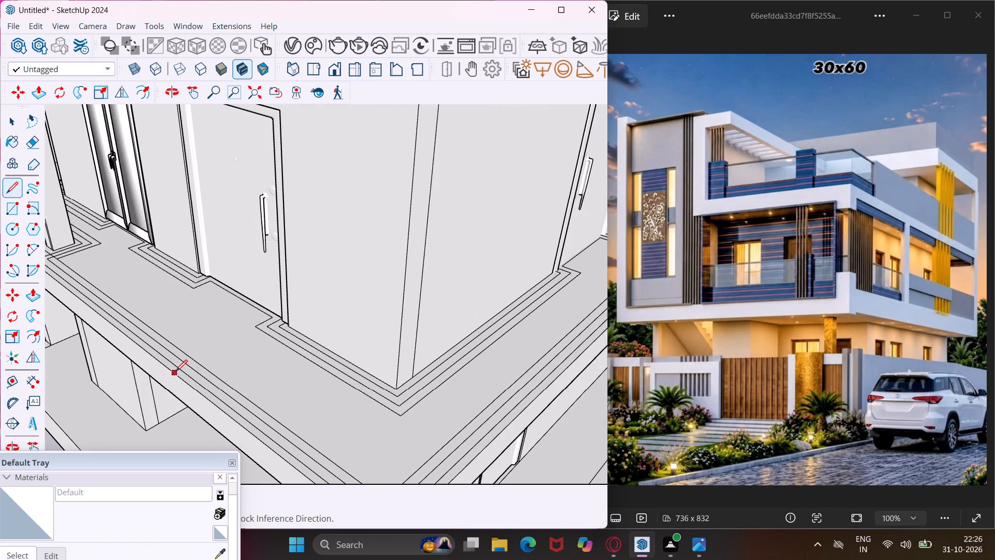
{"action": "left_click", "coordinate": [174, 372]}
{"action": "left_click", "coordinate": [194, 362]}
{"action": "scroll", "coordinate": [188, 348], "scroll_direction": "down", "scroll_amount": 4}
{"action": "scroll", "coordinate": [198, 387], "scroll_direction": "up", "scroll_amount": 3}
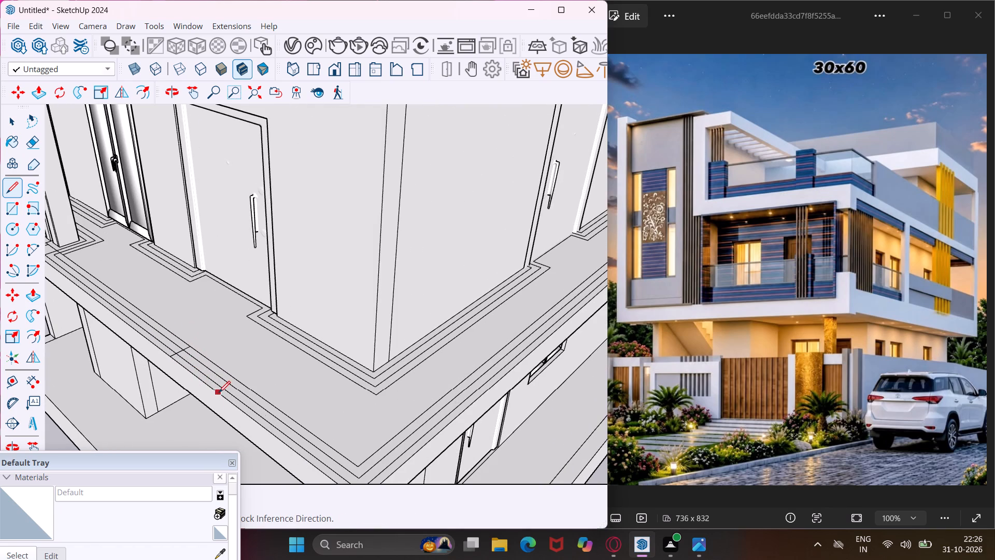
{"action": "left_click", "coordinate": [229, 402]}
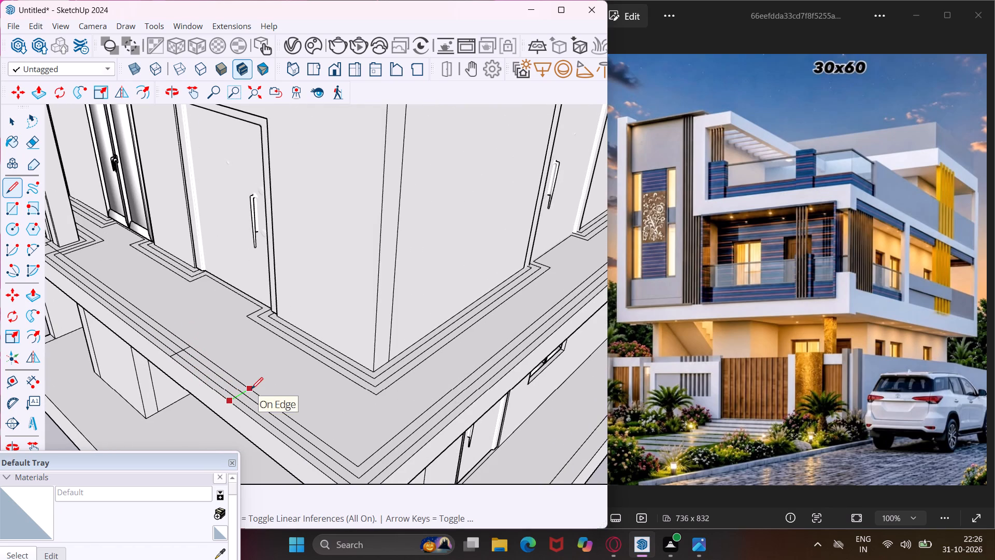
{"action": "left_click", "coordinate": [251, 389]}
Draw one cross line over the border strip on each side of the balcony's outer corner, front and side.
{"action": "scroll", "coordinate": [107, 387], "scroll_direction": "down", "scroll_amount": 5}
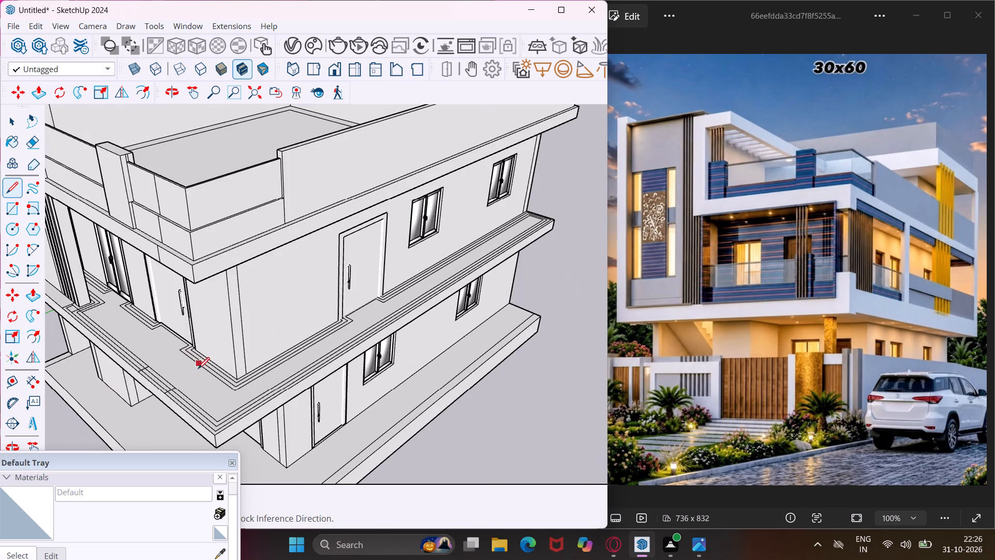
{"action": "middle_click_drag", "start_coordinate": [197, 372], "coordinate": [196, 339]}
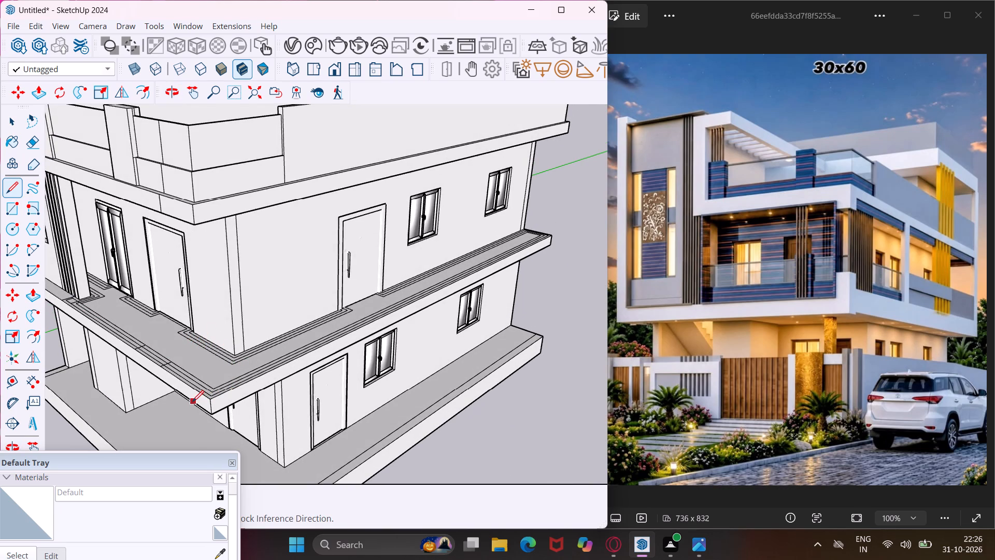
{"action": "middle_click_drag", "start_coordinate": [192, 402], "coordinate": [234, 423]}
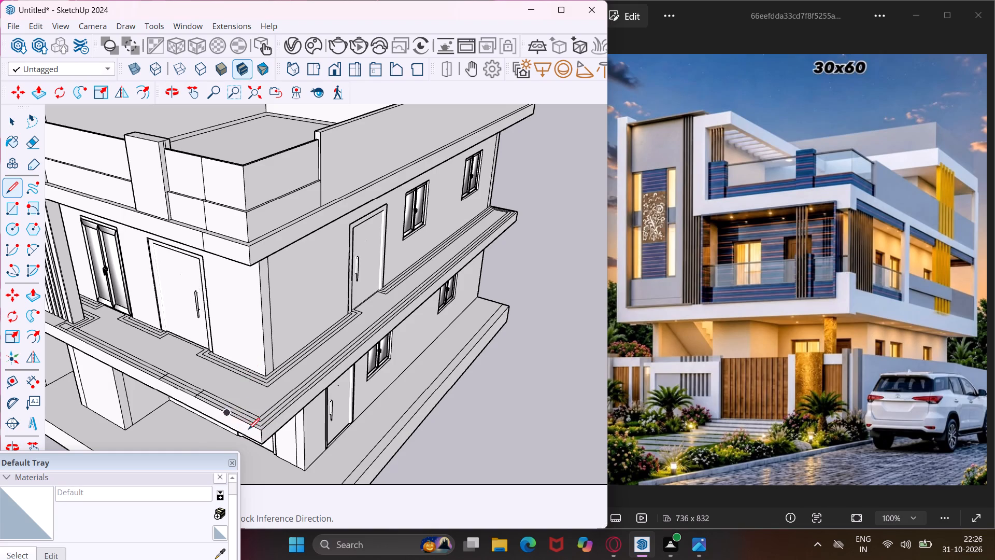
{"action": "scroll", "coordinate": [248, 429], "scroll_direction": "up", "scroll_amount": 7}
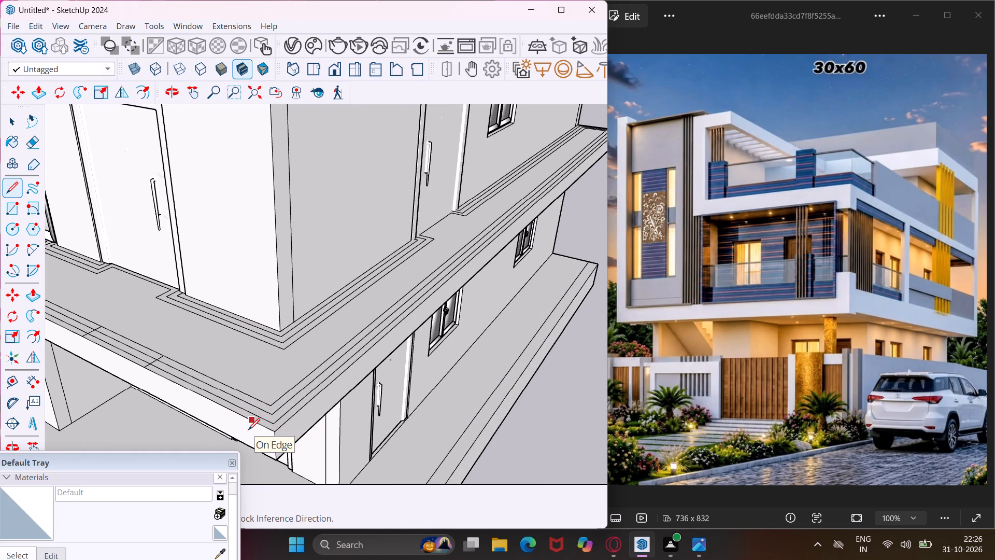
{"action": "left_click", "coordinate": [244, 418]}
{"action": "left_click", "coordinate": [263, 400]}
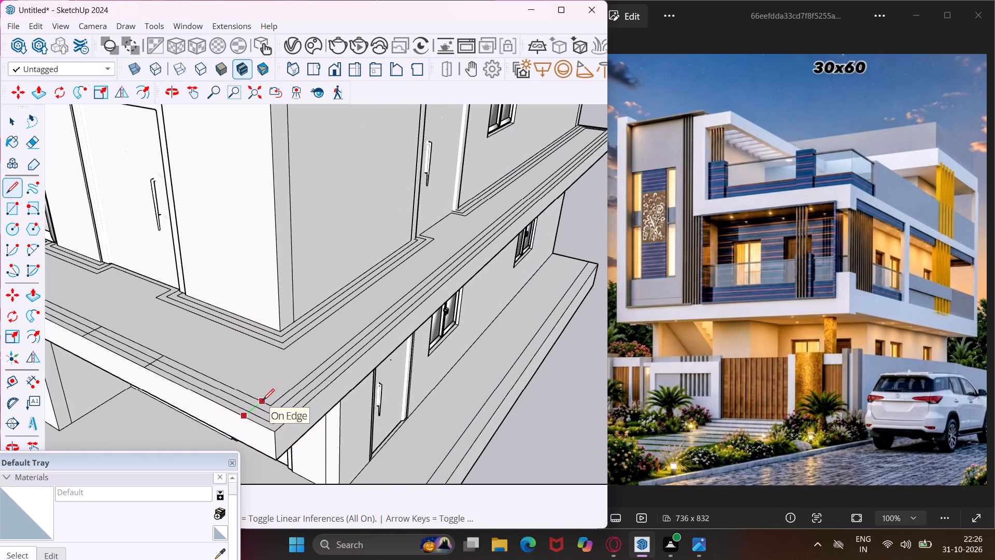
{"action": "left_click", "coordinate": [295, 383]}
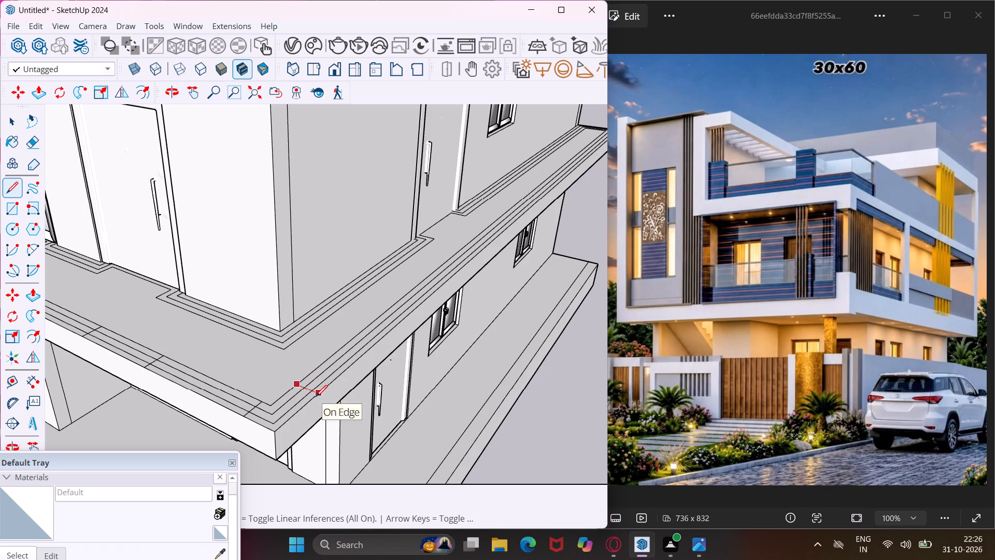
{"action": "left_click", "coordinate": [316, 397]}
Draw two more cross lines over the side border strip, moving away from the balcony's outer corner.
{"action": "middle_click_drag", "start_coordinate": [312, 397], "coordinate": [297, 403]}
{"action": "scroll", "coordinate": [312, 397], "scroll_direction": "up", "scroll_amount": 1}
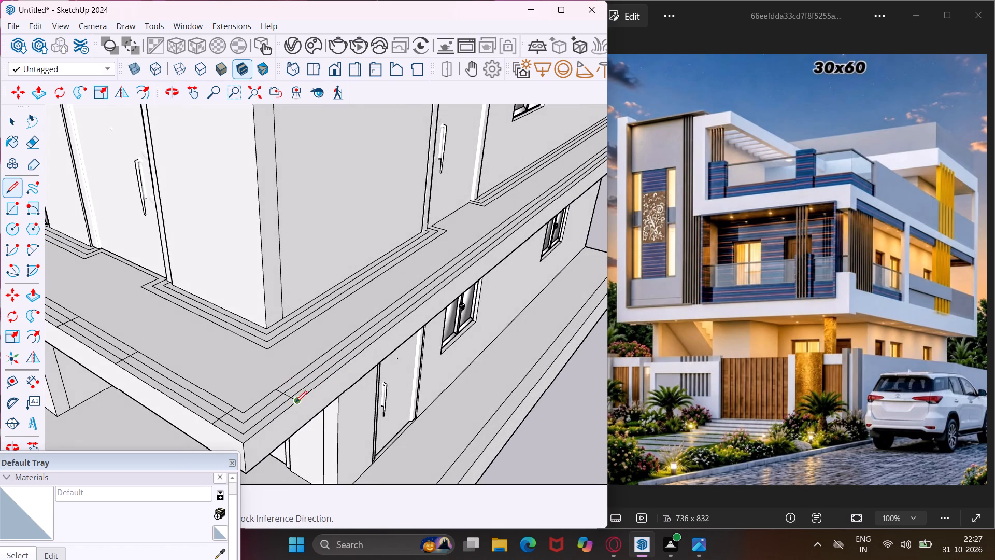
{"action": "scroll", "coordinate": [196, 401], "scroll_direction": "down", "scroll_amount": 4}
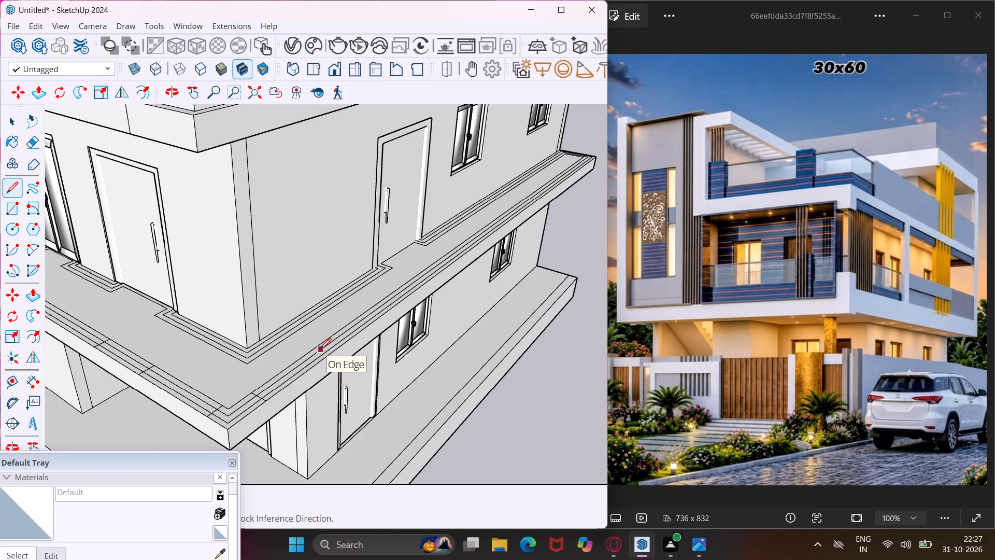
{"action": "scroll", "coordinate": [320, 349], "scroll_direction": "up", "scroll_amount": 3}
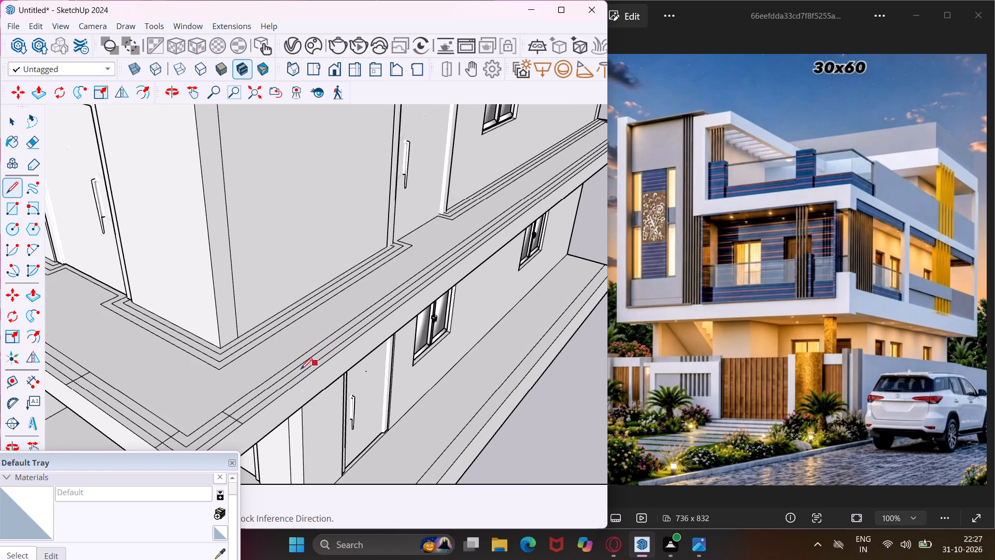
{"action": "scroll", "coordinate": [238, 401], "scroll_direction": "up", "scroll_amount": 3}
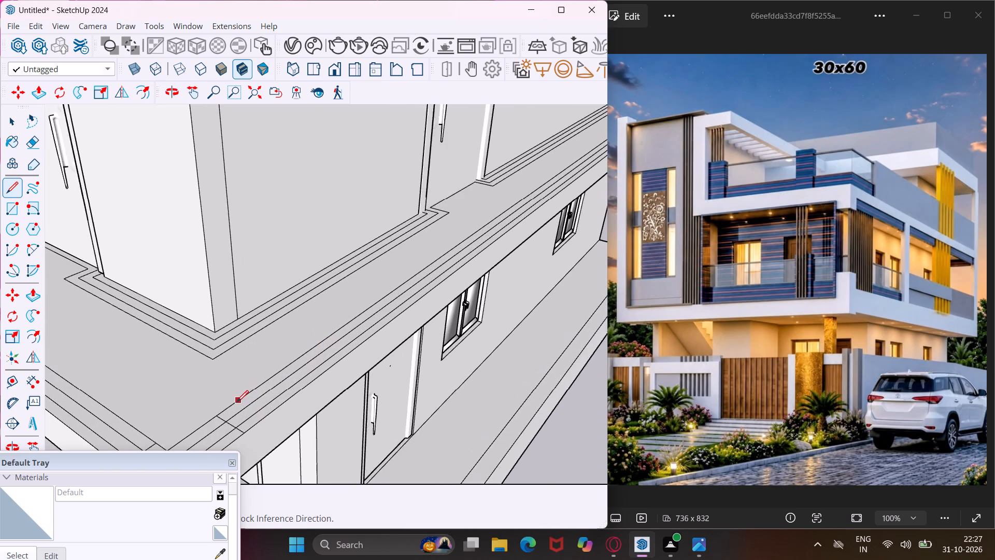
{"action": "scroll", "coordinate": [237, 402], "scroll_direction": "up", "scroll_amount": 3}
{"action": "left_click", "coordinate": [231, 406]}
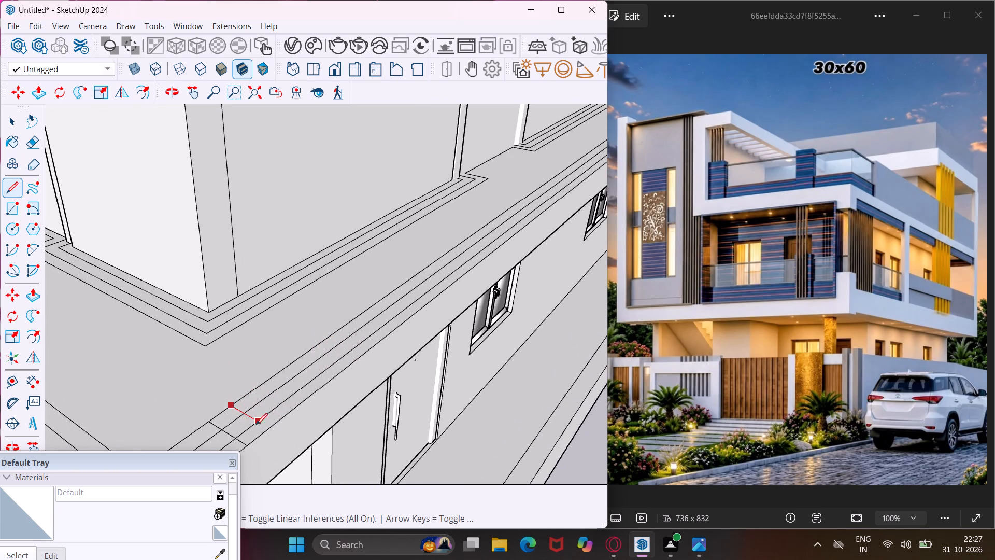
{"action": "left_click", "coordinate": [268, 431]}
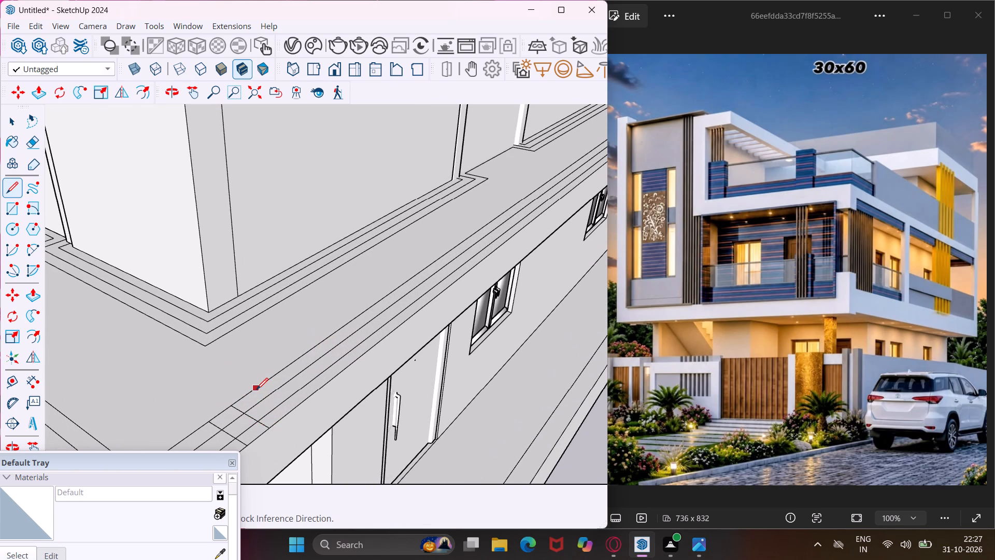
{"action": "left_click", "coordinate": [256, 390]}
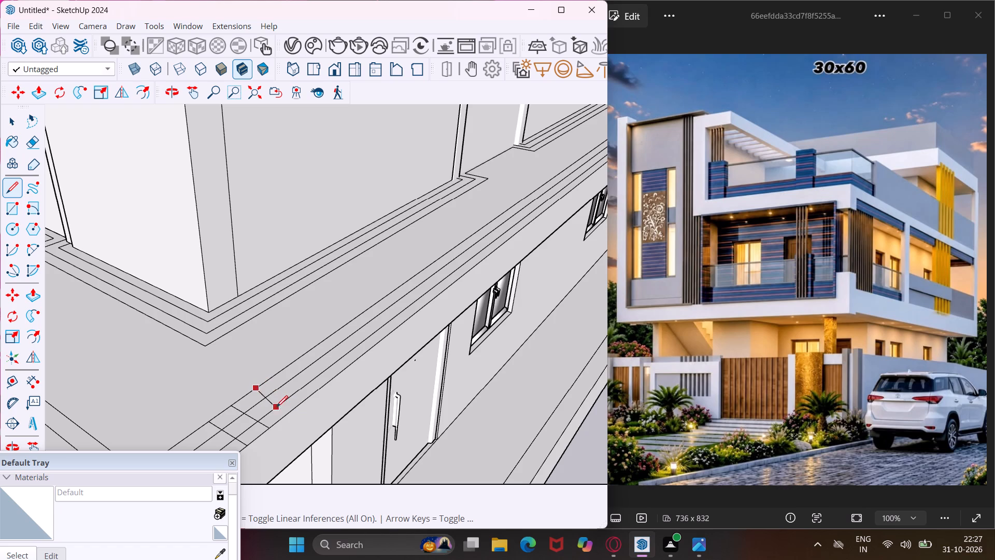
{"action": "left_click", "coordinate": [294, 411]}
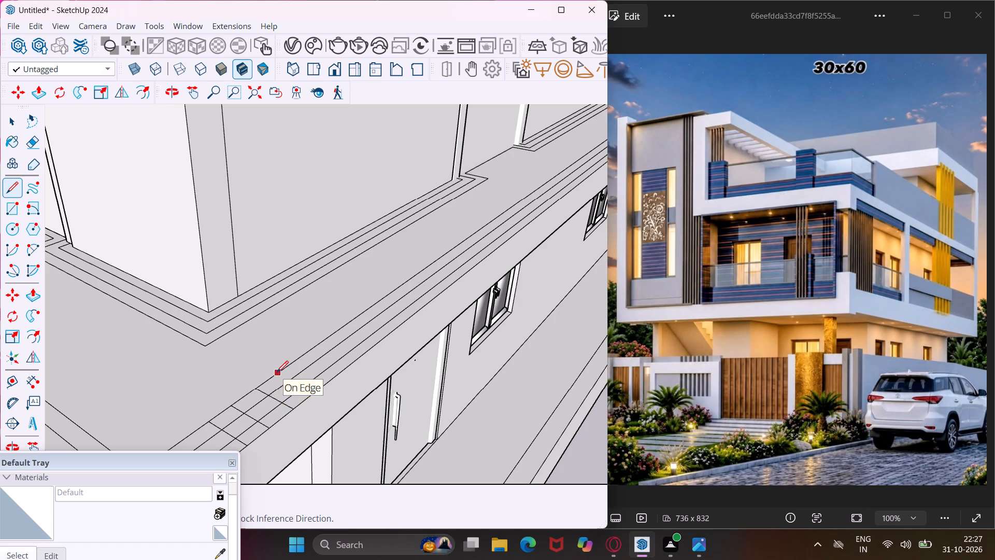
Continue along the side border strip with four more closely spaced cross lines between its inner and outer outlines.
{"action": "left_click", "coordinate": [277, 372]}
{"action": "left_click", "coordinate": [311, 395]}
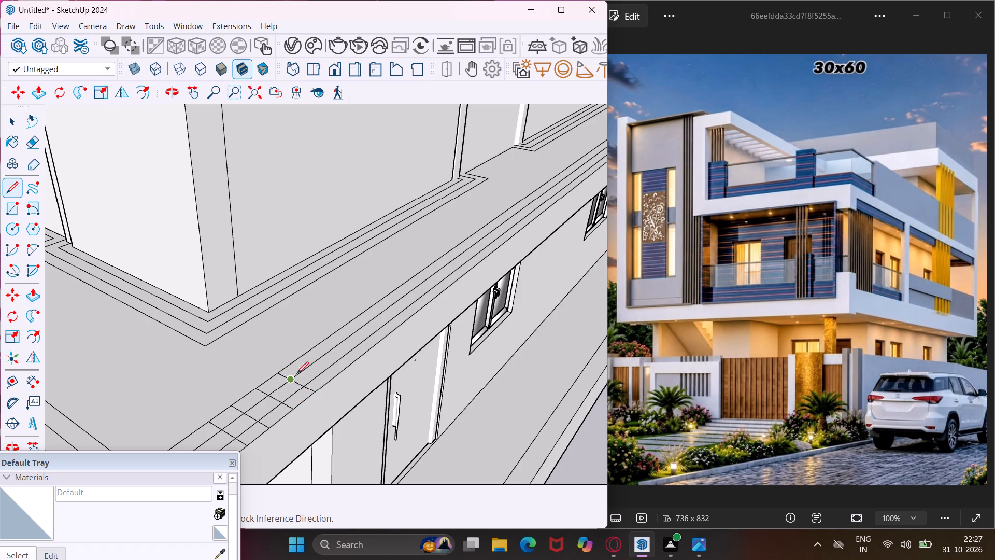
{"action": "left_click", "coordinate": [297, 363]}
{"action": "left_click", "coordinate": [330, 382]}
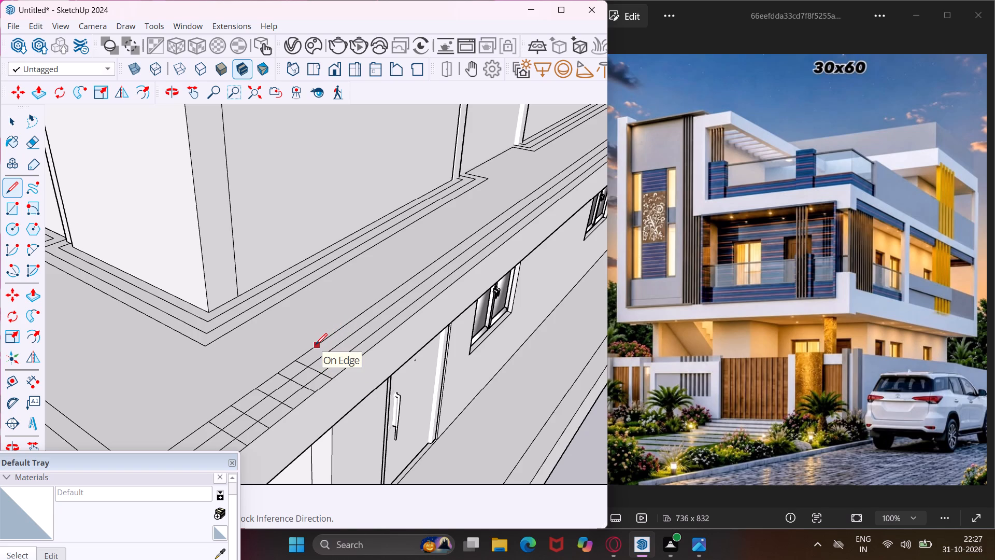
{"action": "left_click", "coordinate": [316, 345]}
{"action": "left_click", "coordinate": [350, 366]}
{"action": "left_click", "coordinate": [338, 329]}
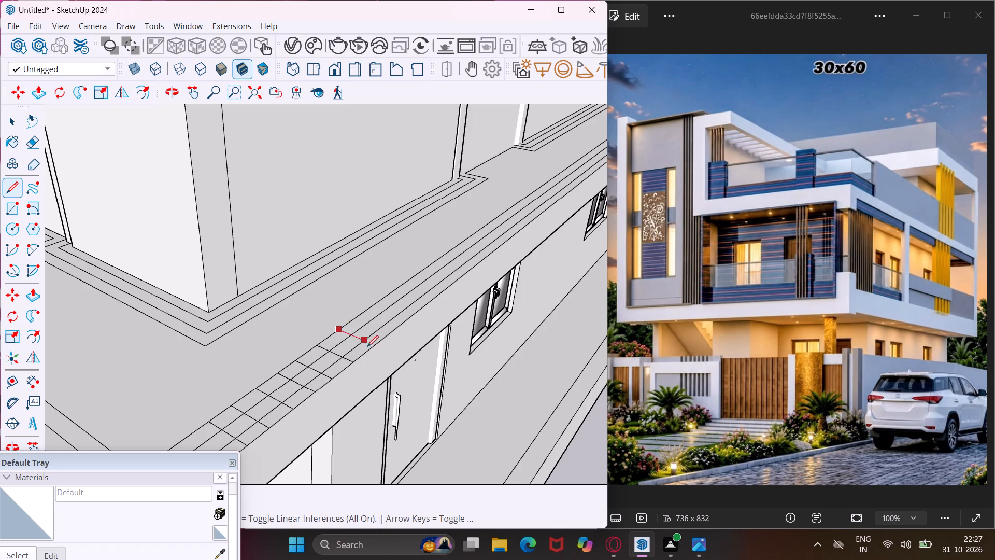
{"action": "left_click", "coordinate": [369, 347]}
{"action": "scroll", "coordinate": [253, 347], "scroll_direction": "down", "scroll_amount": 4}
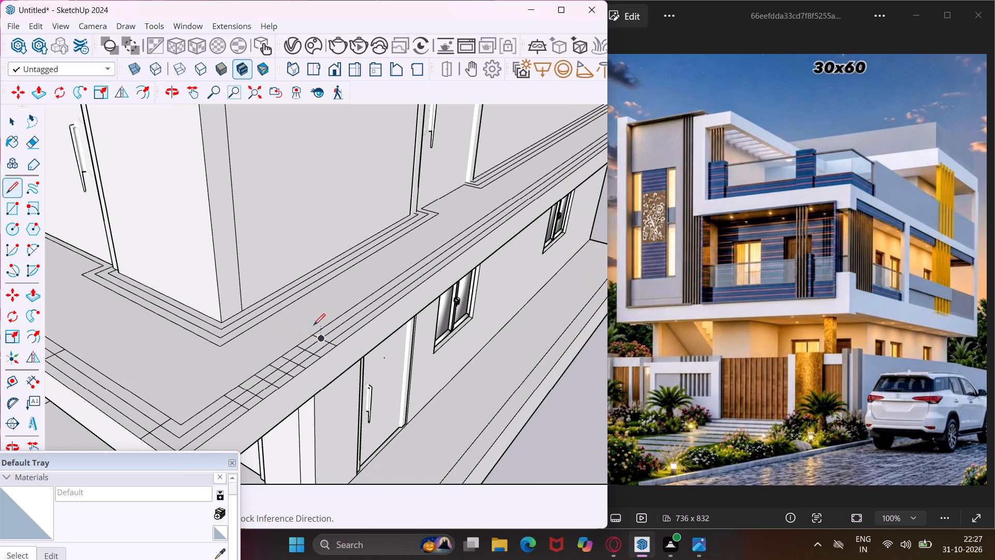
Extend the balcony's side border divisions with five more closely spaced cross lines, moving away from the outer corner.
{"action": "scroll", "coordinate": [322, 326], "scroll_direction": "up", "scroll_amount": 6}
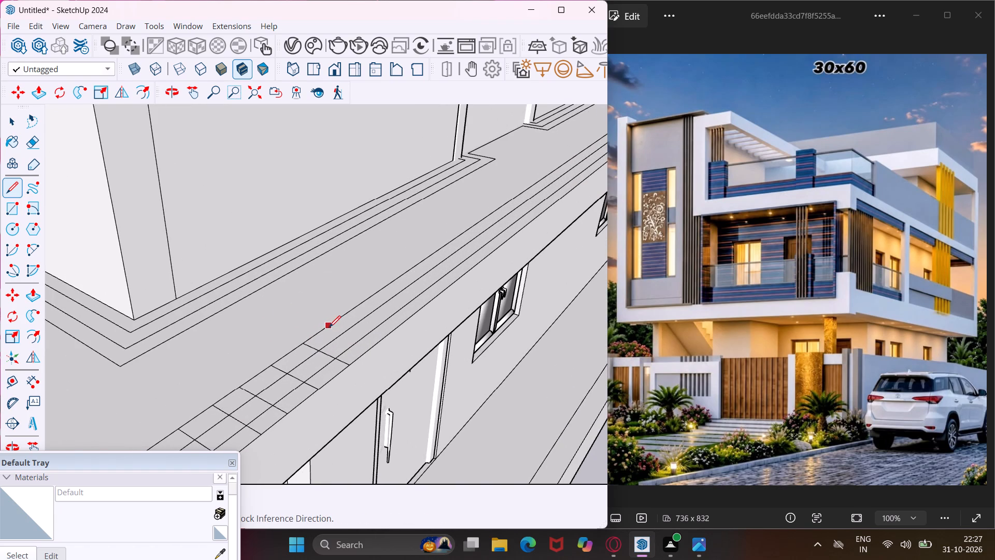
{"action": "left_click", "coordinate": [329, 327]}
{"action": "left_click", "coordinate": [373, 347]}
{"action": "left_click", "coordinate": [351, 310]}
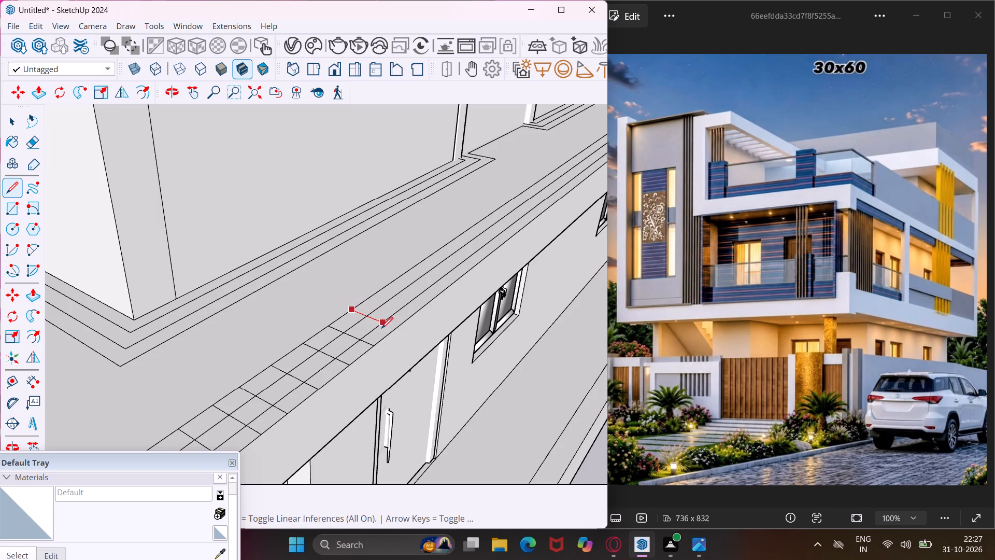
{"action": "left_click", "coordinate": [395, 329]}
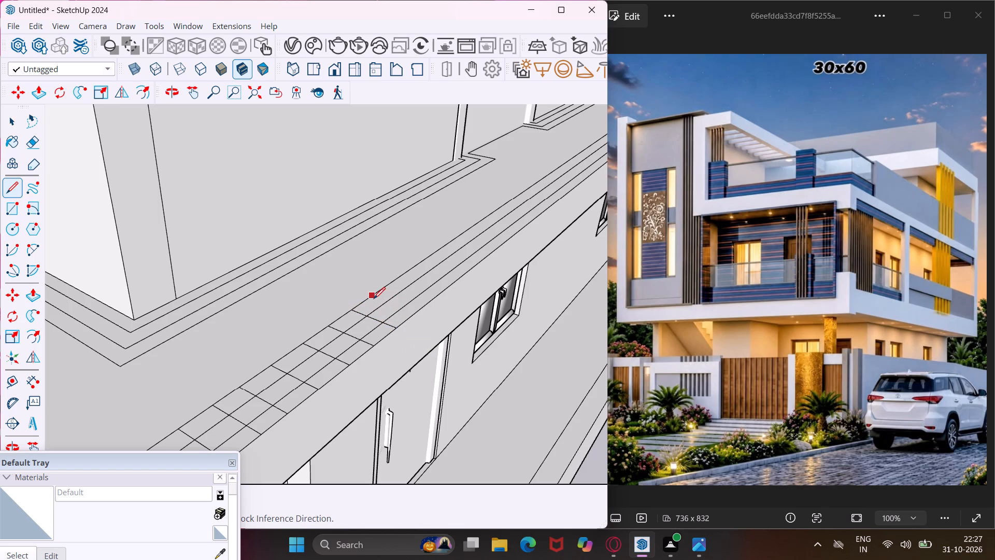
{"action": "left_click", "coordinate": [374, 299]}
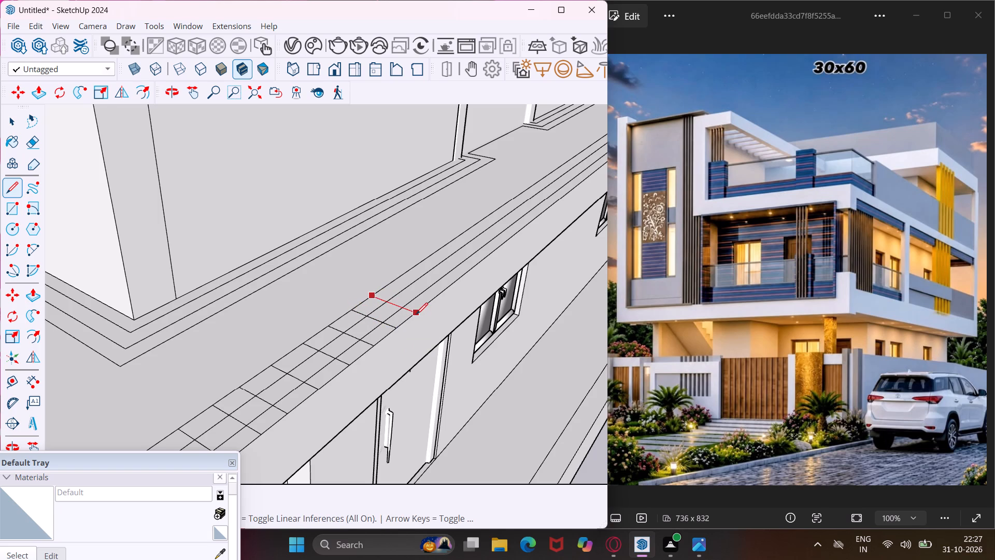
{"action": "left_click", "coordinate": [416, 314]}
{"action": "left_click", "coordinate": [397, 281]}
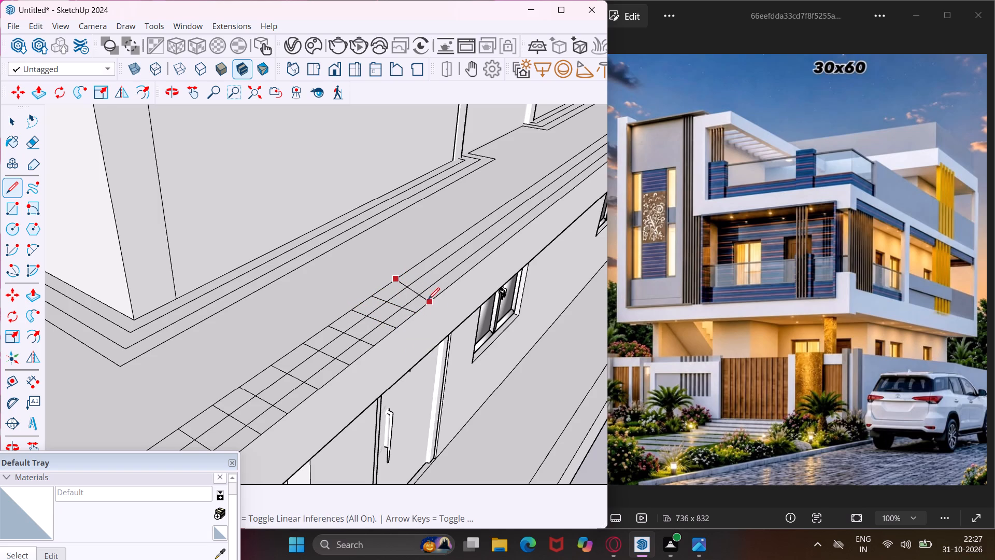
{"action": "left_click", "coordinate": [433, 297]}
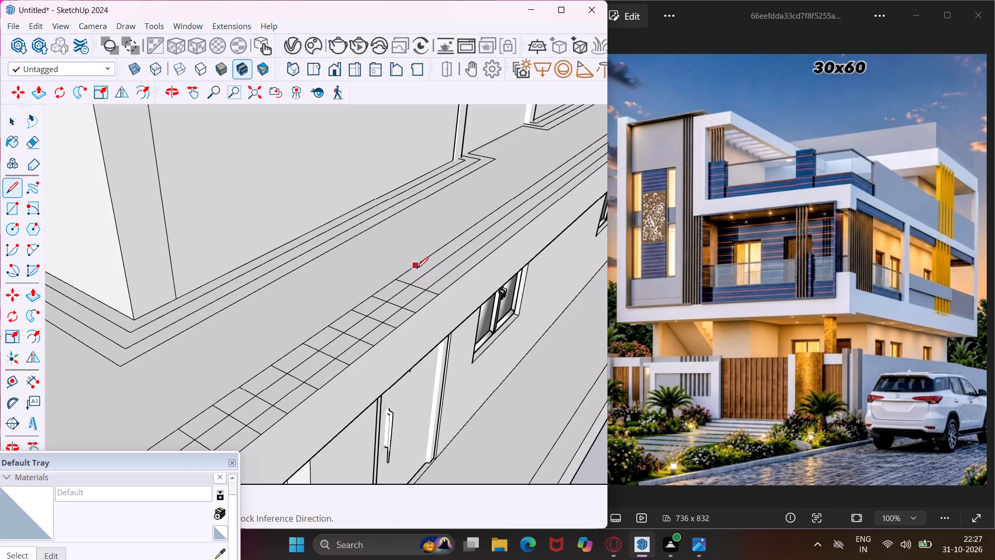
{"action": "left_click", "coordinate": [417, 266]}
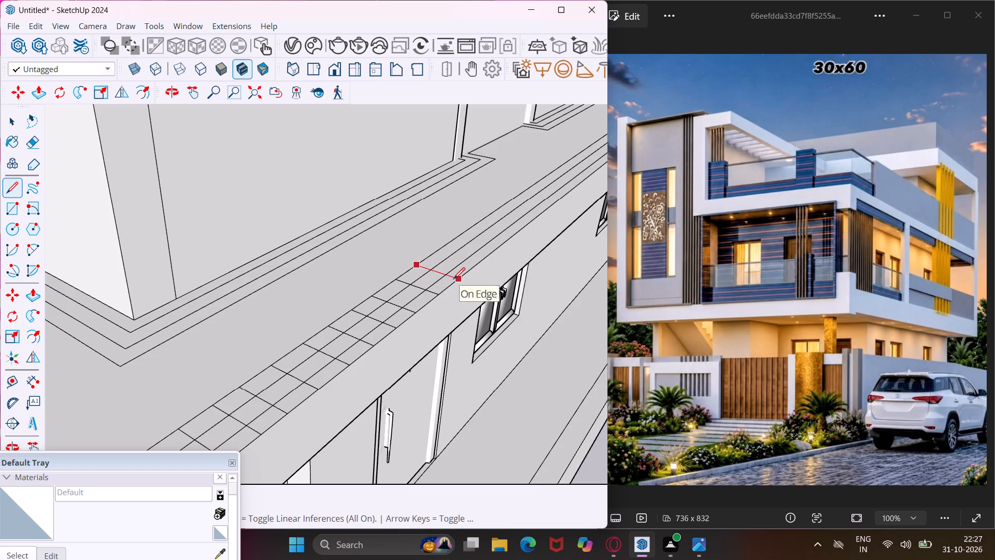
{"action": "left_click", "coordinate": [453, 279]}
{"action": "scroll", "coordinate": [431, 278], "scroll_direction": "down", "scroll_amount": 5}
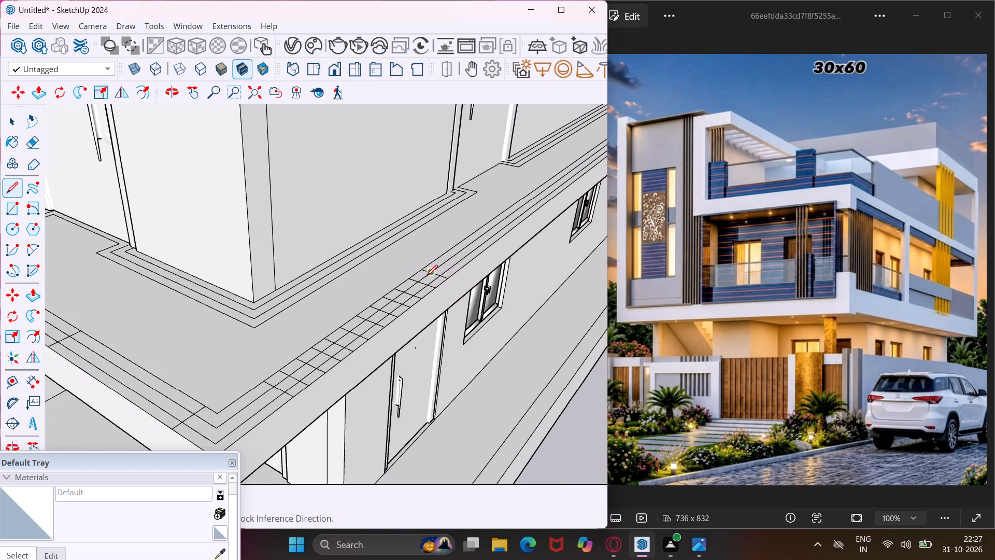
{"action": "key", "text": "Escape"}
{"action": "key", "text": "space"}
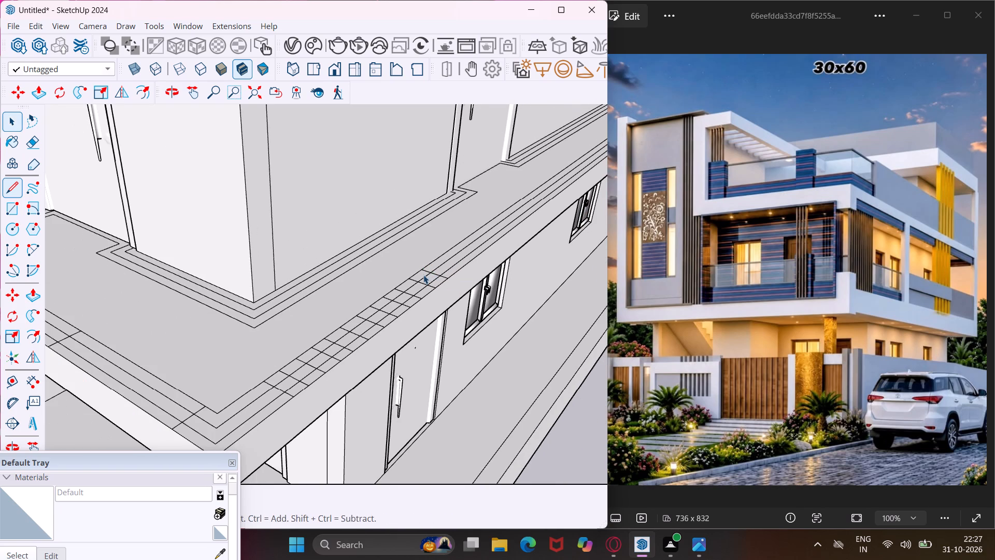
Draw two adjacent cross lines with the Line tool over the side border strip above the first ground-floor side window.
{"action": "middle_click_drag", "start_coordinate": [395, 285], "coordinate": [283, 329]}
{"action": "scroll", "coordinate": [282, 330], "scroll_direction": "down", "scroll_amount": 4}
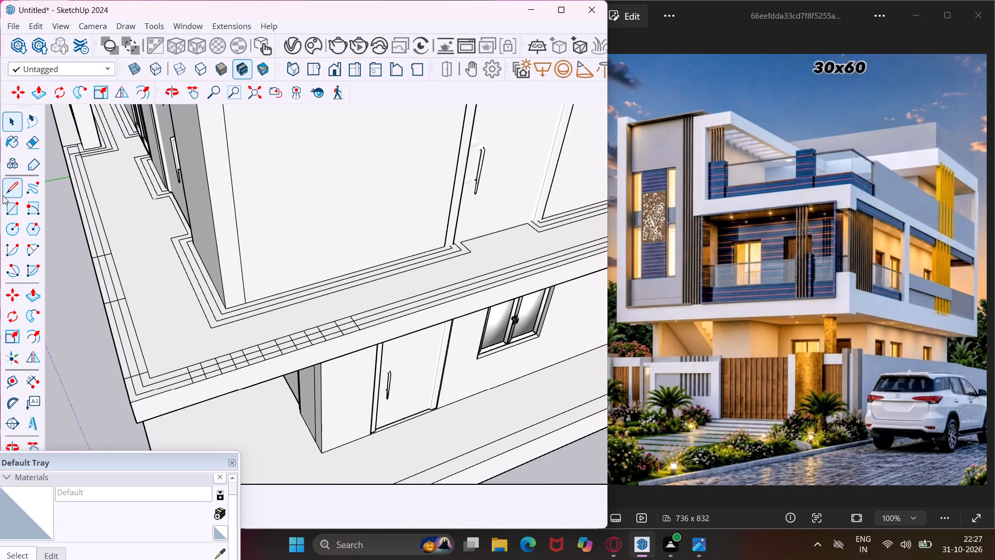
{"action": "left_click", "coordinate": [4, 194]}
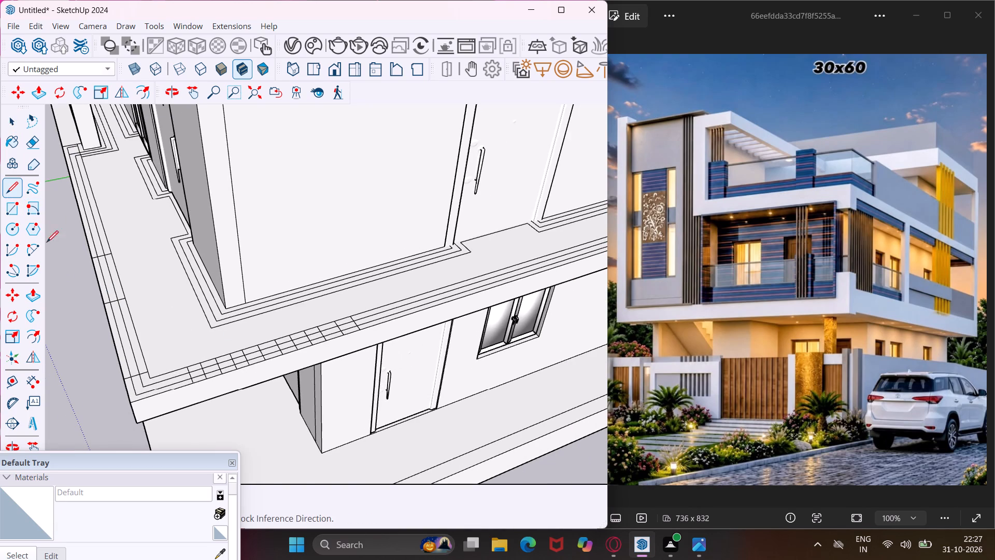
{"action": "scroll", "coordinate": [64, 260], "scroll_direction": "down", "scroll_amount": 2}
{"action": "scroll", "coordinate": [415, 272], "scroll_direction": "up", "scroll_amount": 2}
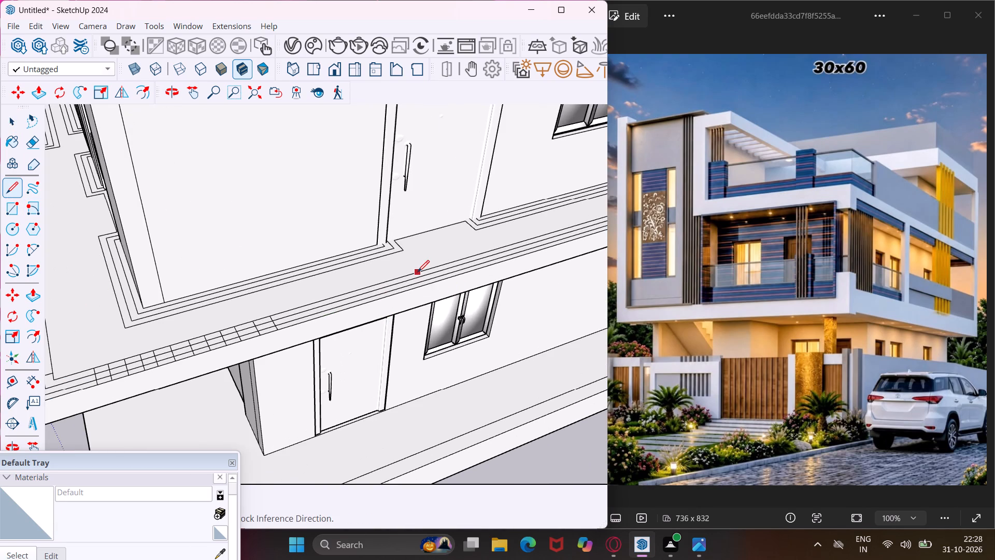
{"action": "left_click", "coordinate": [418, 272]}
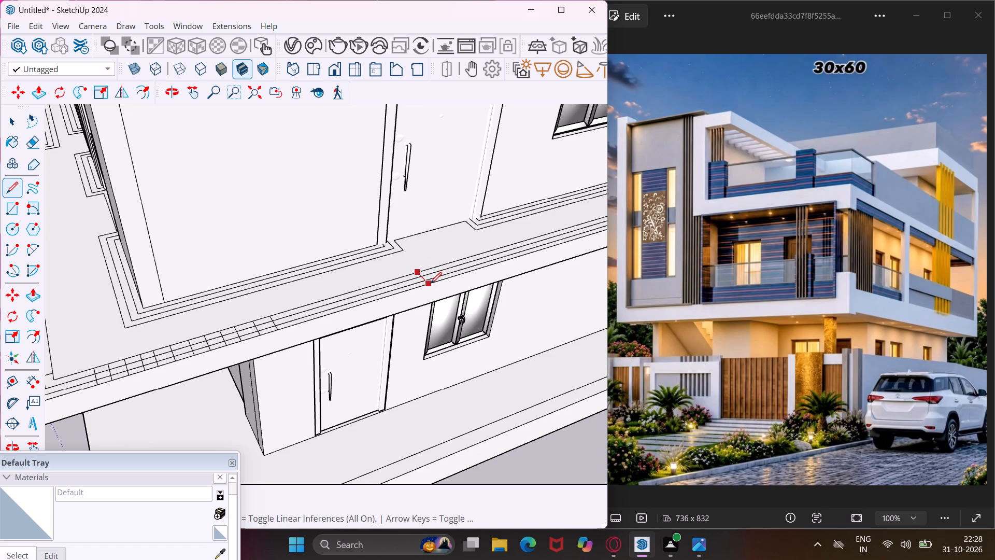
{"action": "left_click", "coordinate": [430, 284]}
{"action": "scroll", "coordinate": [442, 268], "scroll_direction": "up", "scroll_amount": 3}
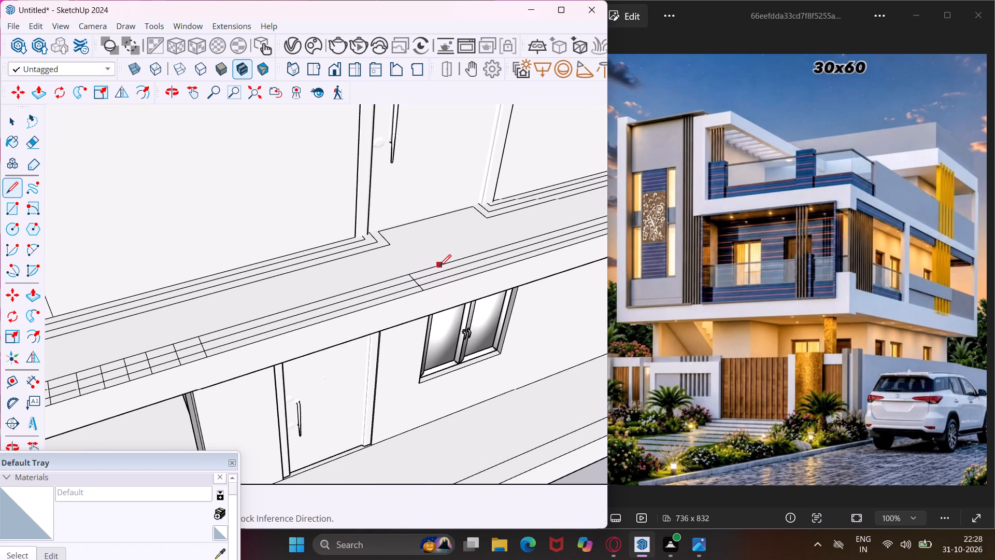
{"action": "left_click", "coordinate": [436, 266]}
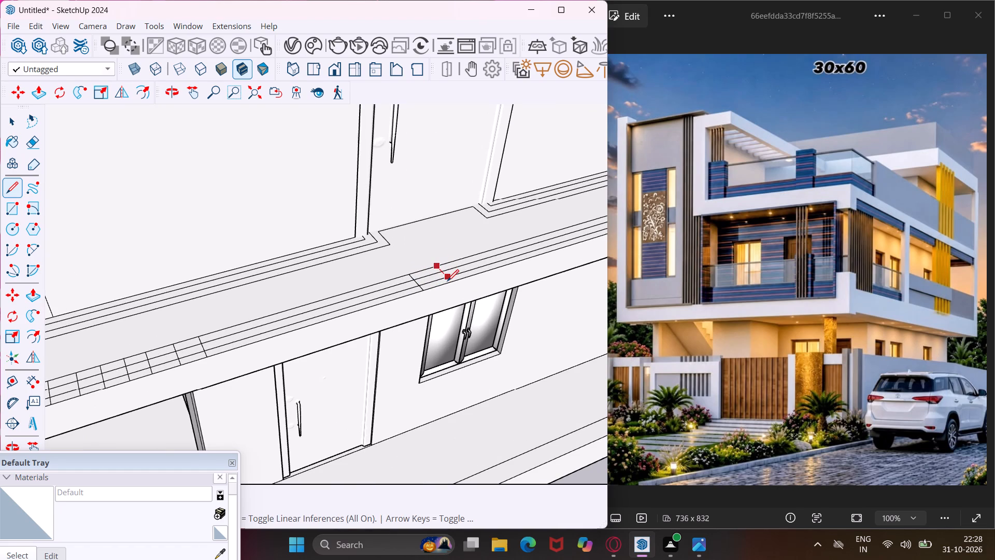
{"action": "left_click", "coordinate": [450, 282]}
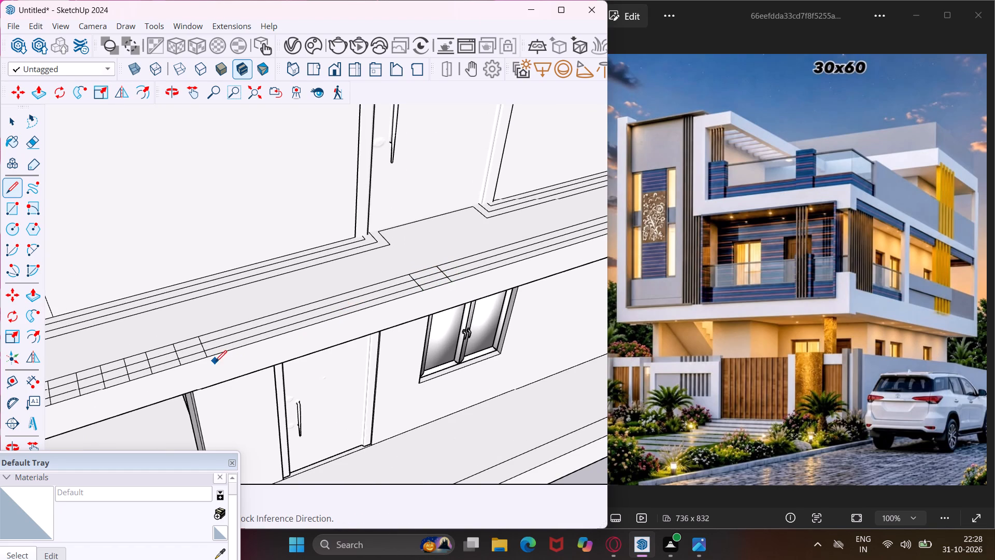
Draw three cross lines over the side border strip farther along, between the two ground-floor side windows below.
{"action": "scroll", "coordinate": [215, 362], "scroll_direction": "down", "scroll_amount": 5}
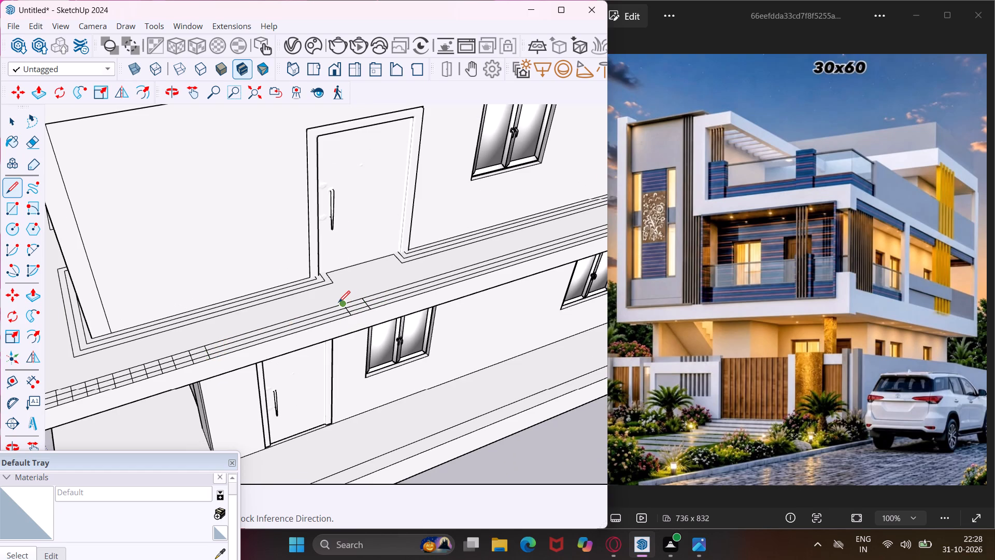
{"action": "scroll", "coordinate": [337, 302], "scroll_direction": "down", "scroll_amount": 2}
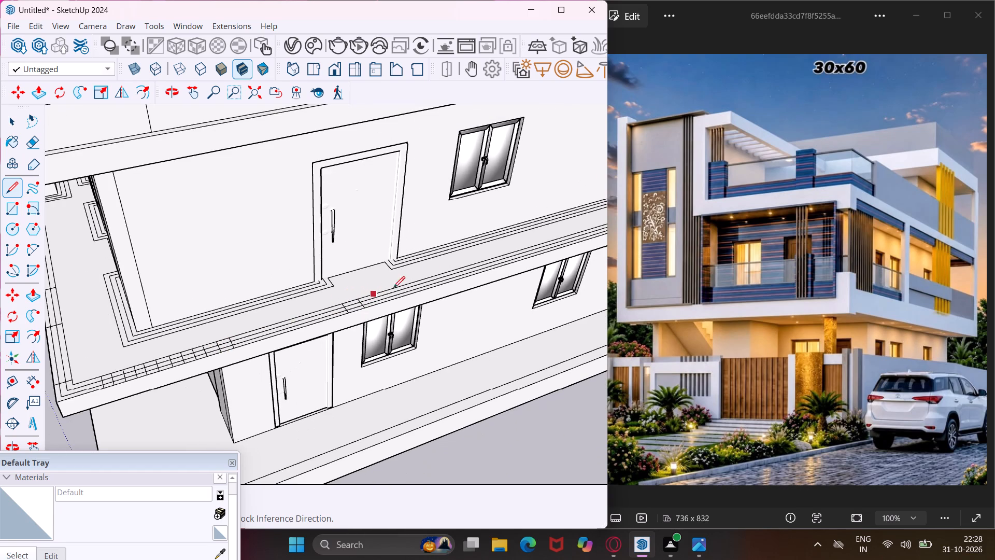
{"action": "scroll", "coordinate": [515, 257], "scroll_direction": "down", "scroll_amount": 1}
{"action": "middle_click_drag", "start_coordinate": [486, 257], "coordinate": [389, 263]}
{"action": "scroll", "coordinate": [325, 270], "scroll_direction": "down", "scroll_amount": 2}
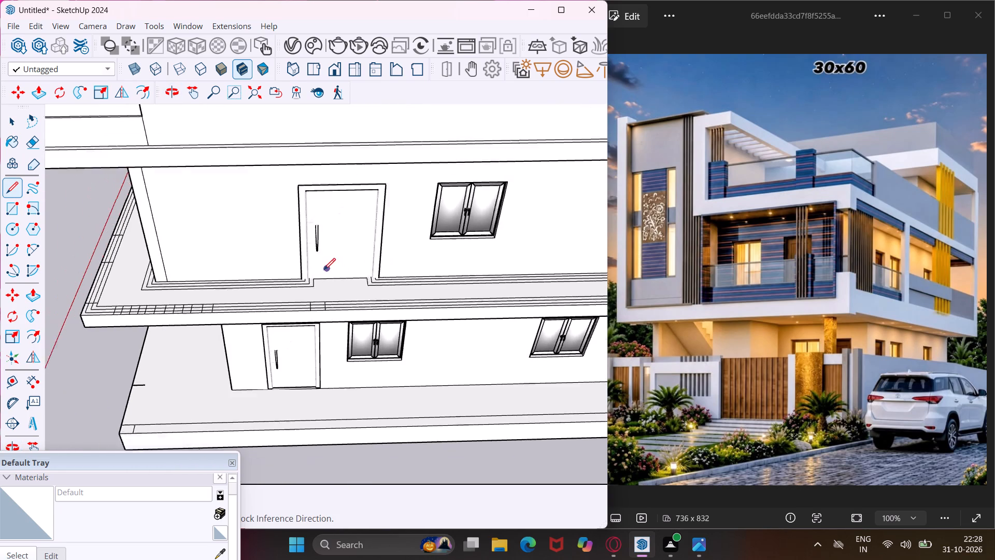
{"action": "scroll", "coordinate": [324, 270], "scroll_direction": "down", "scroll_amount": 2}
{"action": "scroll", "coordinate": [504, 286], "scroll_direction": "up", "scroll_amount": 6}
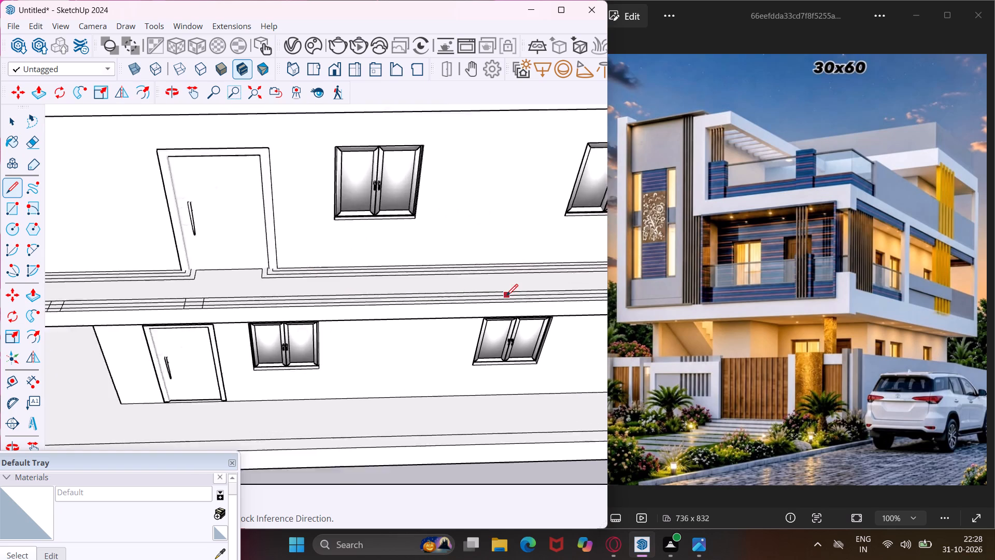
{"action": "scroll", "coordinate": [506, 296], "scroll_direction": "up", "scroll_amount": 4}
{"action": "scroll", "coordinate": [394, 308], "scroll_direction": "down", "scroll_amount": 13}
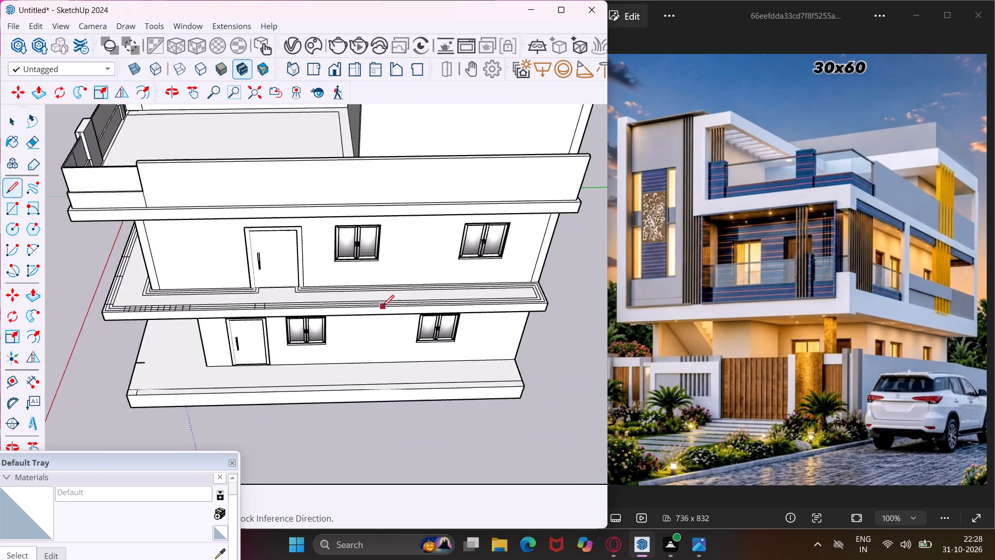
{"action": "scroll", "coordinate": [382, 306], "scroll_direction": "down", "scroll_amount": 3}
{"action": "scroll", "coordinate": [389, 290], "scroll_direction": "up", "scroll_amount": 5}
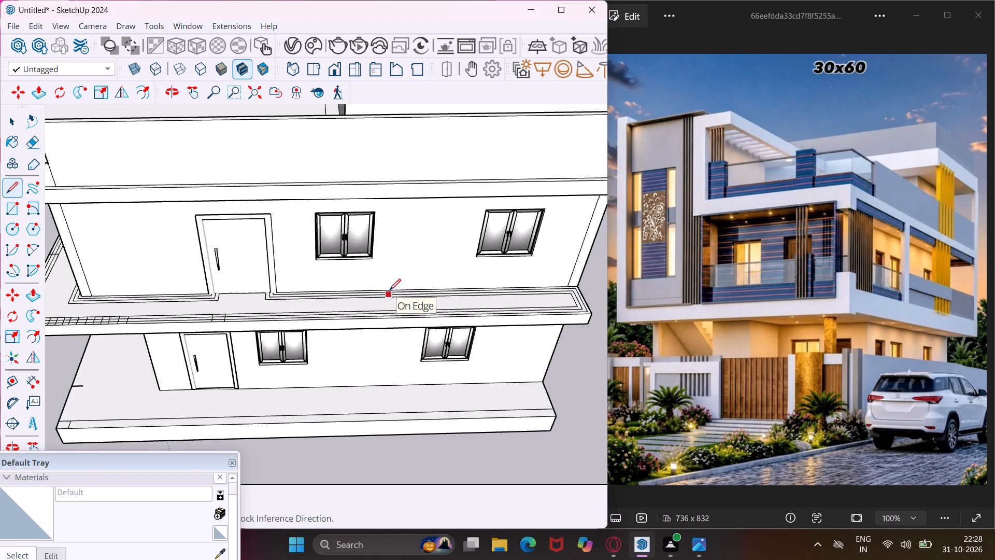
{"action": "scroll", "coordinate": [389, 290], "scroll_direction": "up", "scroll_amount": 7}
{"action": "left_click", "coordinate": [383, 330]}
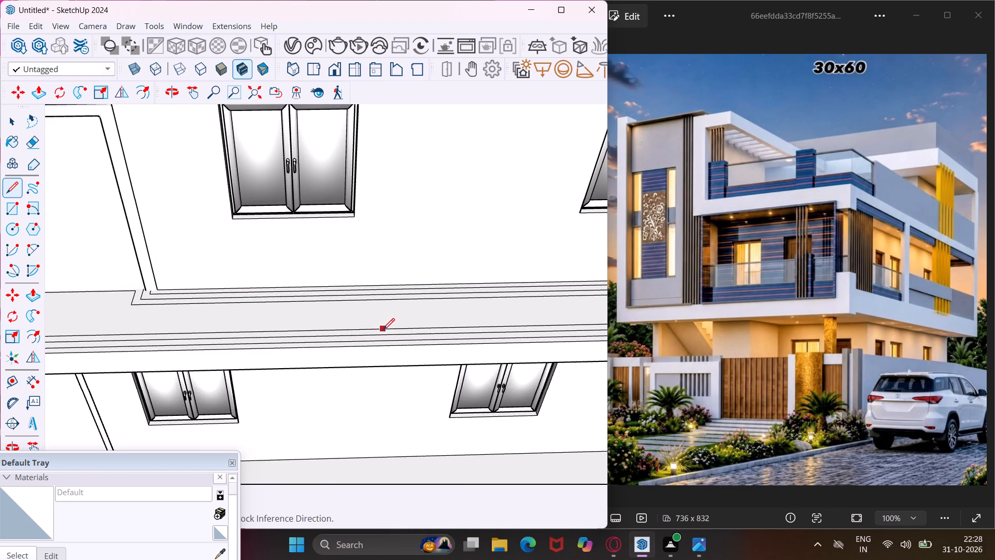
{"action": "left_click", "coordinate": [386, 343]}
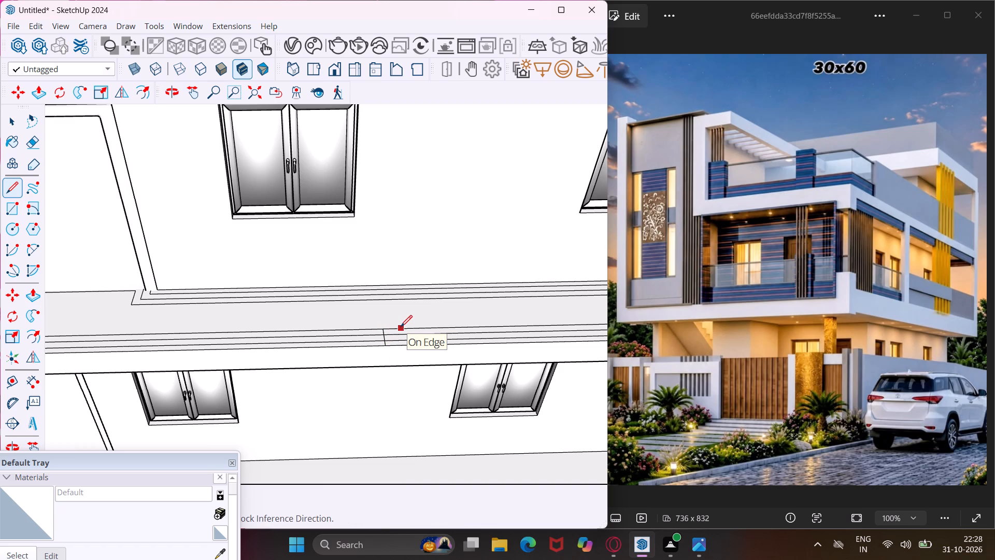
{"action": "left_click", "coordinate": [401, 327]}
{"action": "key", "text": "Escape"}
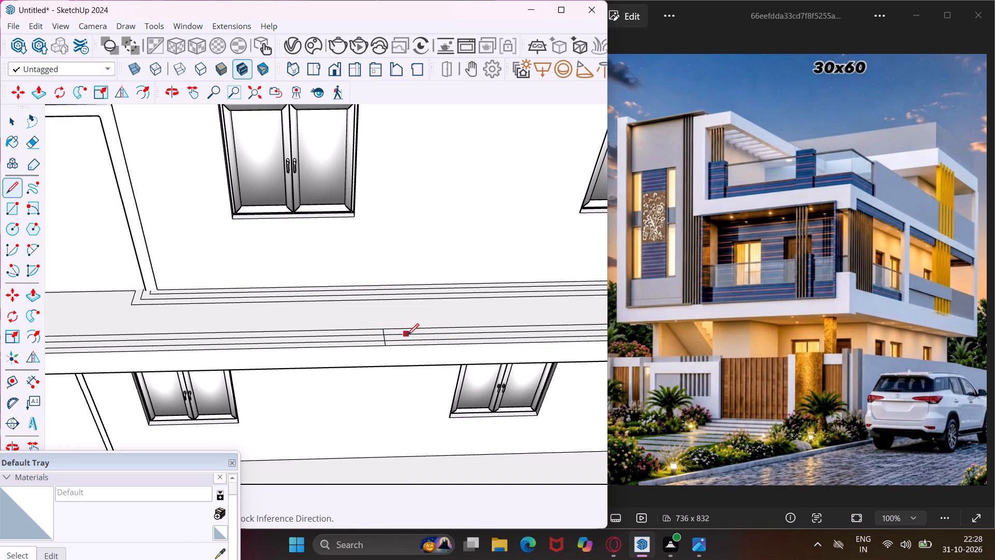
{"action": "left_click", "coordinate": [410, 329]}
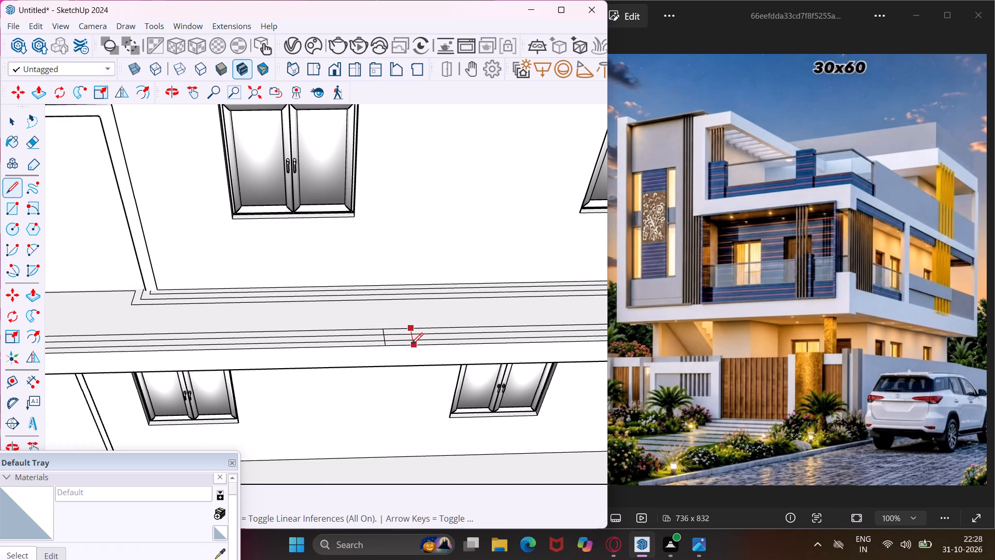
{"action": "left_click", "coordinate": [411, 344]}
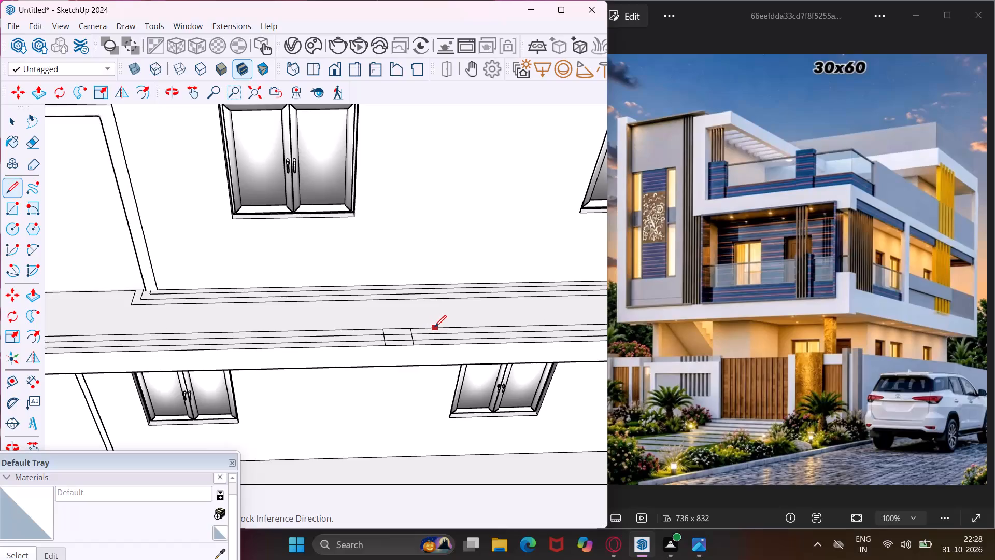
{"action": "left_click", "coordinate": [435, 327]}
{"action": "key", "text": "Escape"}
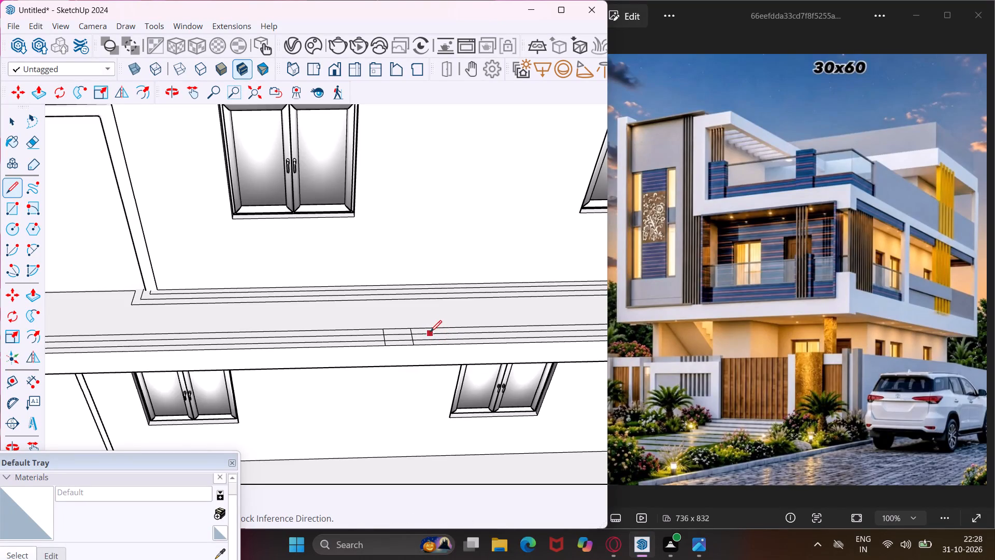
{"action": "left_click", "coordinate": [428, 330]}
{"action": "left_click", "coordinate": [430, 349]}
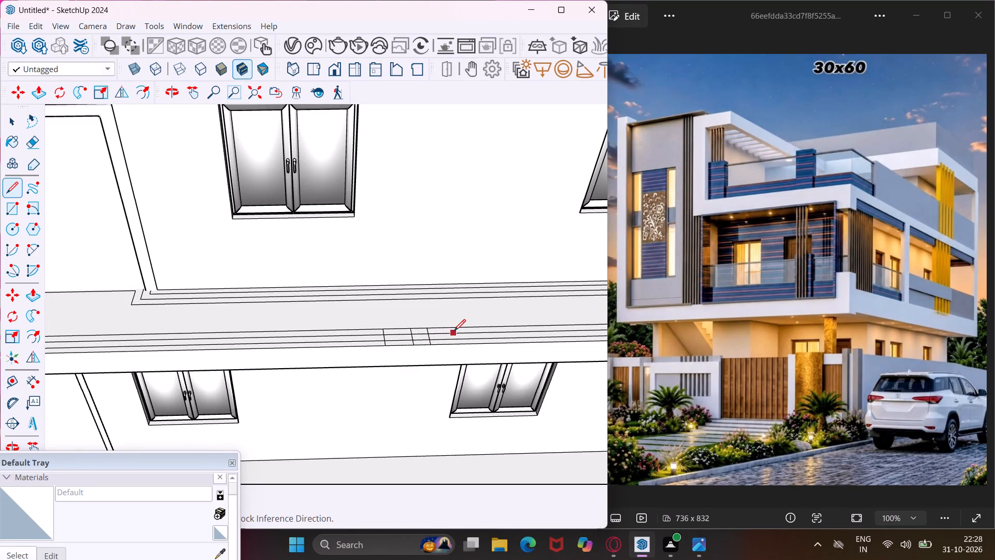
Add three more cross lines to that group on the side border strip, continuing above the farther ground-floor side window.
{"action": "left_click", "coordinate": [454, 327]}
{"action": "left_click", "coordinate": [454, 346]}
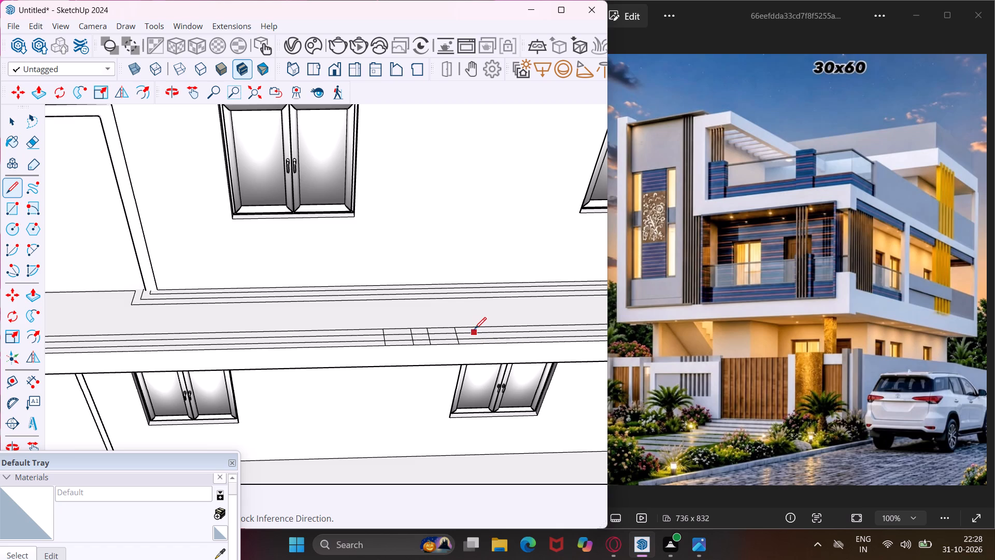
{"action": "left_click", "coordinate": [475, 329]}
{"action": "left_click", "coordinate": [477, 345]}
{"action": "left_click", "coordinate": [503, 324]}
{"action": "key", "text": "Escape"}
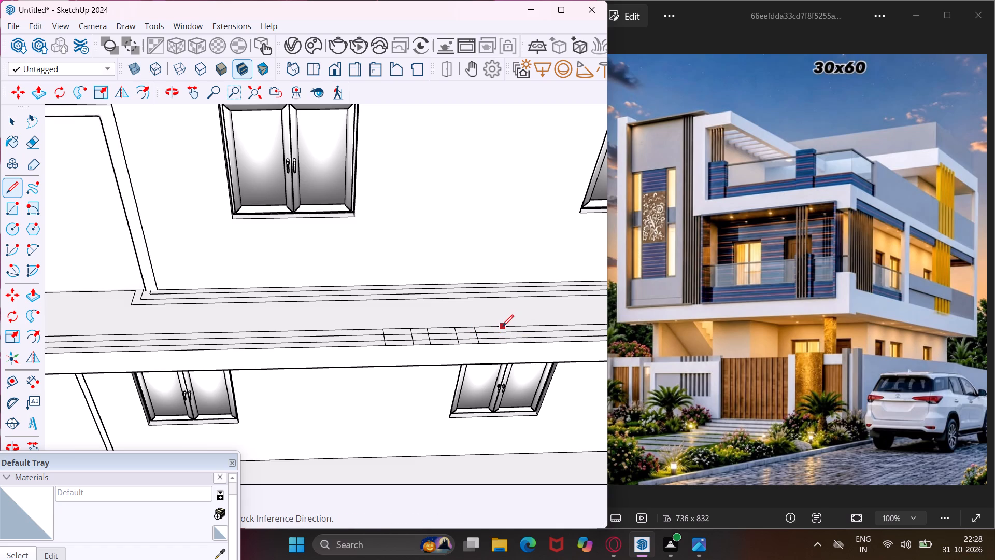
{"action": "left_click", "coordinate": [502, 326]}
{"action": "left_click", "coordinate": [507, 342]}
{"action": "scroll", "coordinate": [382, 339], "scroll_direction": "down", "scroll_amount": 2}
{"action": "scroll", "coordinate": [501, 330], "scroll_direction": "up", "scroll_amount": 6}
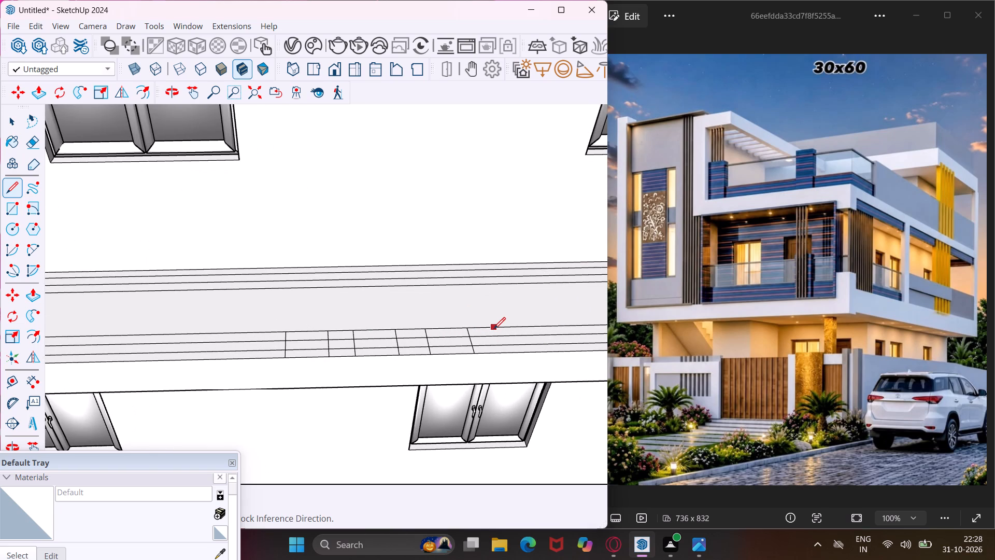
Draw four more cross lines over the side border strip, continuing the group past the farther ground-floor side window toward the balcony's far end.
{"action": "left_click", "coordinate": [492, 329]}
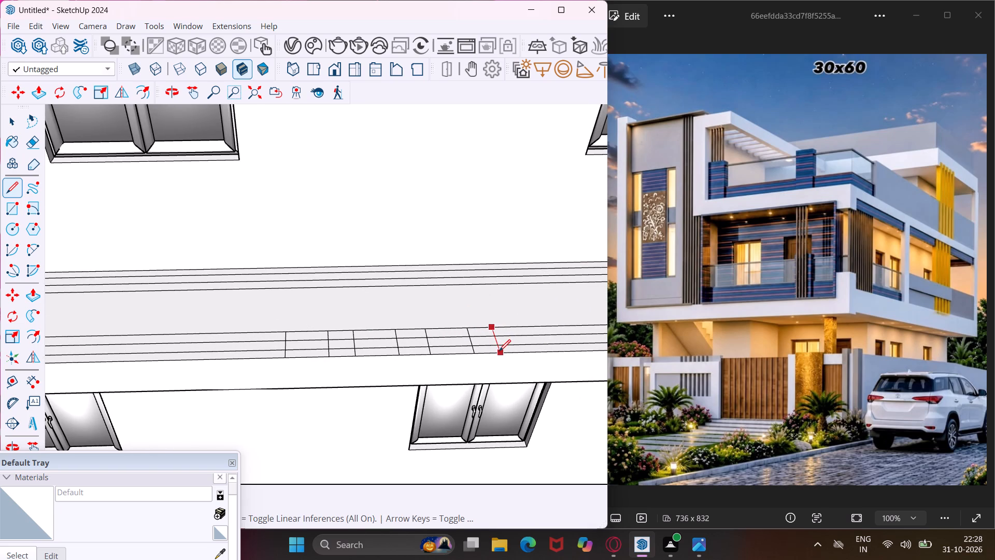
{"action": "left_click", "coordinate": [499, 351]}
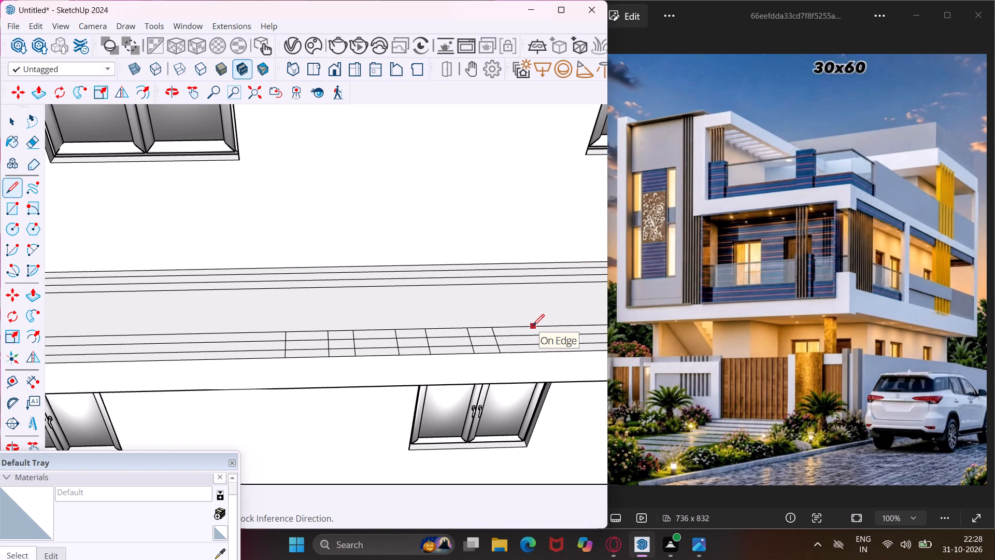
{"action": "left_click", "coordinate": [533, 326]}
{"action": "left_click", "coordinate": [544, 354]}
{"action": "scroll", "coordinate": [330, 347], "scroll_direction": "down", "scroll_amount": 4}
{"action": "scroll", "coordinate": [539, 327], "scroll_direction": "up", "scroll_amount": 2}
{"action": "scroll", "coordinate": [480, 335], "scroll_direction": "up", "scroll_amount": 2}
{"action": "left_click", "coordinate": [480, 335]}
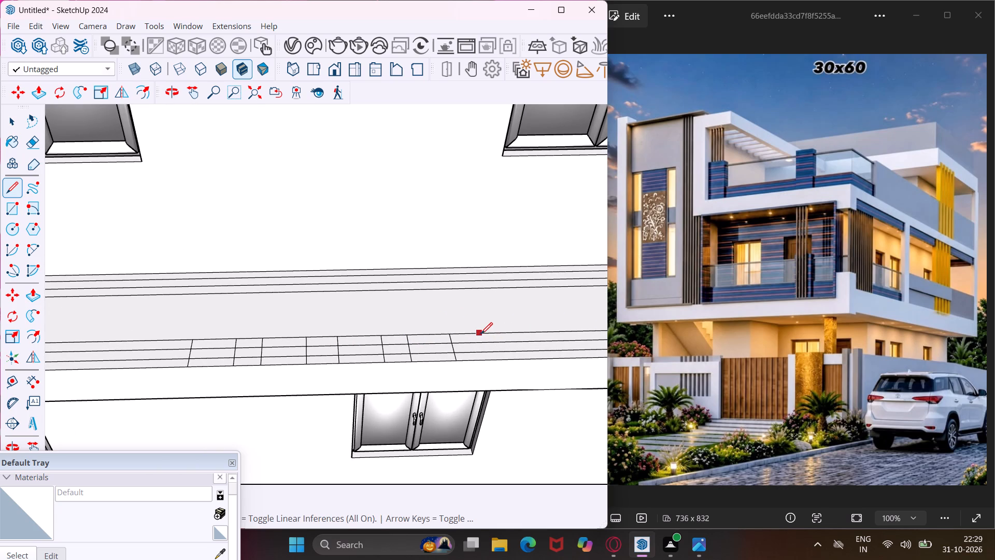
{"action": "left_click", "coordinate": [489, 358]}
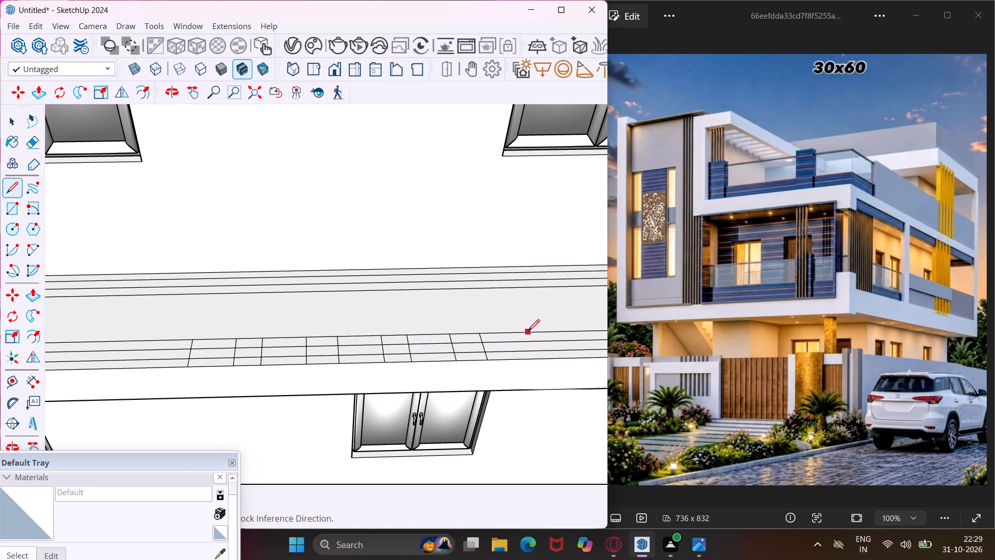
{"action": "left_click", "coordinate": [529, 331]}
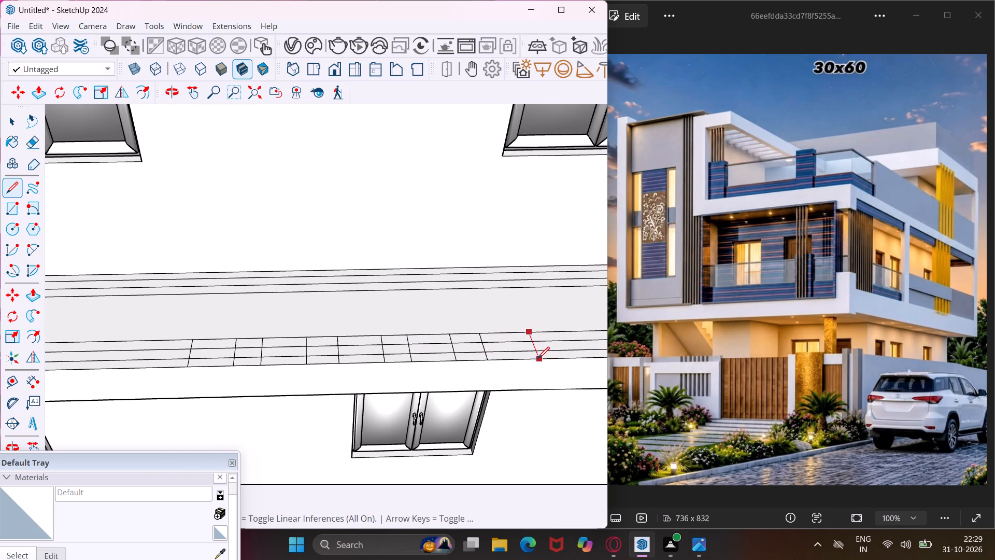
{"action": "left_click", "coordinate": [538, 358]}
{"action": "key", "text": "Escape"}
{"action": "key", "text": "space"}
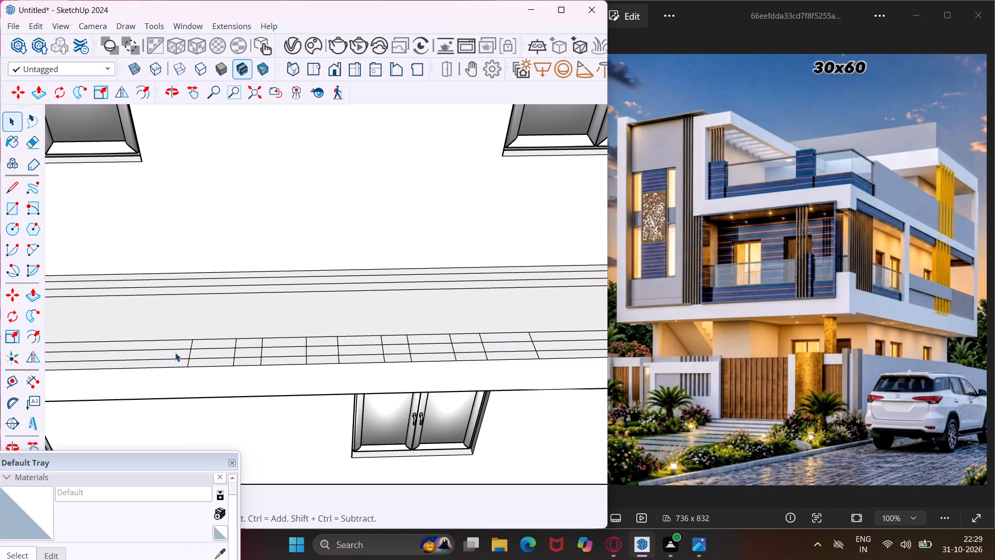
Erase the two inner lengthwise lines of the side border strip between the adjacent cross-line pair and on to the farther cross-line group.
{"action": "scroll", "coordinate": [204, 340], "scroll_direction": "down", "scroll_amount": 10}
{"action": "middle_click_drag", "start_coordinate": [203, 345], "coordinate": [216, 345]}
{"action": "scroll", "coordinate": [204, 345], "scroll_direction": "down", "scroll_amount": 1}
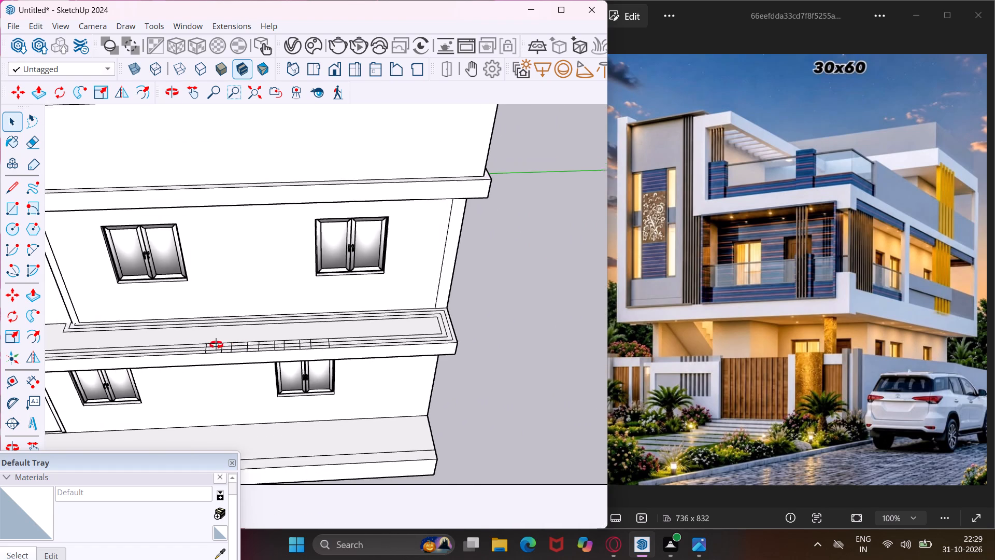
{"action": "middle_click_drag", "start_coordinate": [216, 345], "coordinate": [380, 286]}
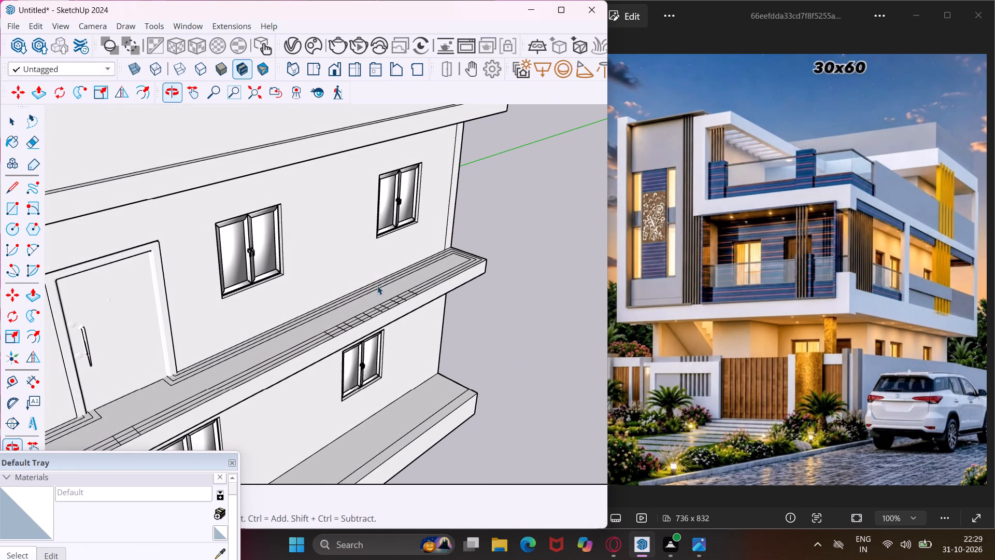
{"action": "scroll", "coordinate": [371, 286], "scroll_direction": "down", "scroll_amount": 3}
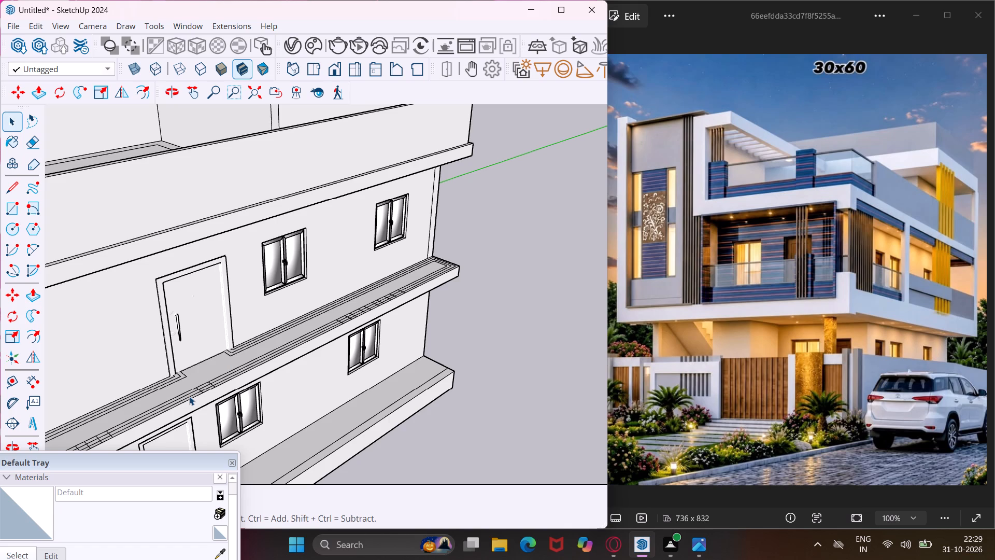
{"action": "key", "text": "e"}
{"action": "scroll", "coordinate": [222, 379], "scroll_direction": "up", "scroll_amount": 11}
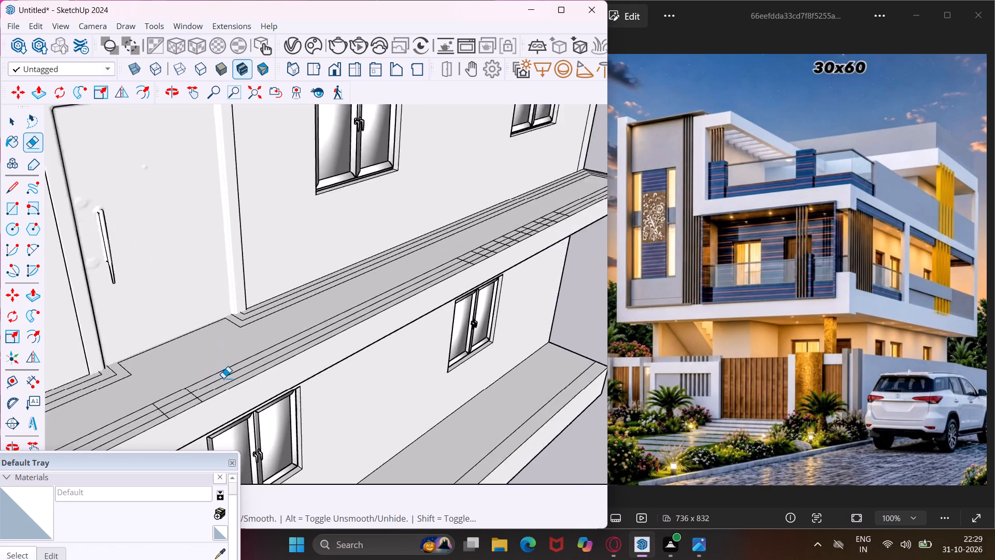
{"action": "scroll", "coordinate": [223, 378], "scroll_direction": "up", "scroll_amount": 1}
{"action": "left_click", "coordinate": [160, 407]}
{"action": "left_click", "coordinate": [168, 414]}
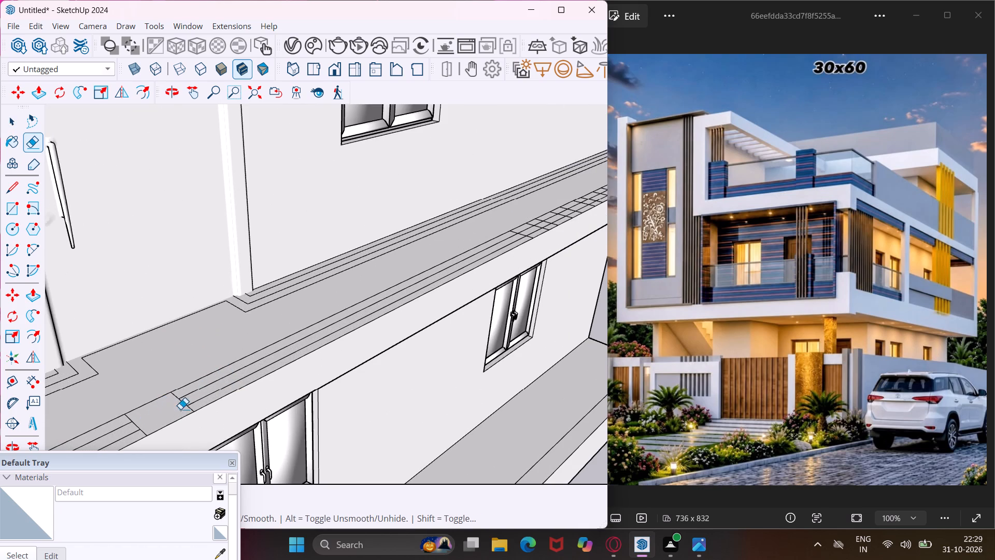
{"action": "left_click", "coordinate": [200, 388]}
{"action": "left_click", "coordinate": [206, 396]}
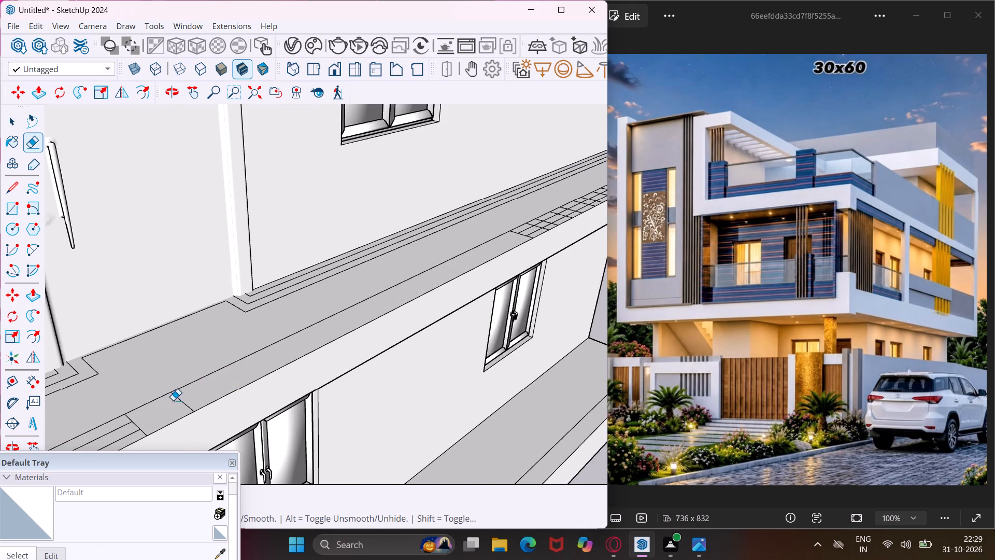
{"action": "scroll", "coordinate": [151, 400], "scroll_direction": "down", "scroll_amount": 7}
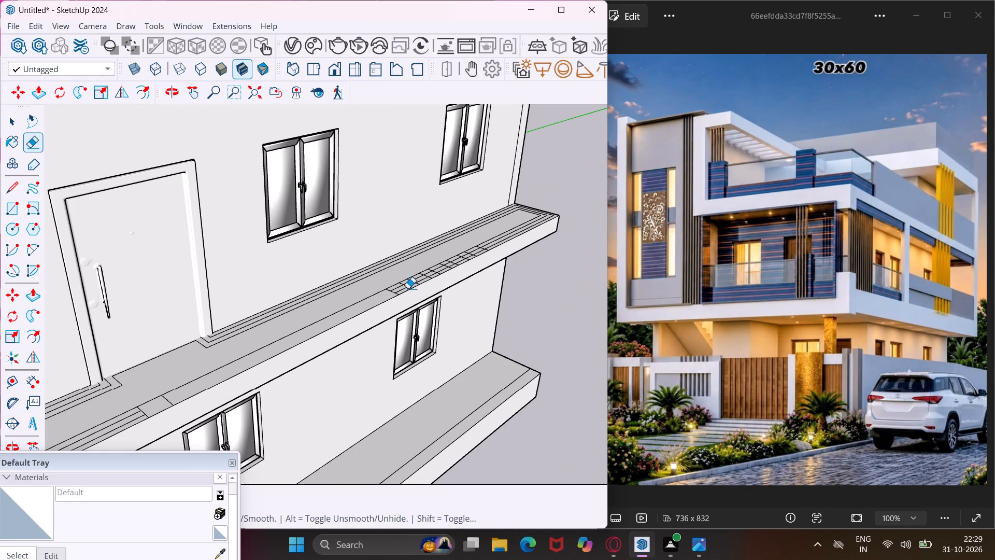
{"action": "key", "text": "Escape"}
{"action": "key", "text": "space"}
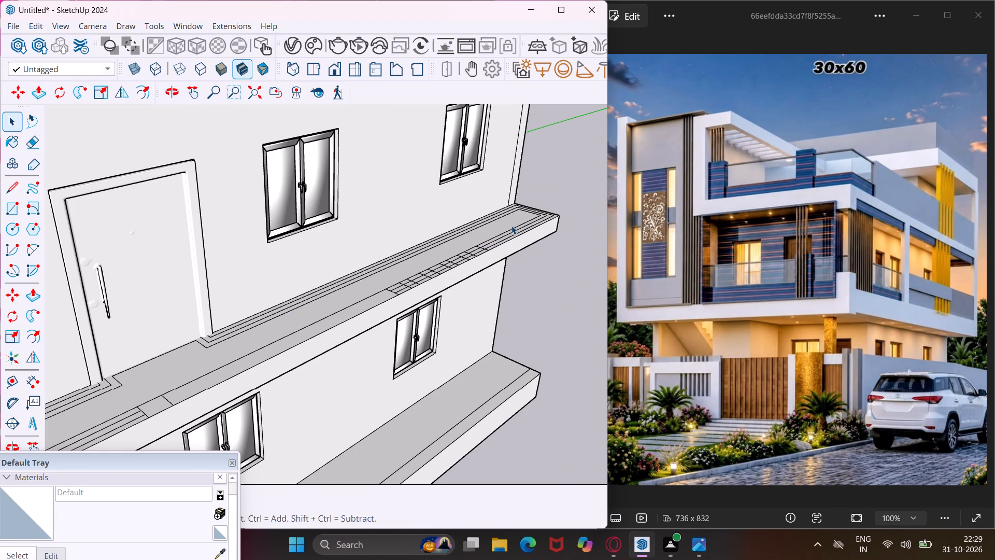
Draw two cross lines at the balcony's far outer corner, one across the end border and one across the side border strip.
{"action": "left_click", "coordinate": [9, 190]}
{"action": "scroll", "coordinate": [542, 200], "scroll_direction": "up", "scroll_amount": 5}
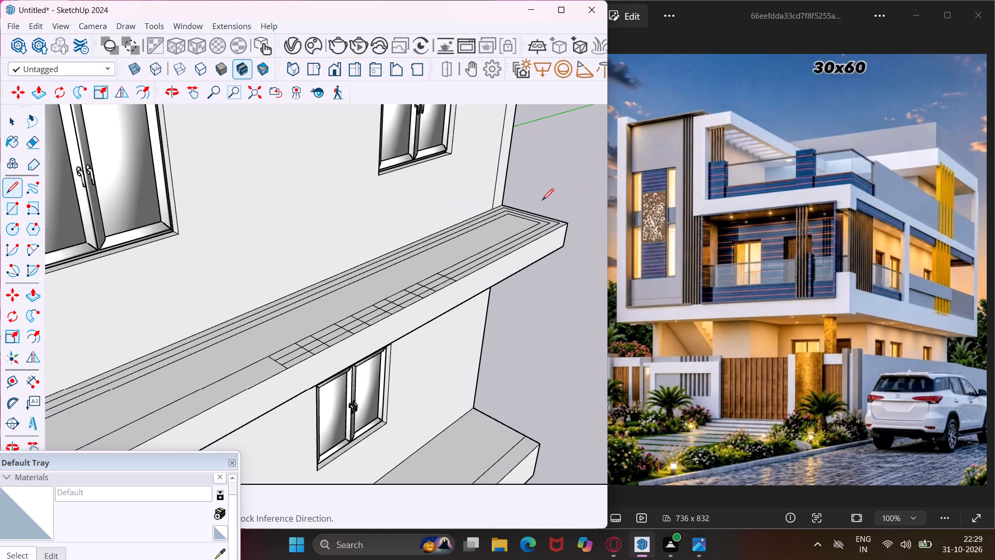
{"action": "scroll", "coordinate": [542, 200], "scroll_direction": "up", "scroll_amount": 9}
{"action": "left_click", "coordinate": [528, 259]}
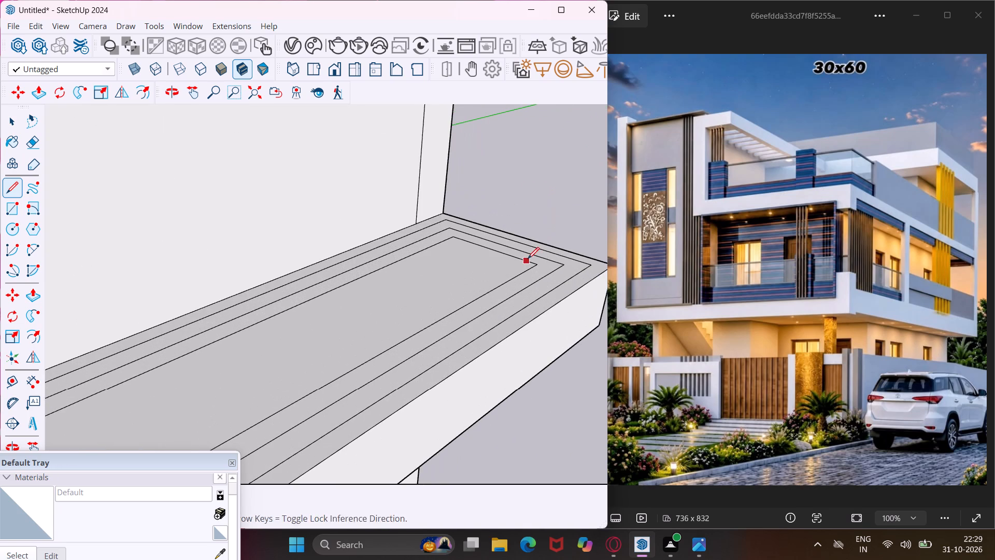
{"action": "left_click", "coordinate": [549, 244]}
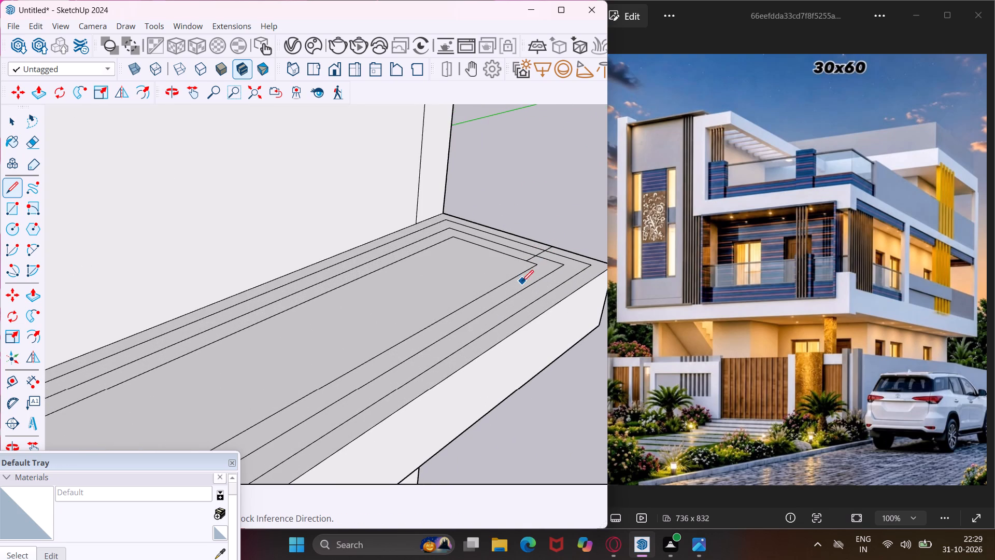
{"action": "left_click", "coordinate": [518, 278]}
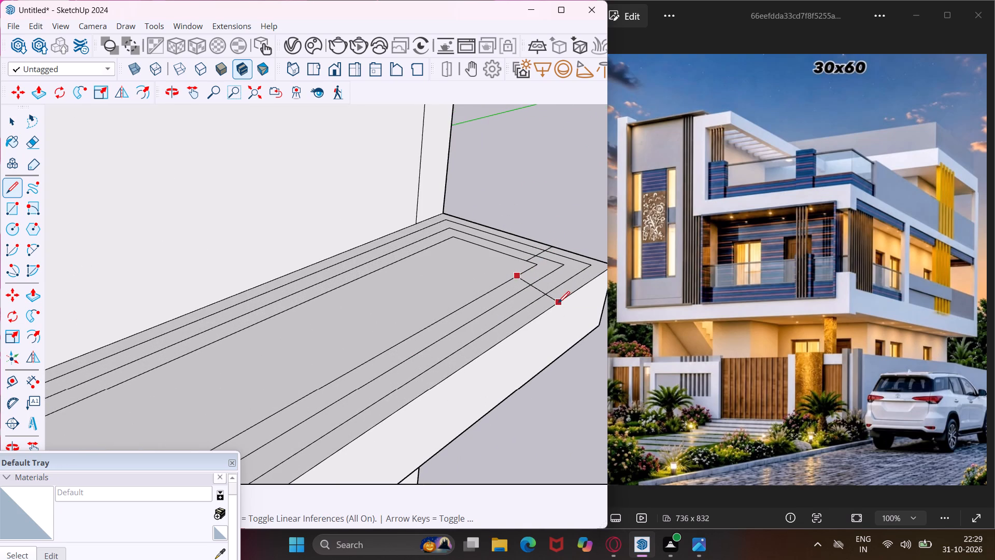
{"action": "left_click", "coordinate": [565, 294]}
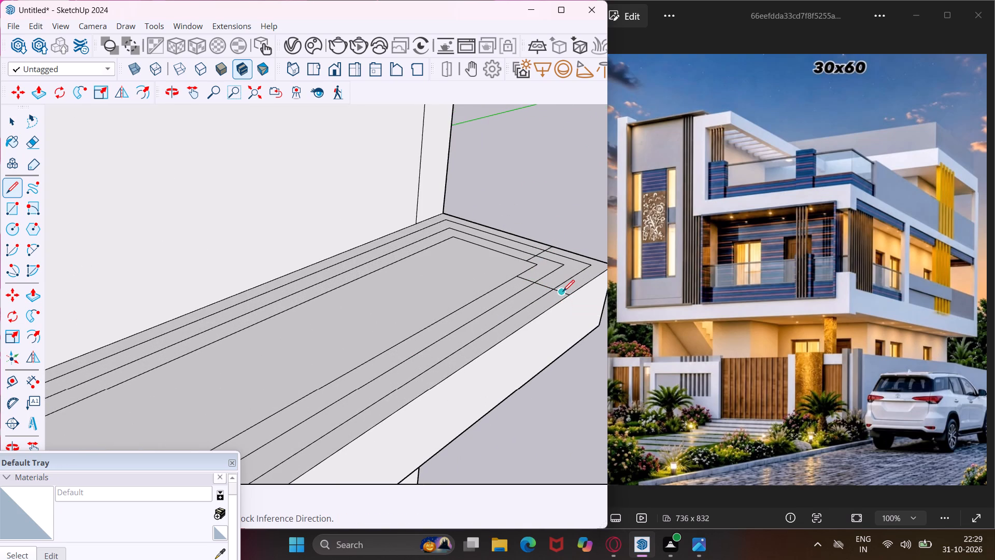
{"action": "key", "text": "Escape"}
{"action": "key", "text": "space"}
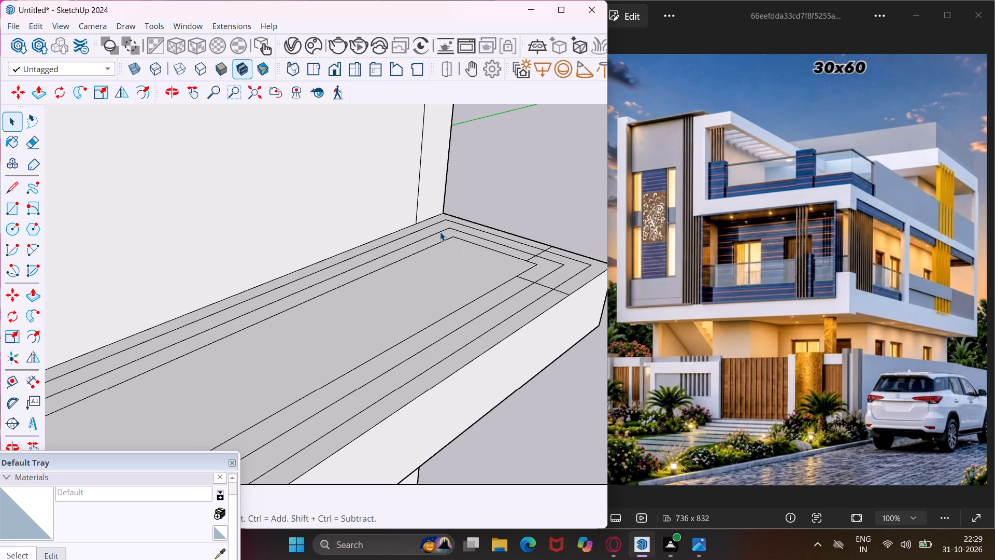
Erase the balcony border lines along the house wall and across the far end, up to the end border's cross line.
{"action": "key", "text": "e"}
{"action": "left_click", "coordinate": [430, 227]}
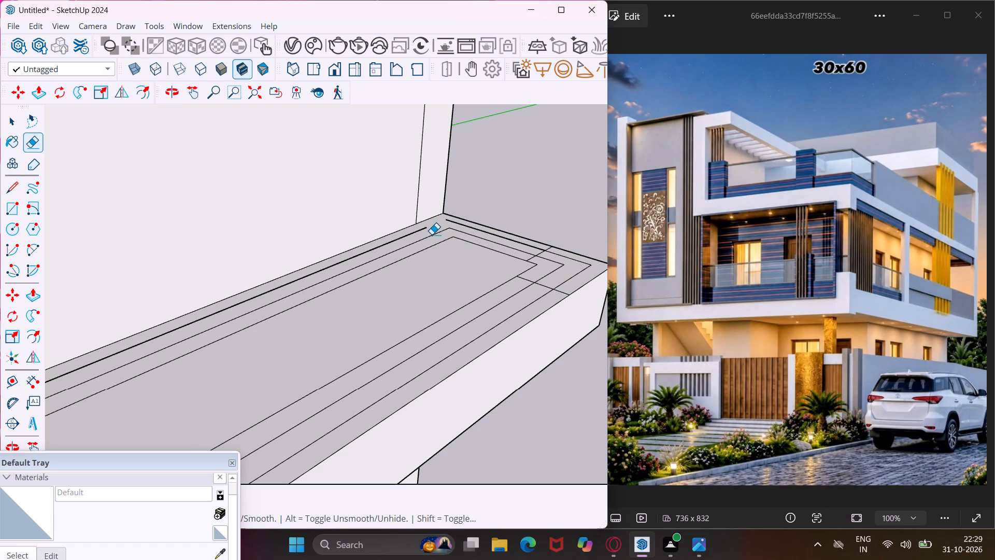
{"action": "left_click", "coordinate": [432, 234]}
{"action": "left_click", "coordinate": [418, 232]}
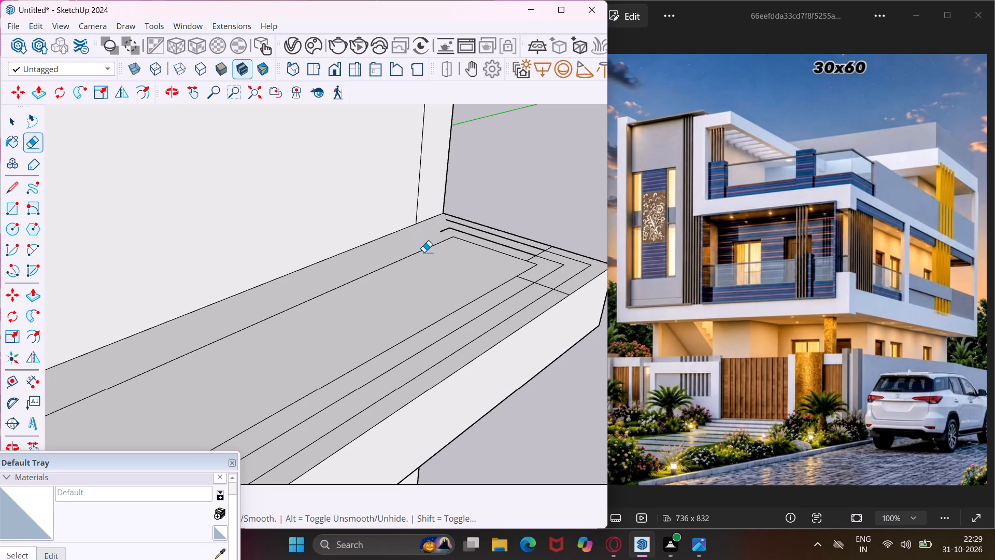
{"action": "left_click", "coordinate": [424, 252]}
{"action": "left_click", "coordinate": [476, 245]}
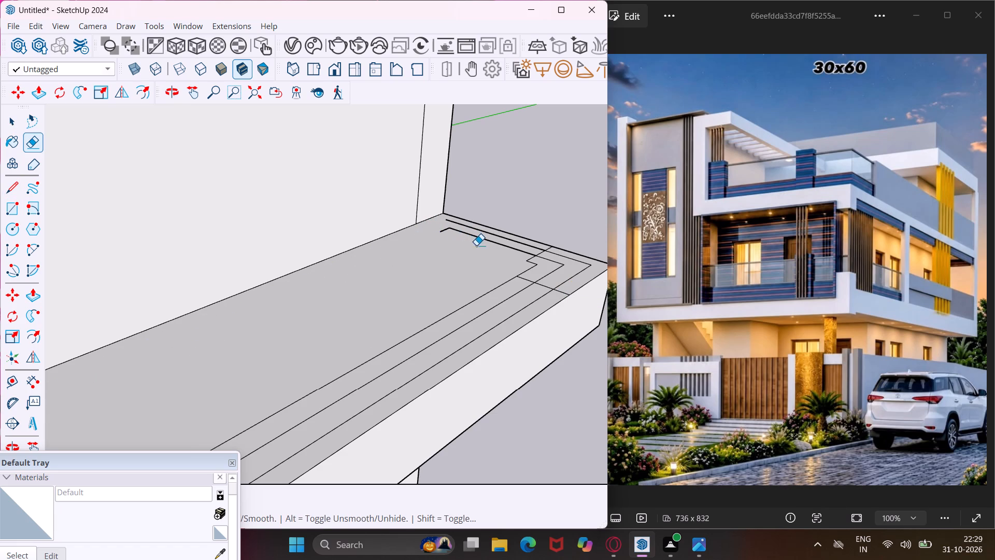
{"action": "left_click", "coordinate": [487, 242]}
{"action": "left_click", "coordinate": [495, 234]}
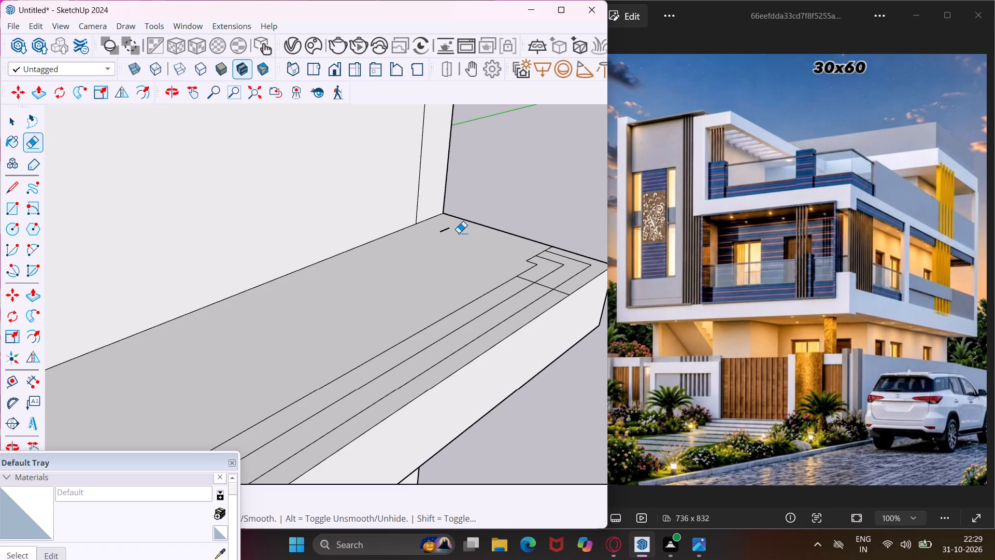
{"action": "left_click", "coordinate": [443, 231]}
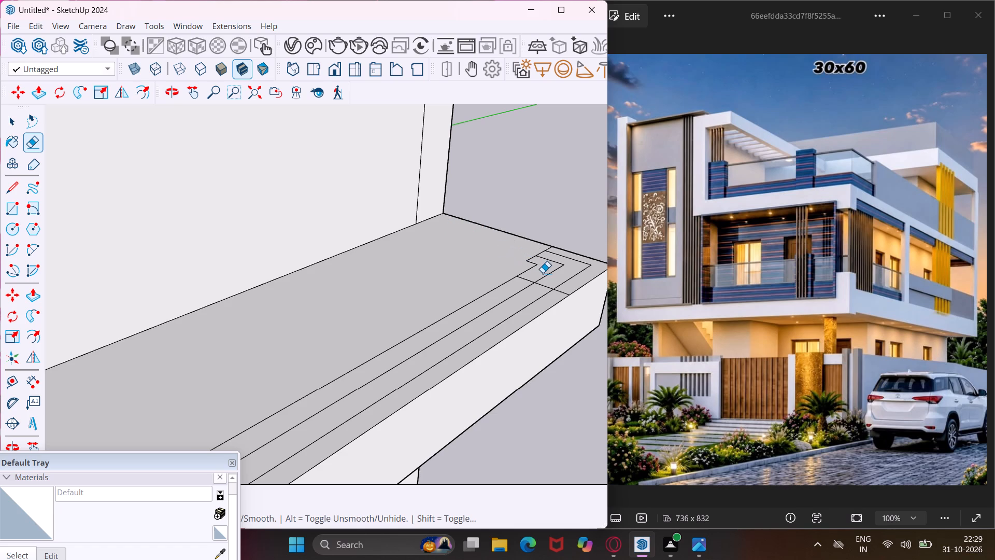
Erase the inner border lines at the far outer corner and the two lengthwise lines running from there to the cross-line group.
{"action": "left_click", "coordinate": [547, 273]}
{"action": "left_click", "coordinate": [560, 261]}
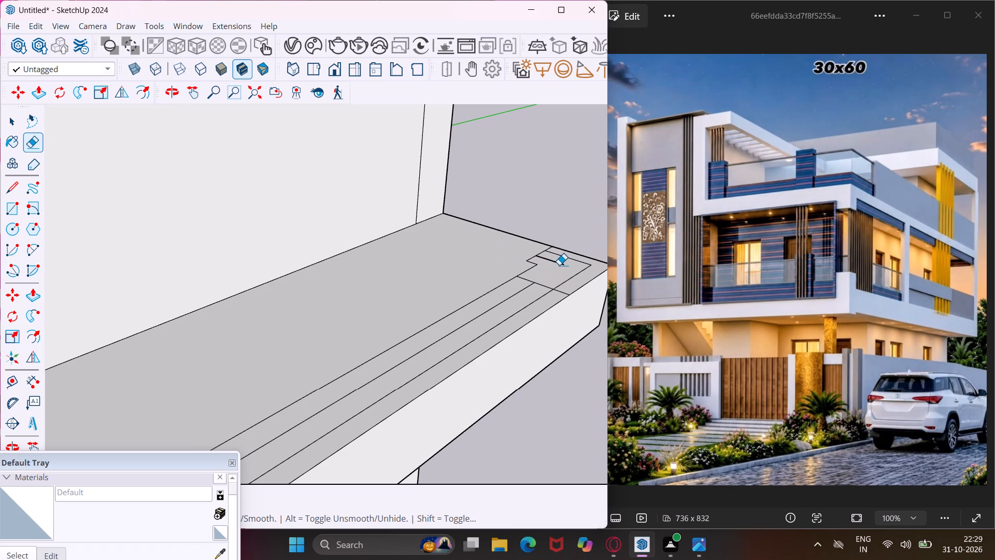
{"action": "left_click", "coordinate": [559, 265]}
{"action": "left_click", "coordinate": [570, 258]}
{"action": "left_click", "coordinate": [575, 273]}
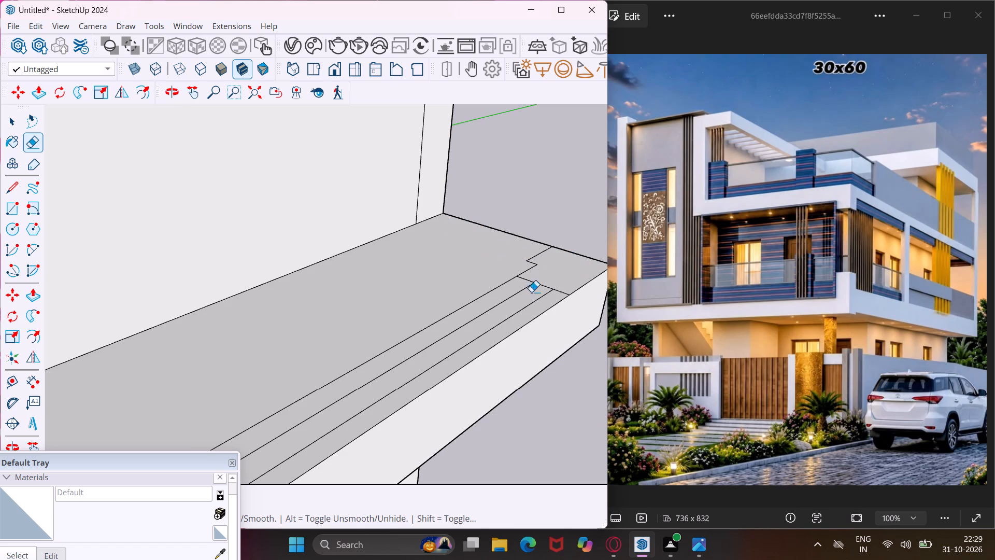
{"action": "left_click", "coordinate": [527, 290]}
{"action": "left_click", "coordinate": [532, 299]}
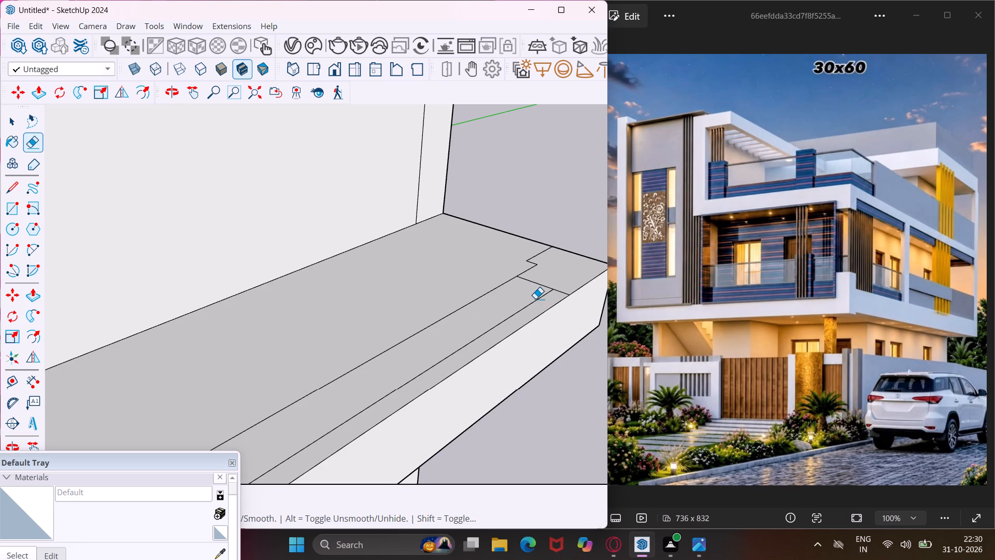
{"action": "left_click", "coordinate": [535, 299]}
Erase the two inner lengthwise lines from the first three segments, at the near end of the side border's far cross-line group.
{"action": "scroll", "coordinate": [514, 239], "scroll_direction": "down", "scroll_amount": 10}
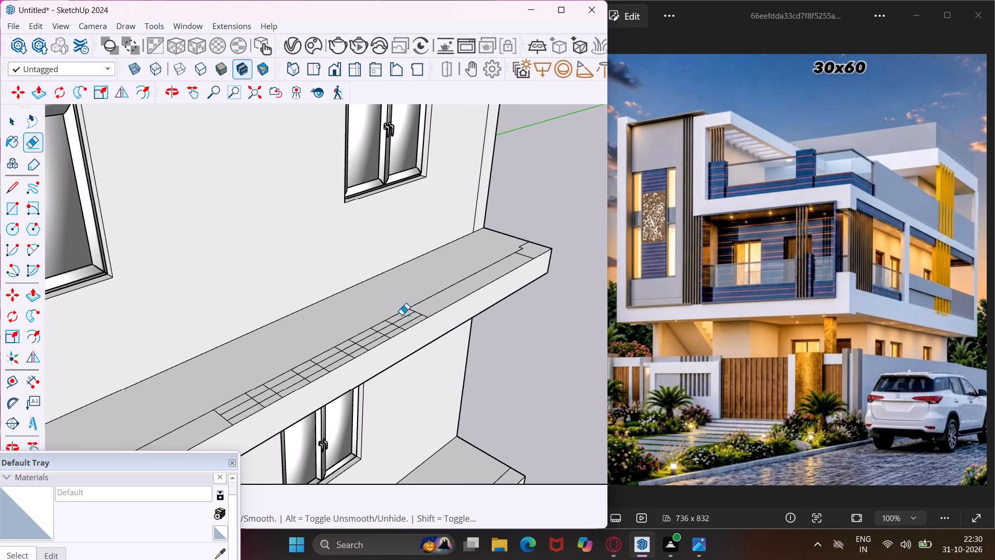
{"action": "scroll", "coordinate": [246, 407], "scroll_direction": "up", "scroll_amount": 8}
{"action": "left_click", "coordinate": [239, 401]}
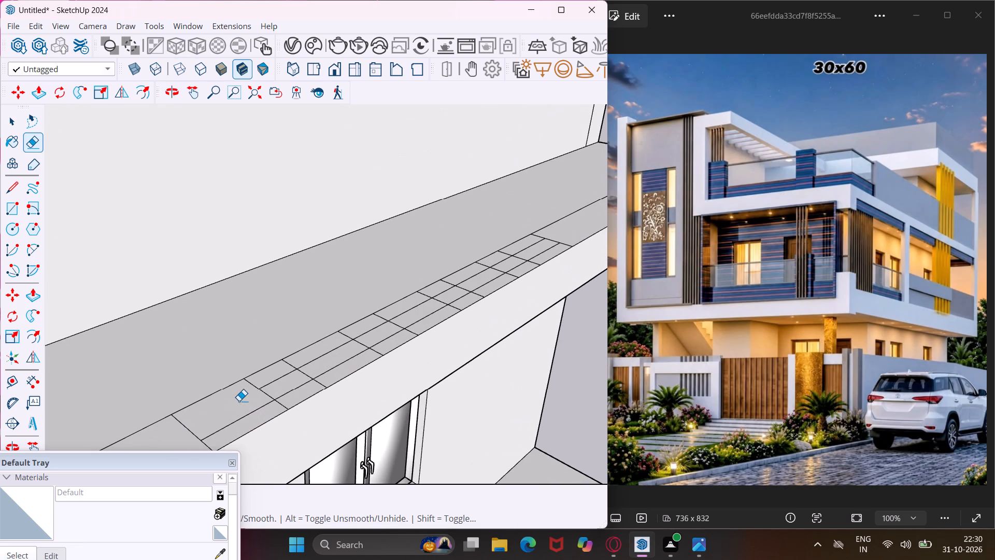
{"action": "left_click", "coordinate": [256, 411]}
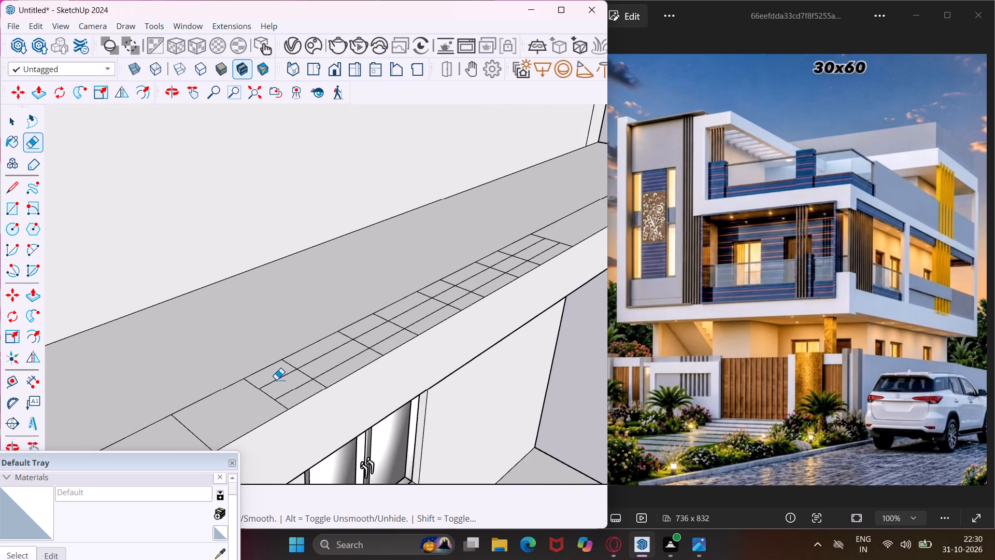
{"action": "left_click", "coordinate": [276, 380]}
{"action": "left_click", "coordinate": [287, 389]}
{"action": "left_click", "coordinate": [312, 359]}
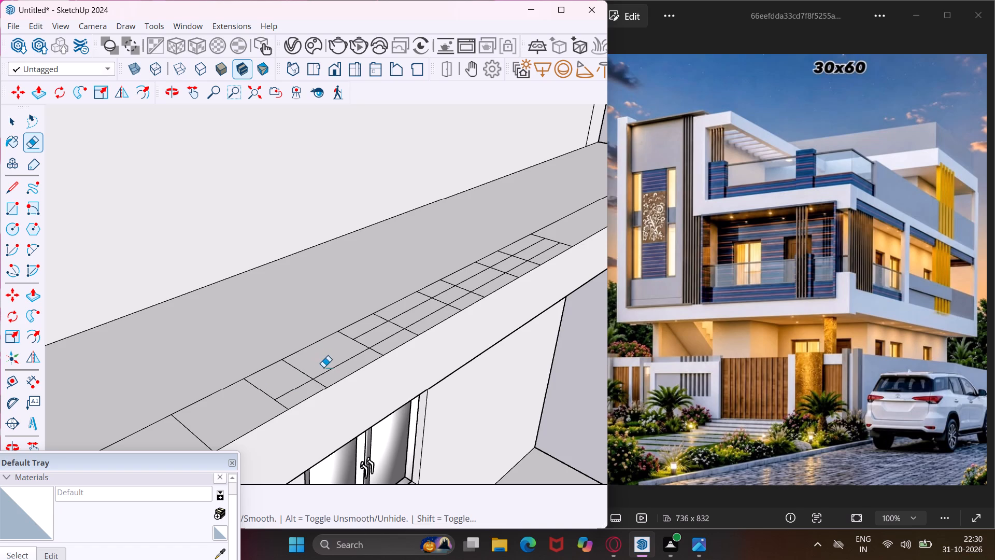
{"action": "left_click", "coordinate": [328, 369]}
{"action": "left_click", "coordinate": [301, 384]}
{"action": "left_click", "coordinate": [301, 388]}
Erase the two inner lengthwise lines from the remaining six segments of the side border's far cross-line group.
{"action": "left_click_drag", "start_coordinate": [361, 329], "coordinate": [380, 339]}
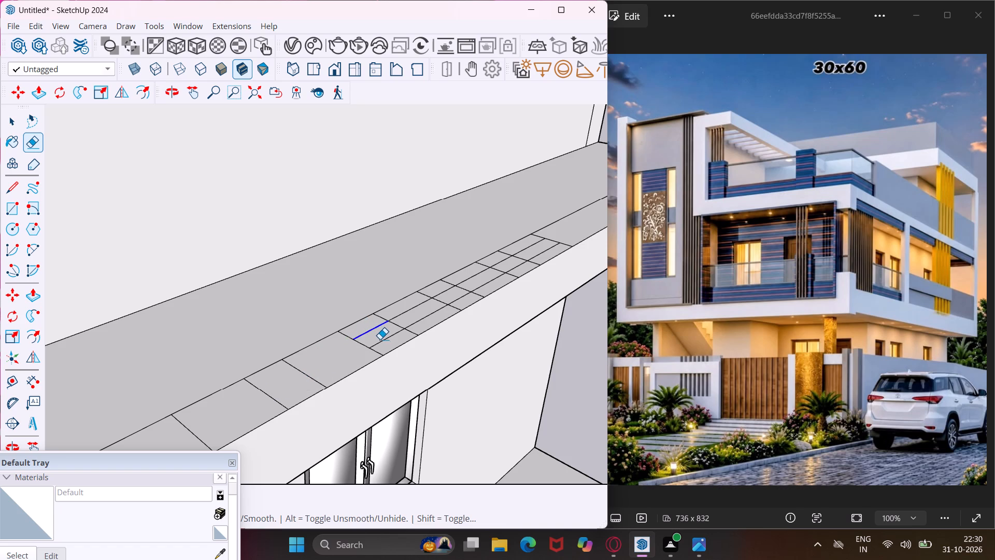
{"action": "left_click_drag", "start_coordinate": [380, 339], "coordinate": [382, 341]}
{"action": "left_click_drag", "start_coordinate": [401, 313], "coordinate": [417, 319]}
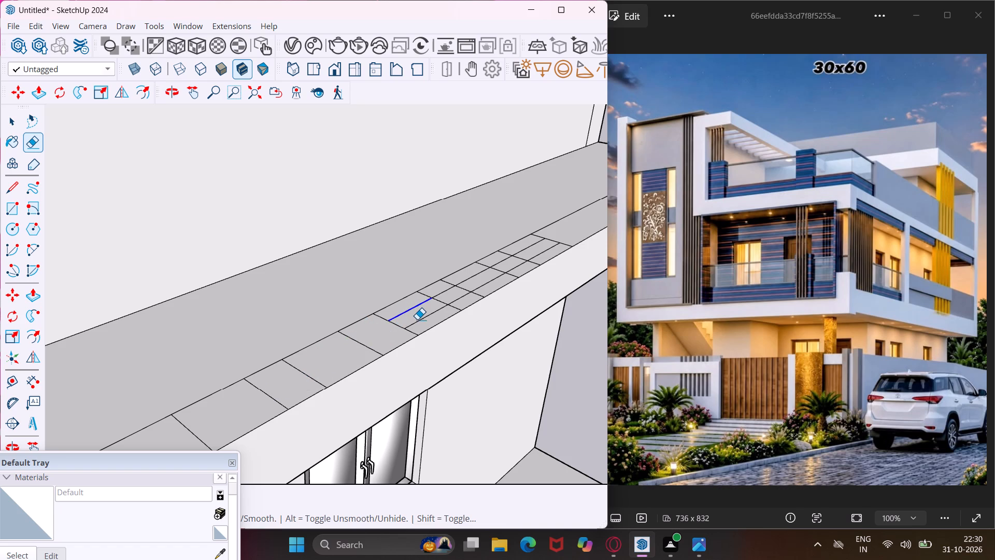
{"action": "left_click_drag", "start_coordinate": [417, 319], "coordinate": [418, 319]}
{"action": "left_click_drag", "start_coordinate": [438, 290], "coordinate": [457, 298]}
{"action": "left_click_drag", "start_coordinate": [464, 274], "coordinate": [487, 283]}
{"action": "left_click_drag", "start_coordinate": [494, 261], "coordinate": [515, 269]}
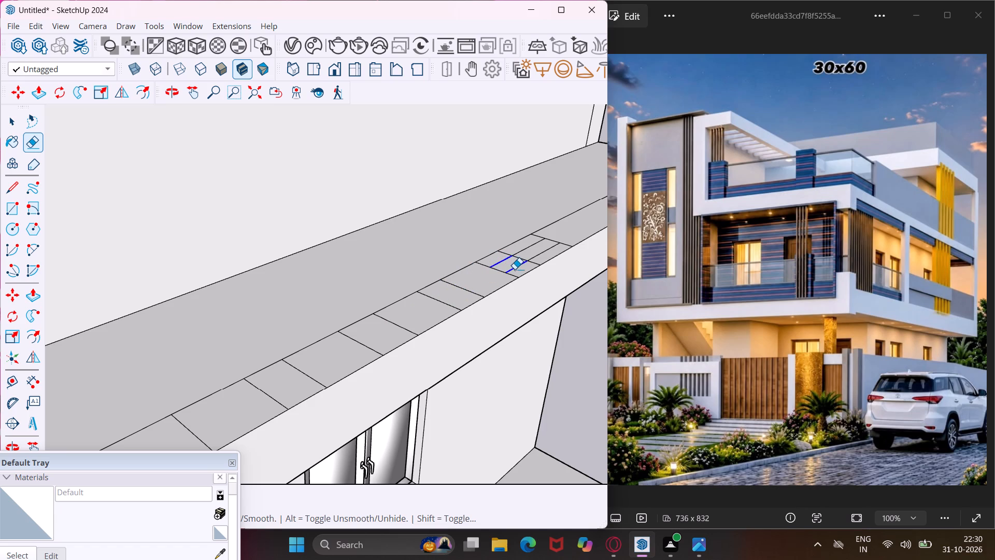
{"action": "left_click_drag", "start_coordinate": [518, 250], "coordinate": [539, 259]}
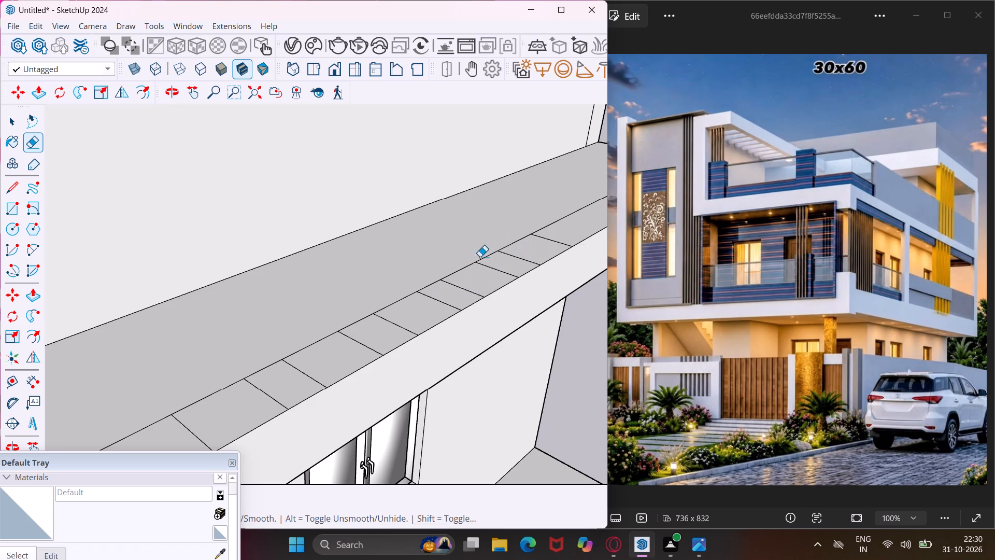
Erase the two inner lengthwise lines from every other segment of the side border's cross-line group near the balcony's front corner.
{"action": "scroll", "coordinate": [487, 232], "scroll_direction": "down", "scroll_amount": 17}
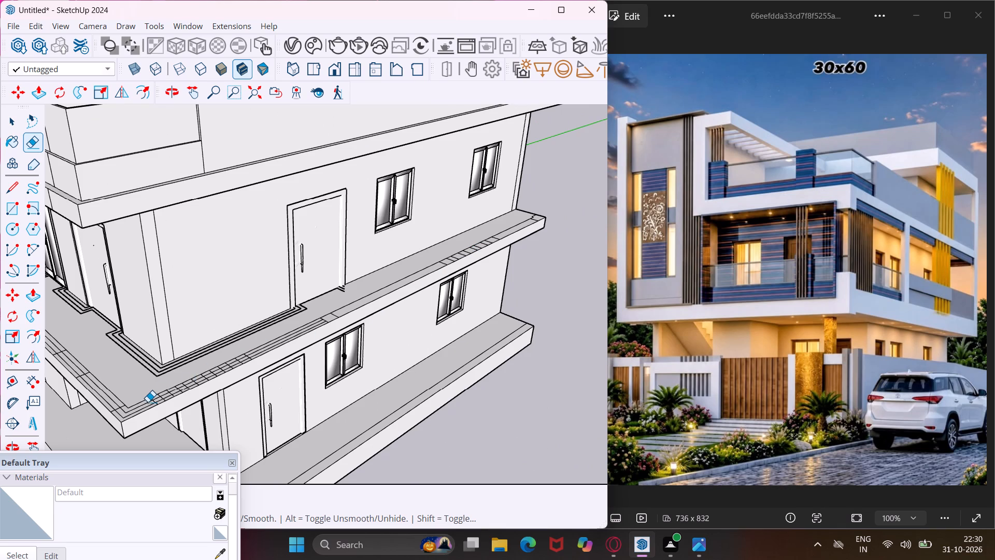
{"action": "scroll", "coordinate": [148, 402], "scroll_direction": "up", "scroll_amount": 7}
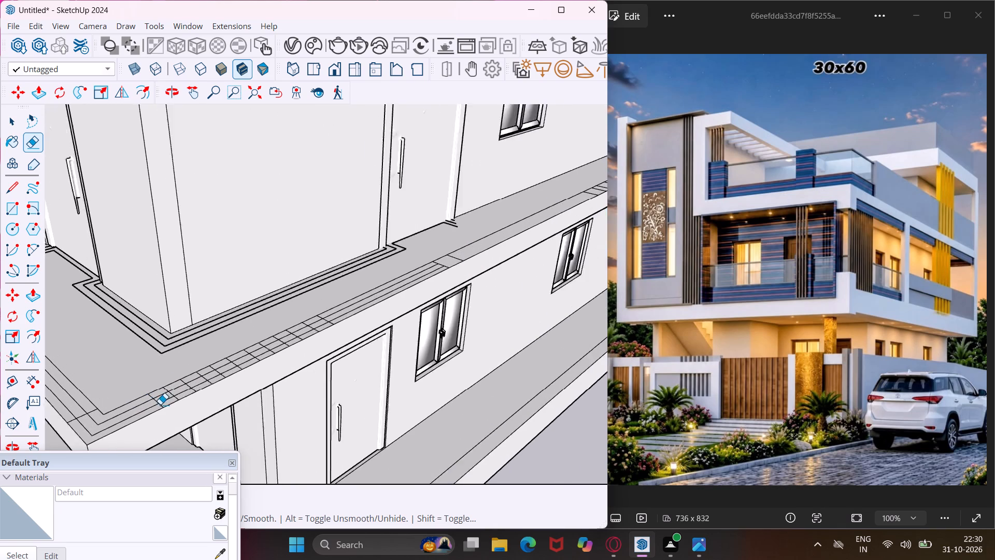
{"action": "scroll", "coordinate": [160, 404], "scroll_direction": "up", "scroll_amount": 10}
{"action": "left_click_drag", "start_coordinate": [159, 378], "coordinate": [169, 392]}
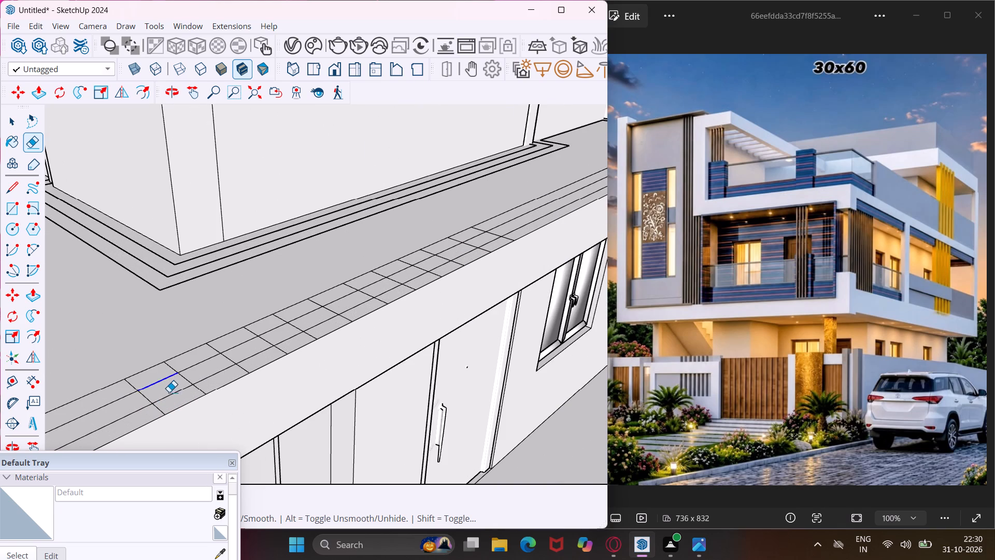
{"action": "left_click_drag", "start_coordinate": [169, 392], "coordinate": [174, 395]}
{"action": "left_click_drag", "start_coordinate": [238, 337], "coordinate": [261, 357]}
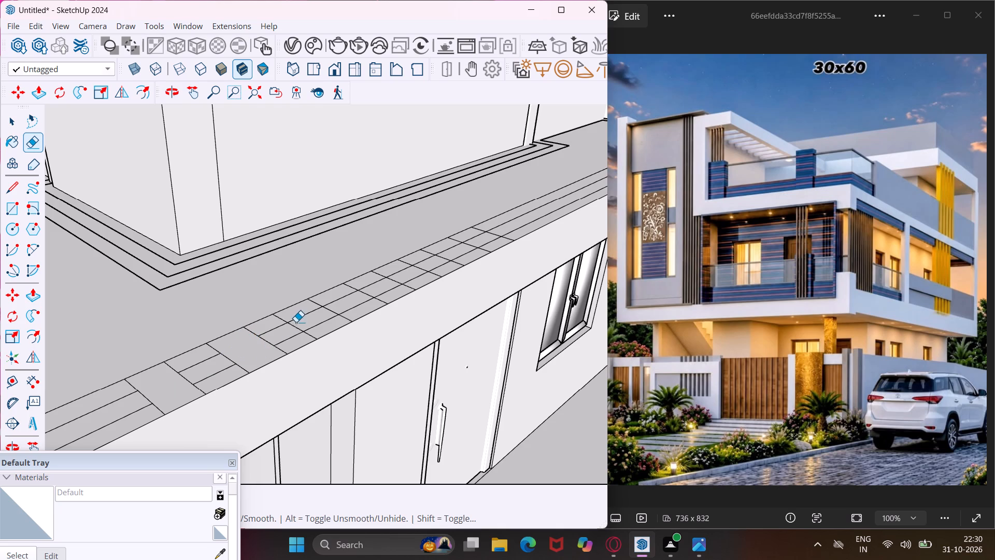
{"action": "left_click_drag", "start_coordinate": [297, 317], "coordinate": [315, 325]}
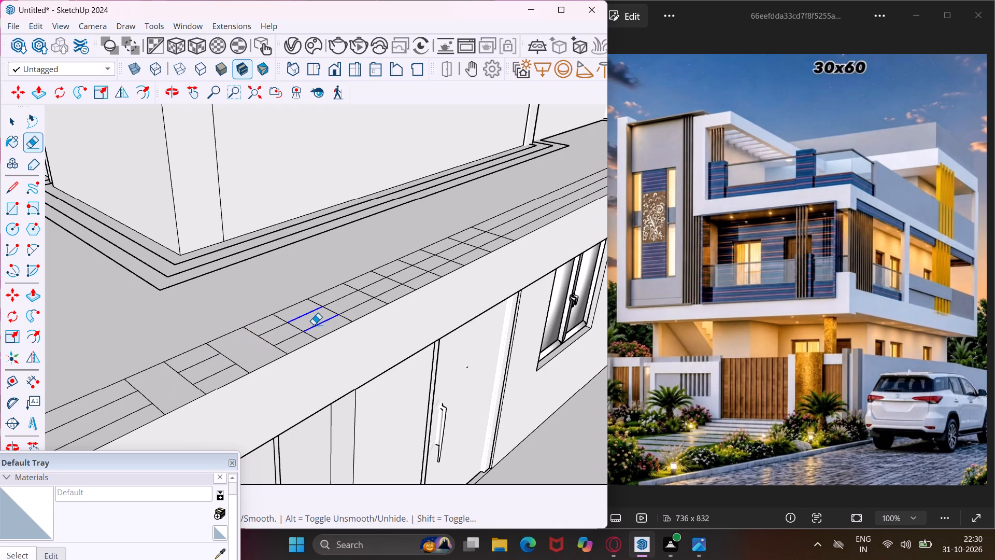
{"action": "left_click_drag", "start_coordinate": [376, 281], "coordinate": [389, 289]}
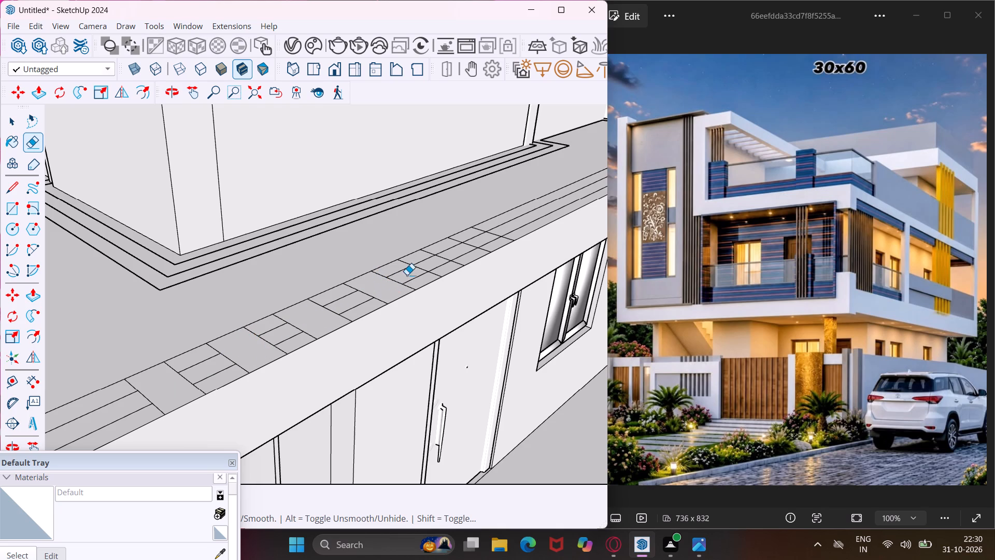
{"action": "left_click_drag", "start_coordinate": [423, 260], "coordinate": [434, 264]}
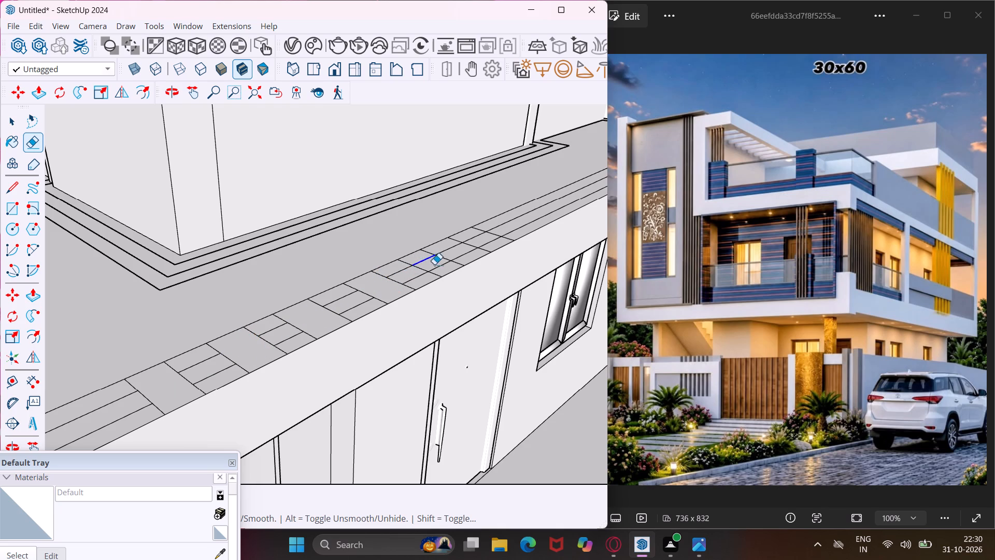
{"action": "left_click_drag", "start_coordinate": [434, 264], "coordinate": [442, 268]}
{"action": "left_click_drag", "start_coordinate": [473, 235], "coordinate": [488, 243]}
Erase the two inner lengthwise lines of the balcony's front border strip between its two middle cross lines.
{"action": "scroll", "coordinate": [465, 240], "scroll_direction": "down", "scroll_amount": 5}
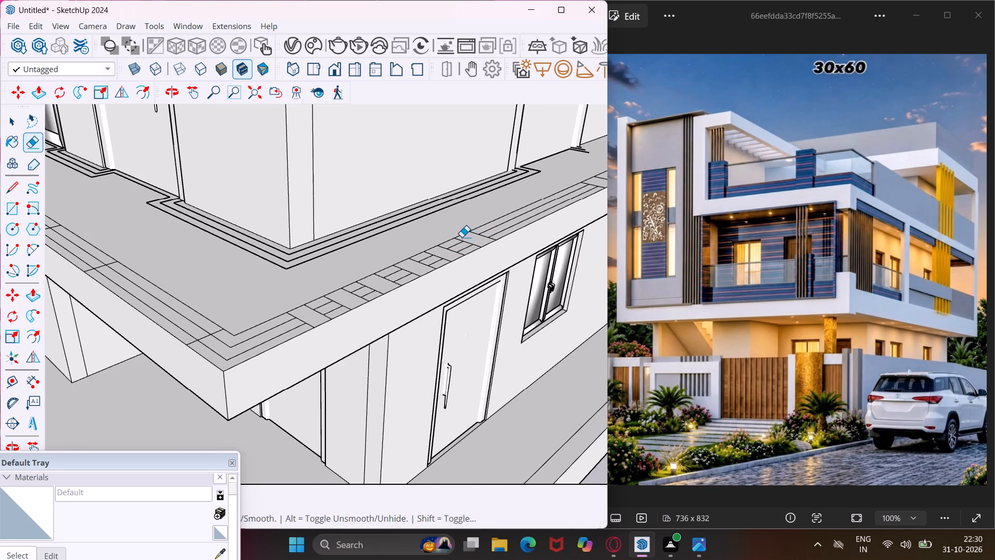
{"action": "scroll", "coordinate": [462, 237], "scroll_direction": "down", "scroll_amount": 4}
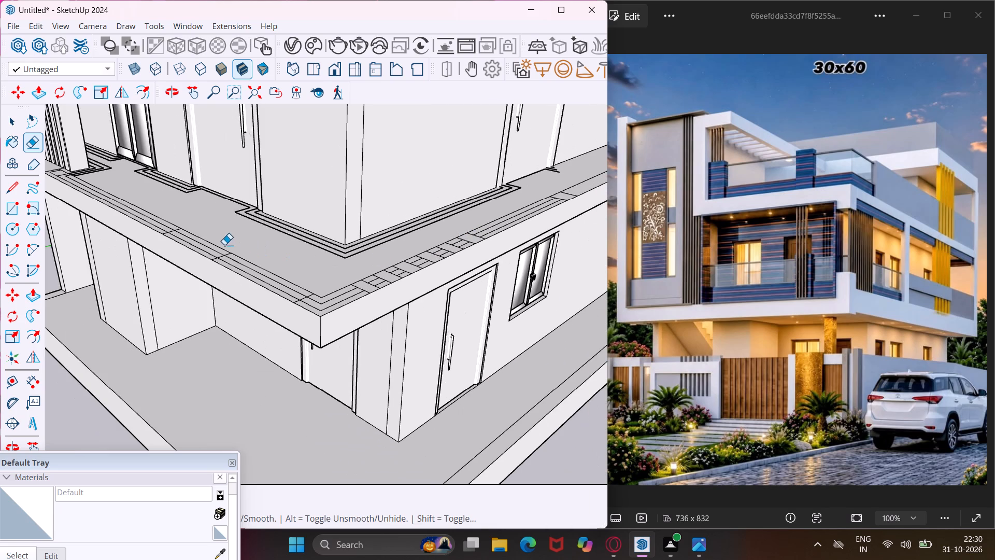
{"action": "scroll", "coordinate": [194, 246], "scroll_direction": "up", "scroll_amount": 7}
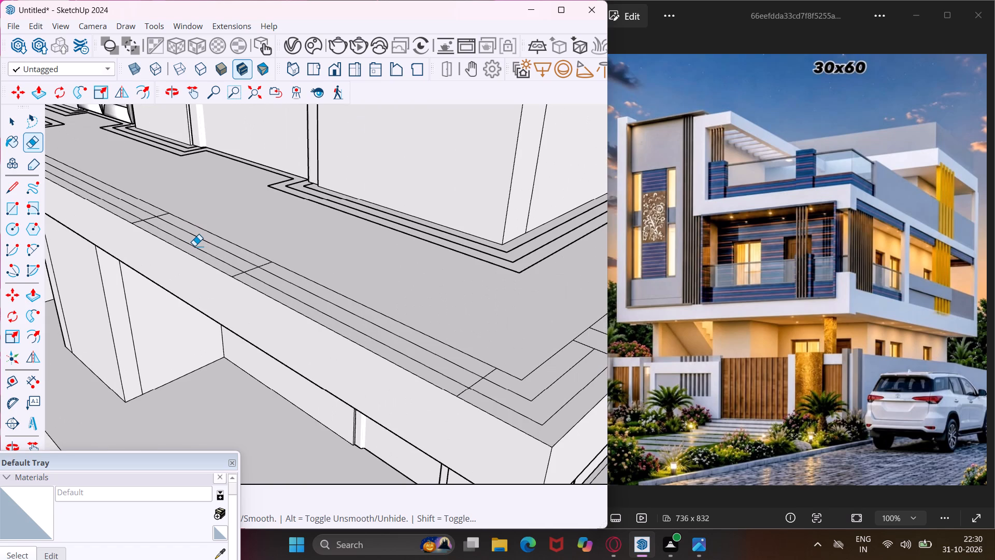
{"action": "left_click", "coordinate": [194, 246]}
{"action": "left_click", "coordinate": [225, 250]}
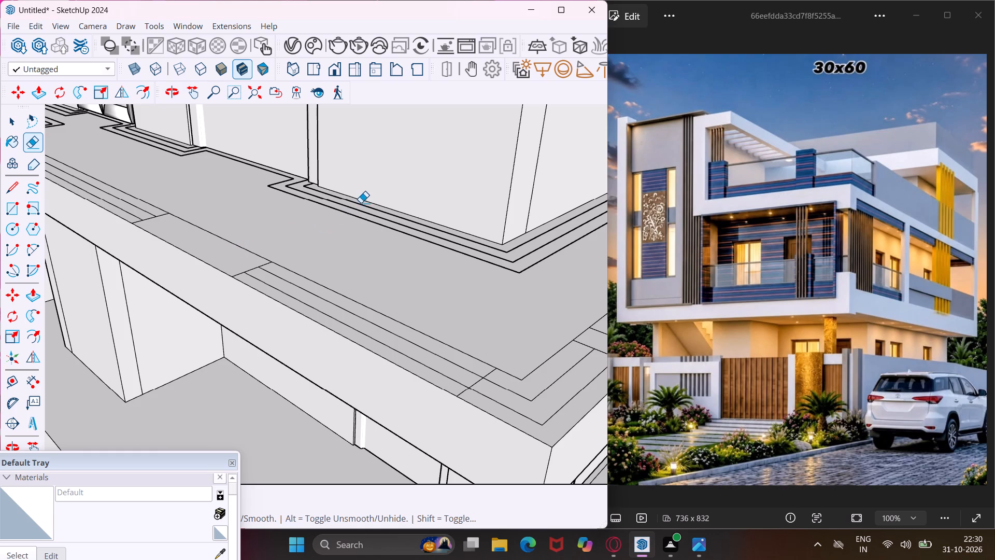
Erase the three offset outlines and their short stubs on the balcony floor along the corner room's front wall.
{"action": "middle_click_drag", "start_coordinate": [361, 203], "coordinate": [364, 262]}
{"action": "scroll", "coordinate": [366, 267], "scroll_direction": "up", "scroll_amount": 4}
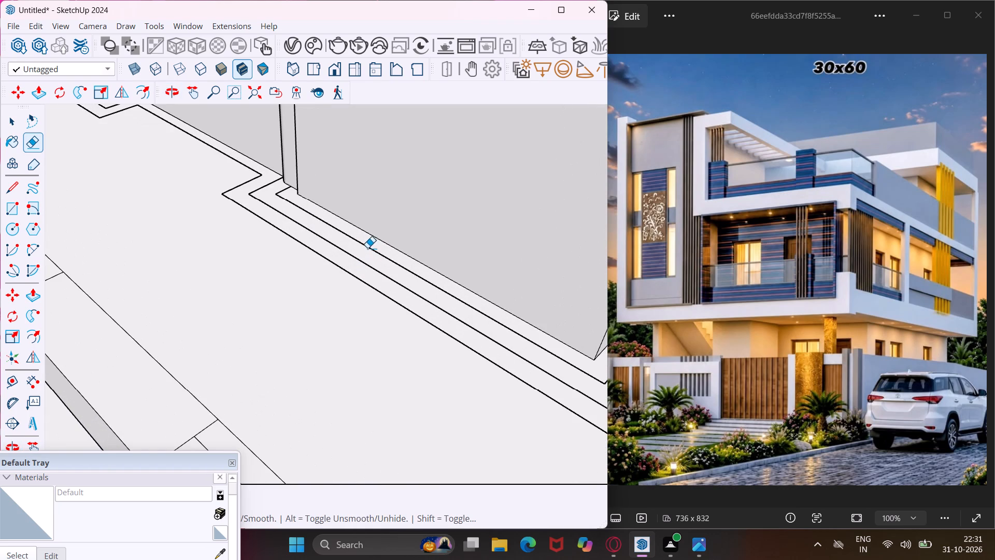
{"action": "left_click_drag", "start_coordinate": [367, 247], "coordinate": [351, 269]}
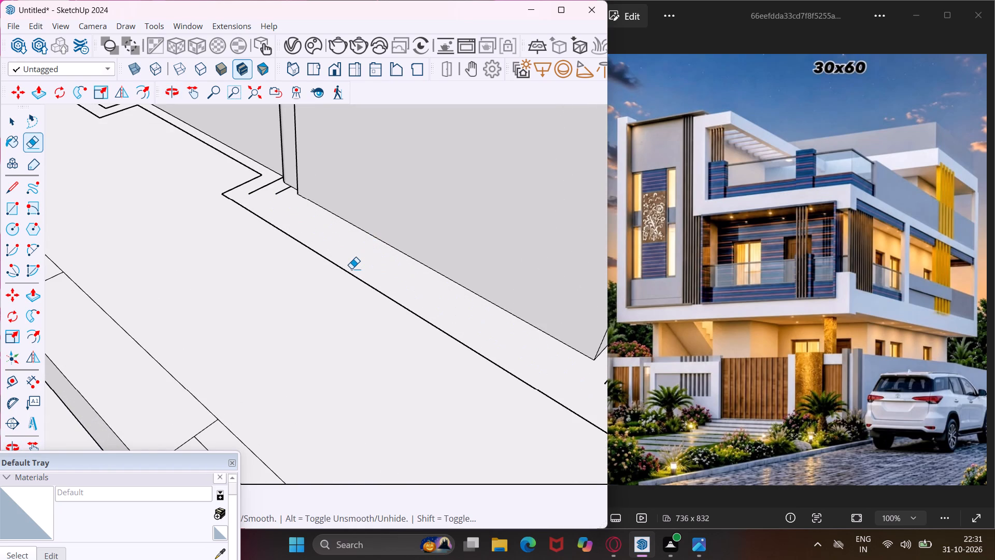
{"action": "left_click", "coordinate": [347, 270]}
{"action": "left_click_drag", "start_coordinate": [245, 181], "coordinate": [282, 195]}
{"action": "scroll", "coordinate": [232, 232], "scroll_direction": "down", "scroll_amount": 6}
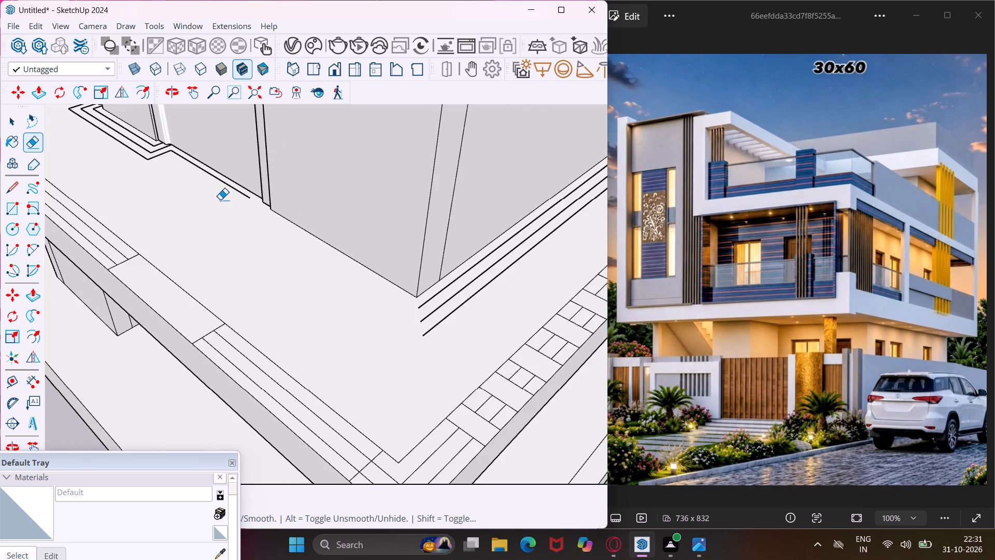
{"action": "scroll", "coordinate": [225, 190], "scroll_direction": "up", "scroll_amount": 3}
{"action": "left_click", "coordinate": [235, 187]}
Erase the three offset outlines on the balcony floor along the corner room's side wall.
{"action": "scroll", "coordinate": [236, 227], "scroll_direction": "down", "scroll_amount": 5}
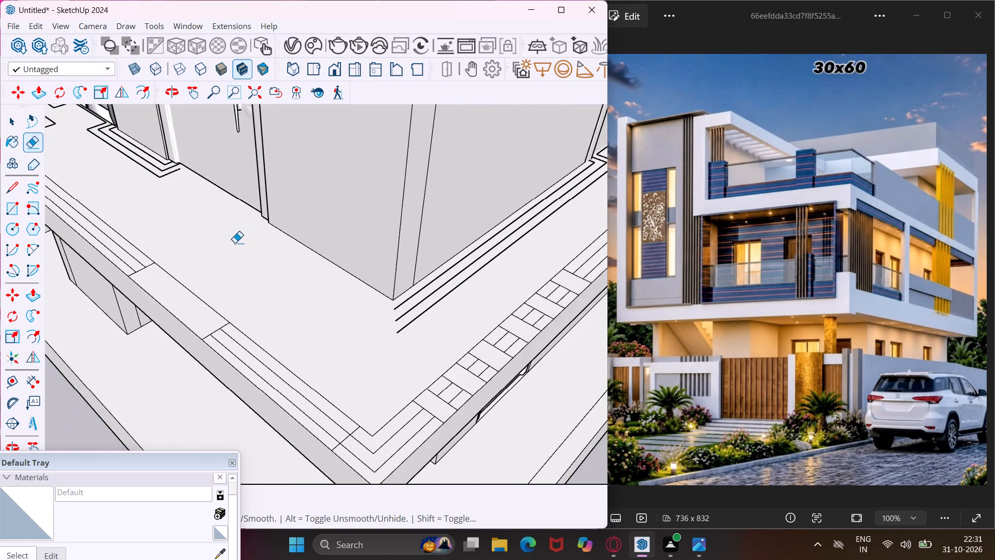
{"action": "scroll", "coordinate": [411, 302], "scroll_direction": "up", "scroll_amount": 3}
{"action": "left_click_drag", "start_coordinate": [407, 296], "coordinate": [421, 318]}
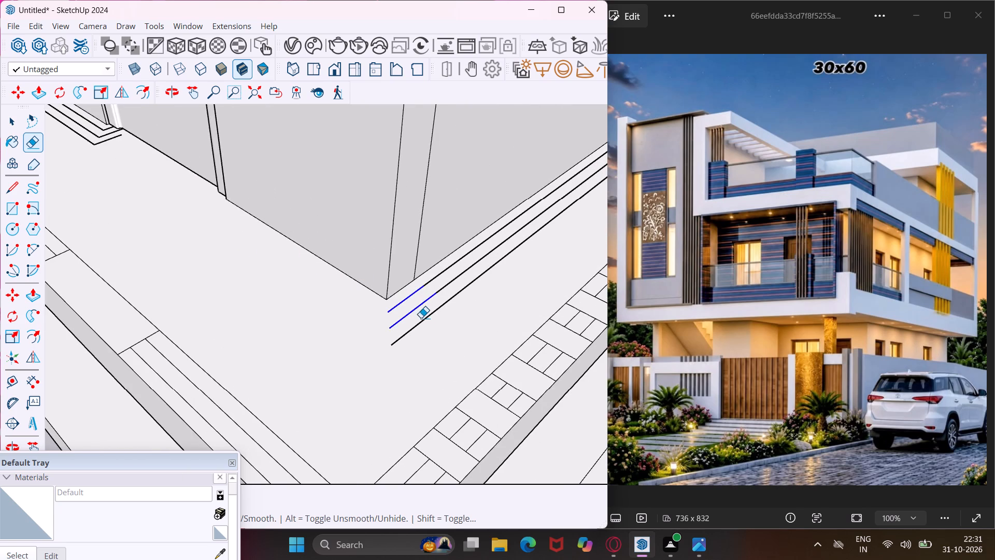
{"action": "left_click_drag", "start_coordinate": [421, 318], "coordinate": [422, 318]}
{"action": "left_click_drag", "start_coordinate": [428, 281], "coordinate": [448, 303]}
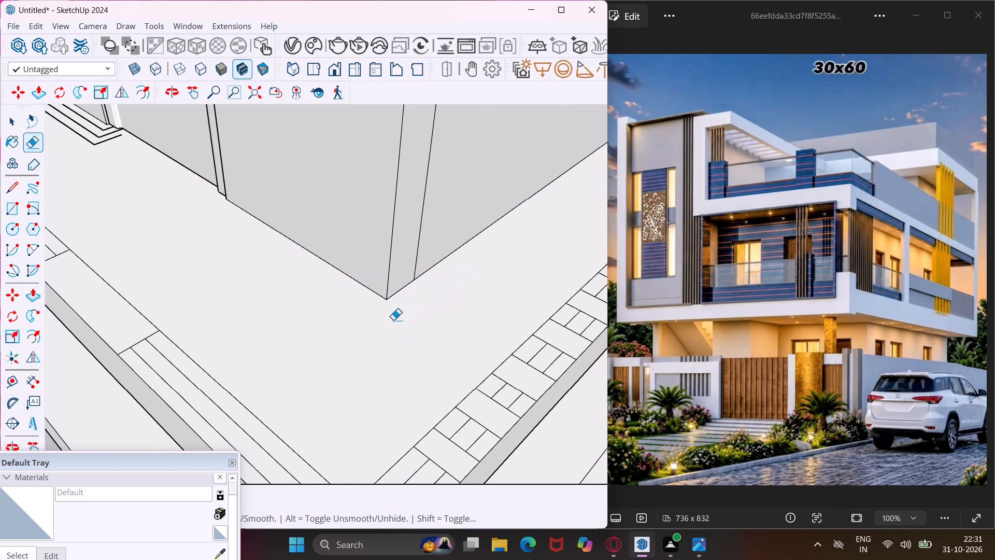
Erase the leftover short offset lines and the threshold line on the balcony floor at the side door.
{"action": "scroll", "coordinate": [307, 343], "scroll_direction": "down", "scroll_amount": 13}
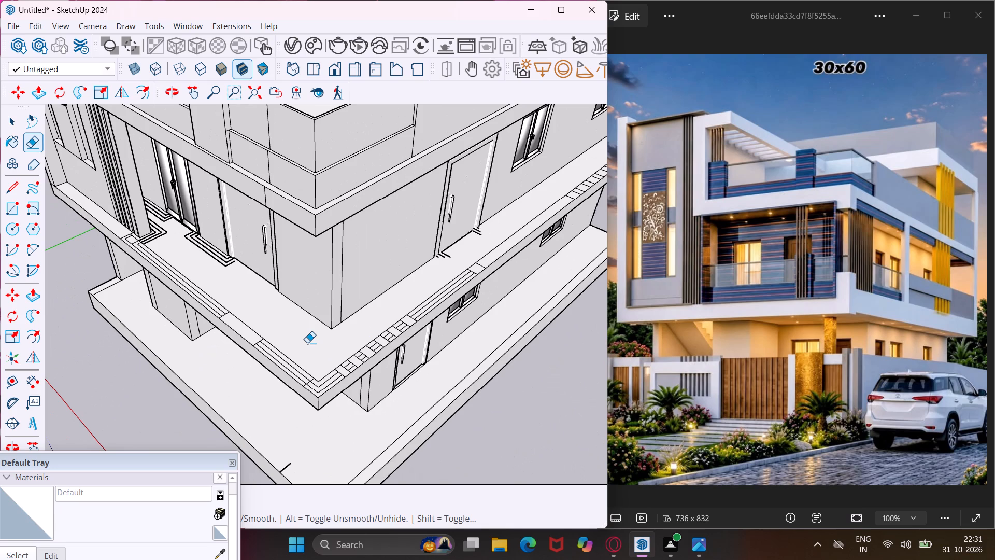
{"action": "scroll", "coordinate": [492, 228], "scroll_direction": "up", "scroll_amount": 9}
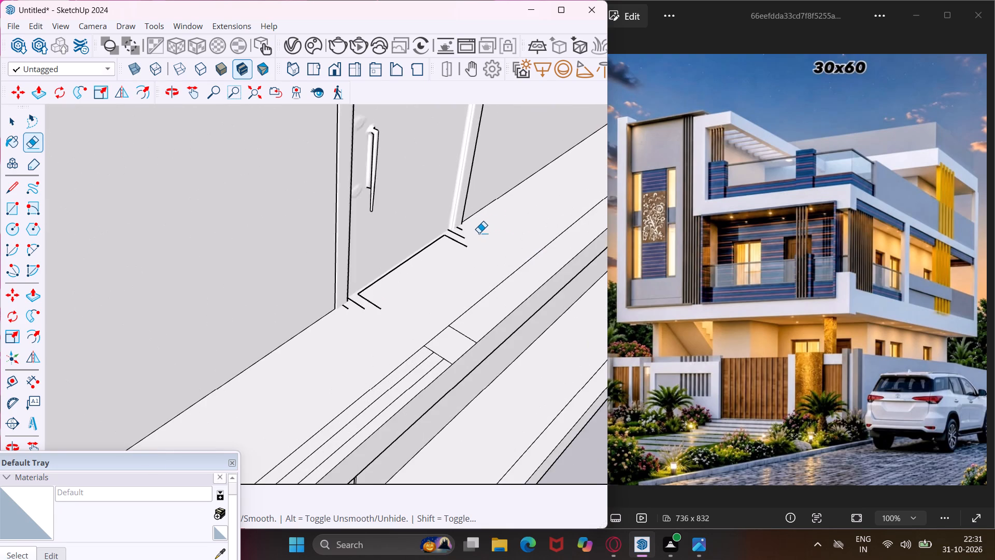
{"action": "scroll", "coordinate": [472, 241], "scroll_direction": "up", "scroll_amount": 4}
{"action": "left_click", "coordinate": [458, 224]}
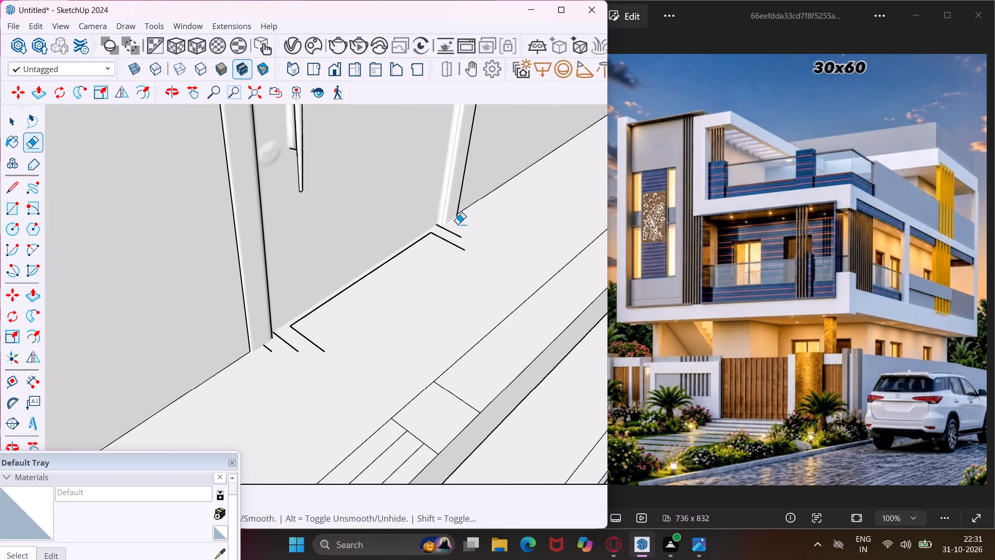
{"action": "left_click", "coordinate": [455, 234]}
{"action": "left_click", "coordinate": [455, 247]}
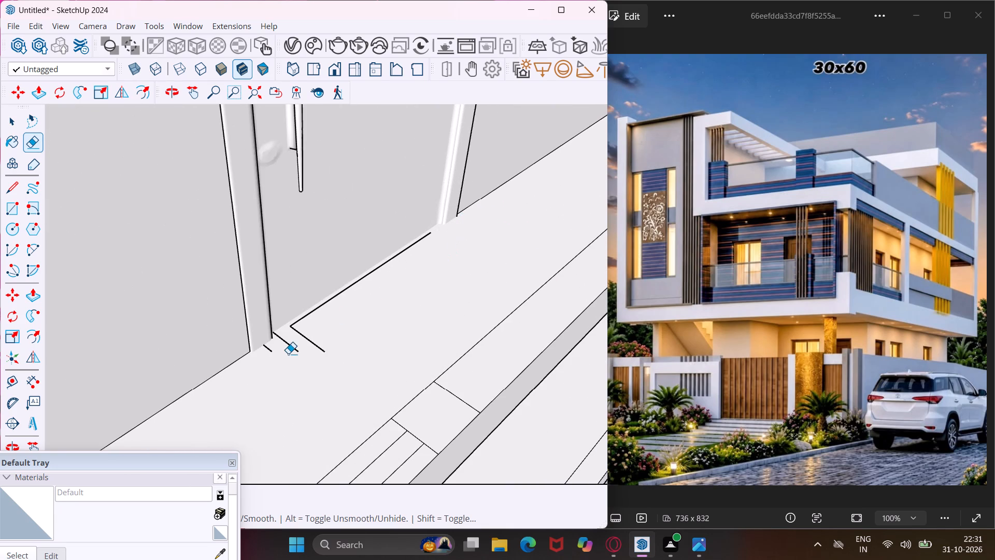
{"action": "left_click_drag", "start_coordinate": [268, 353], "coordinate": [322, 340]}
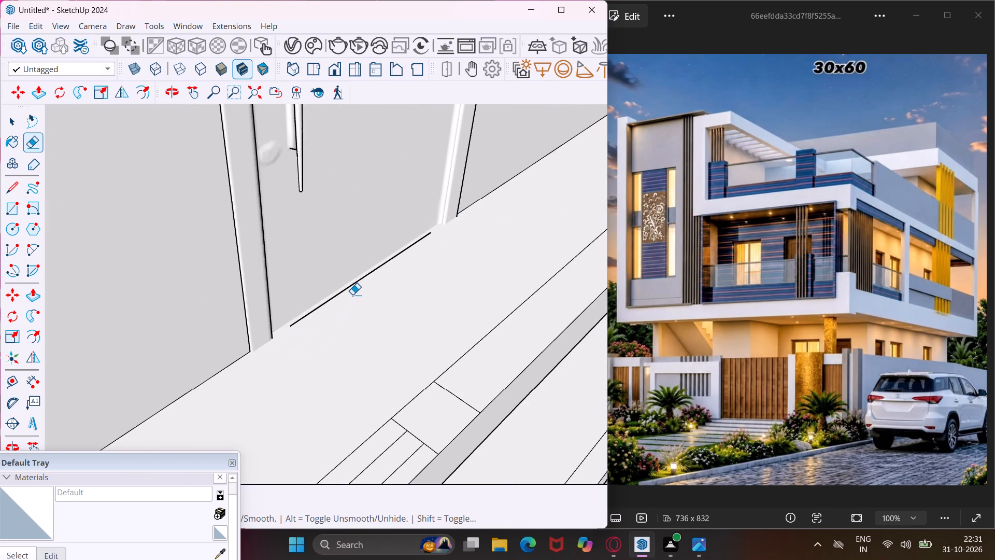
{"action": "left_click", "coordinate": [349, 289]}
Erase the offset outlines and their leftover lines around the louvred column on the first-floor balcony floor.
{"action": "scroll", "coordinate": [425, 265], "scroll_direction": "down", "scroll_amount": 6}
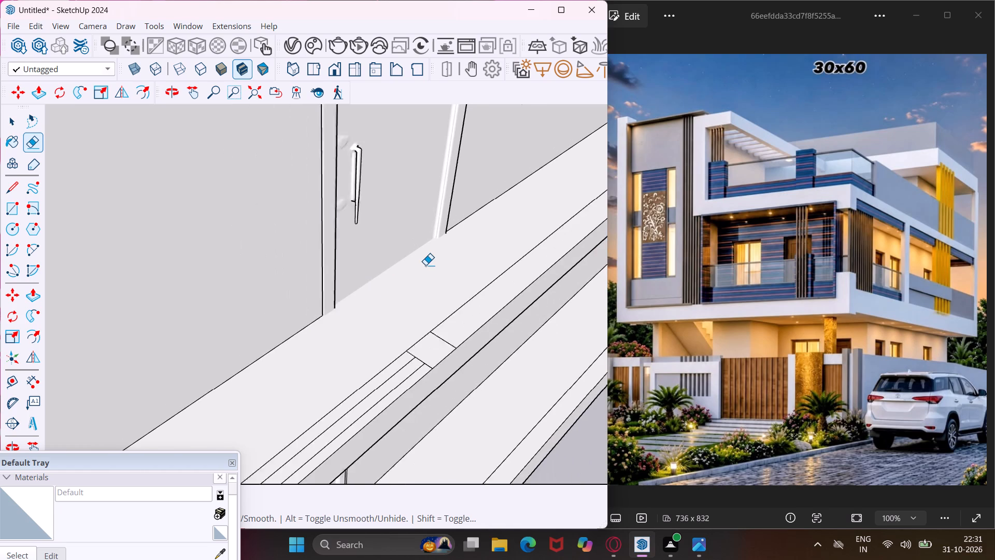
{"action": "scroll", "coordinate": [426, 265], "scroll_direction": "down", "scroll_amount": 12}
{"action": "scroll", "coordinate": [340, 320], "scroll_direction": "down", "scroll_amount": 4}
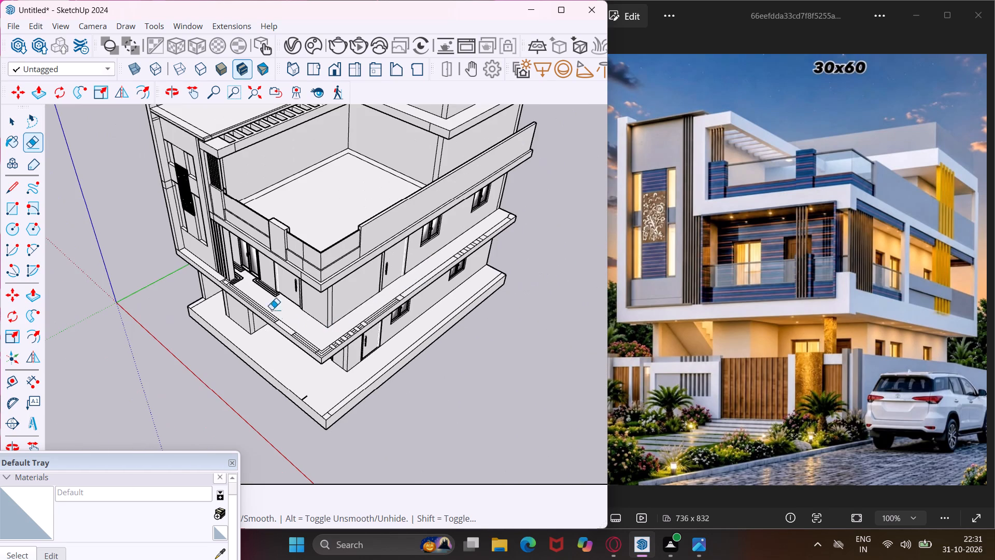
{"action": "scroll", "coordinate": [244, 273], "scroll_direction": "up", "scroll_amount": 15}
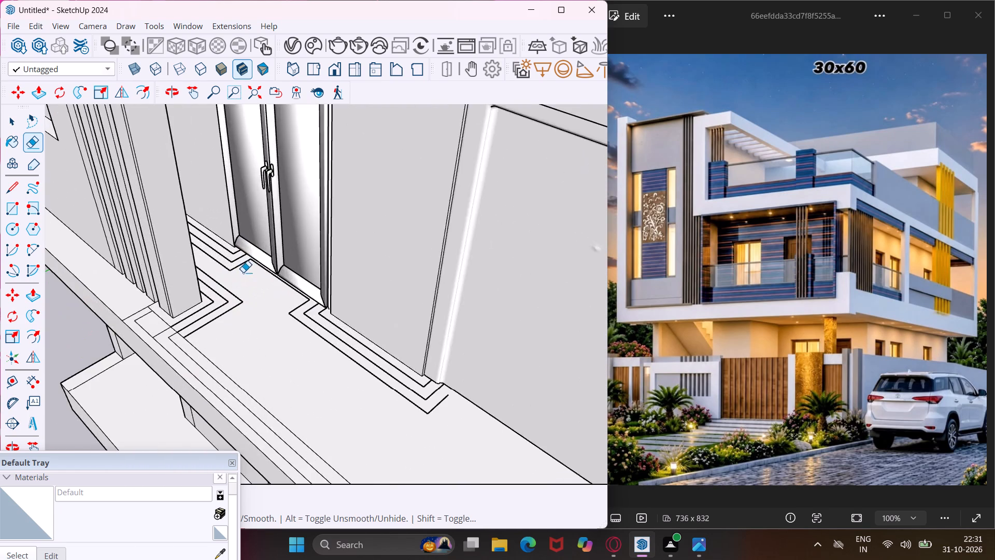
{"action": "scroll", "coordinate": [240, 297], "scroll_direction": "up", "scroll_amount": 5}
{"action": "left_click_drag", "start_coordinate": [147, 334], "coordinate": [162, 346]}
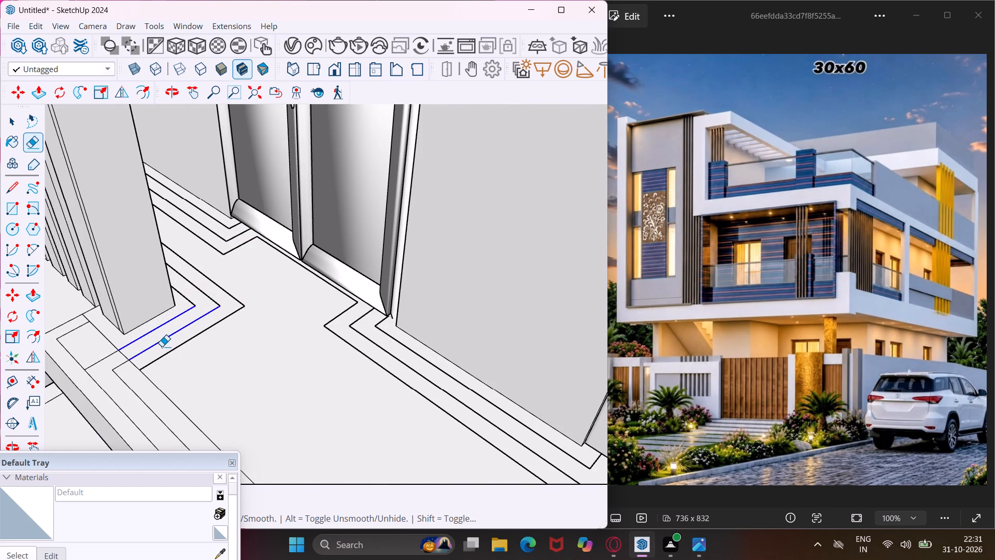
{"action": "left_click_drag", "start_coordinate": [162, 346], "coordinate": [172, 351]}
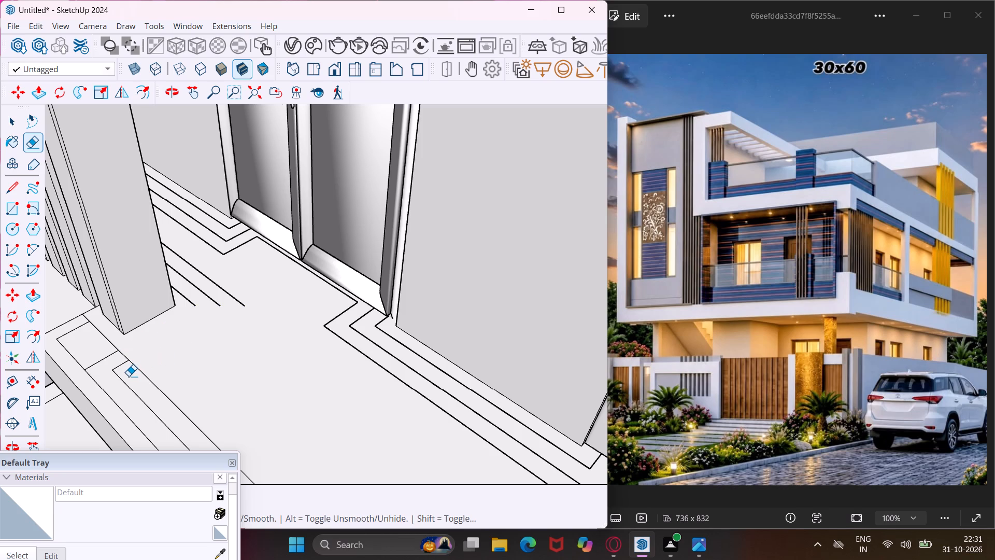
{"action": "scroll", "coordinate": [129, 376], "scroll_direction": "down", "scroll_amount": 3}
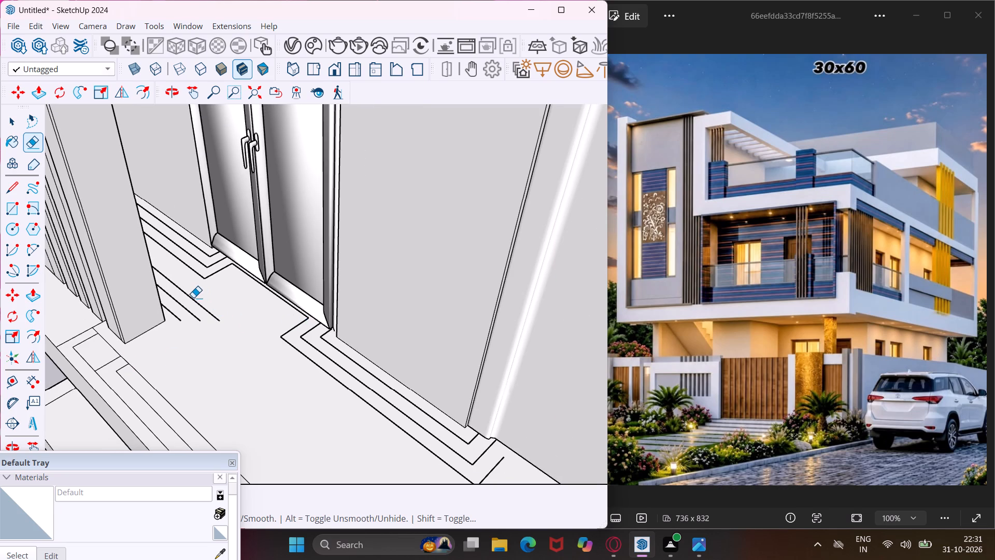
{"action": "left_click_drag", "start_coordinate": [193, 298], "coordinate": [181, 322]}
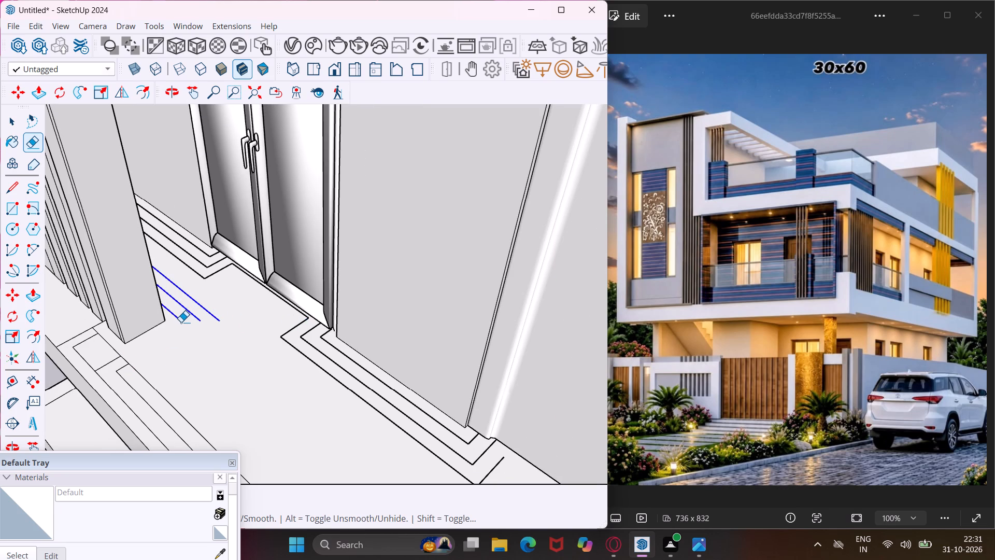
Erase the three offset outlines and their short stubs along the front wall between the louvred column and the double-panel opening.
{"action": "left_click_drag", "start_coordinate": [194, 248], "coordinate": [194, 274]}
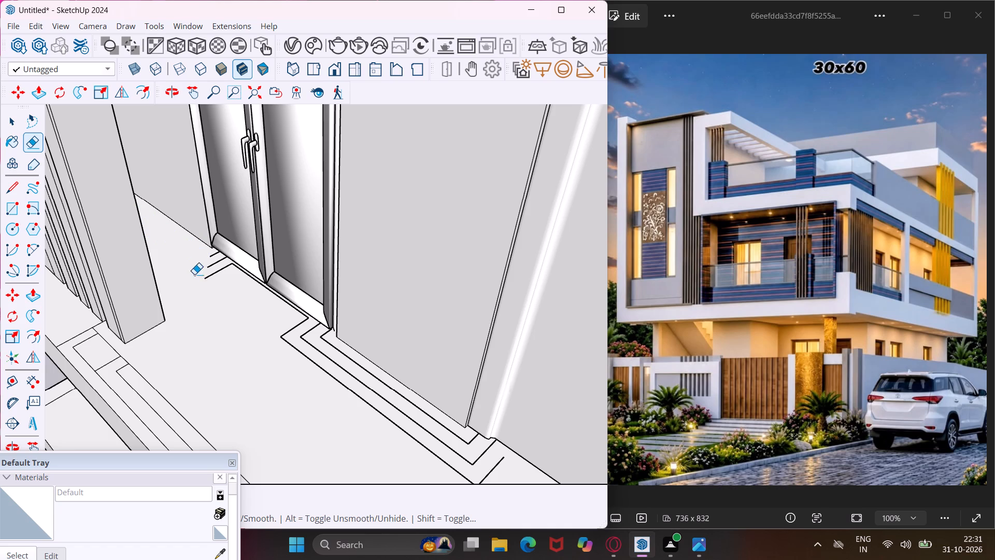
{"action": "left_click_drag", "start_coordinate": [206, 260], "coordinate": [220, 273]}
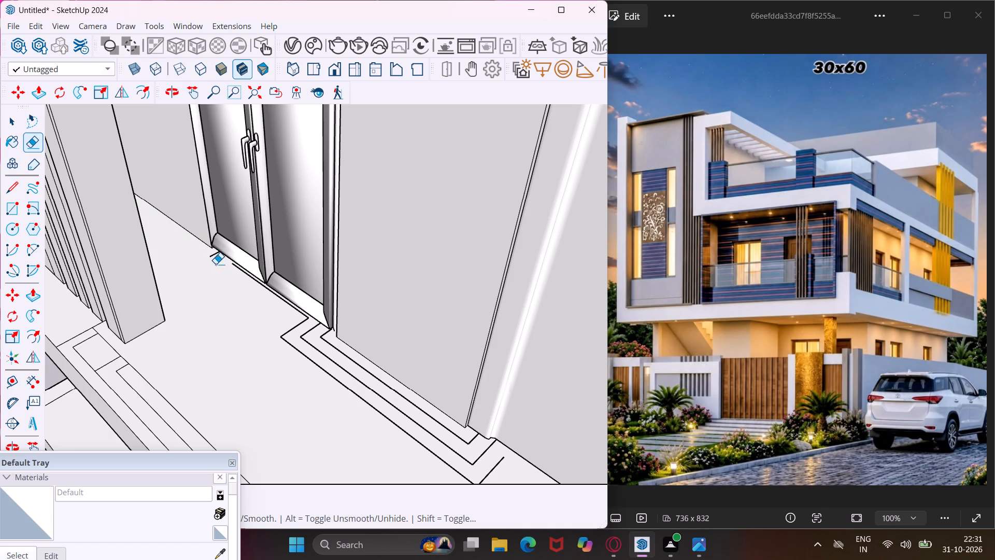
{"action": "left_click", "coordinate": [211, 257]}
Erase the offset outlines between the double-panel opening and the single front door, including their short stubs and the threshold line.
{"action": "left_click_drag", "start_coordinate": [290, 355], "coordinate": [331, 345]}
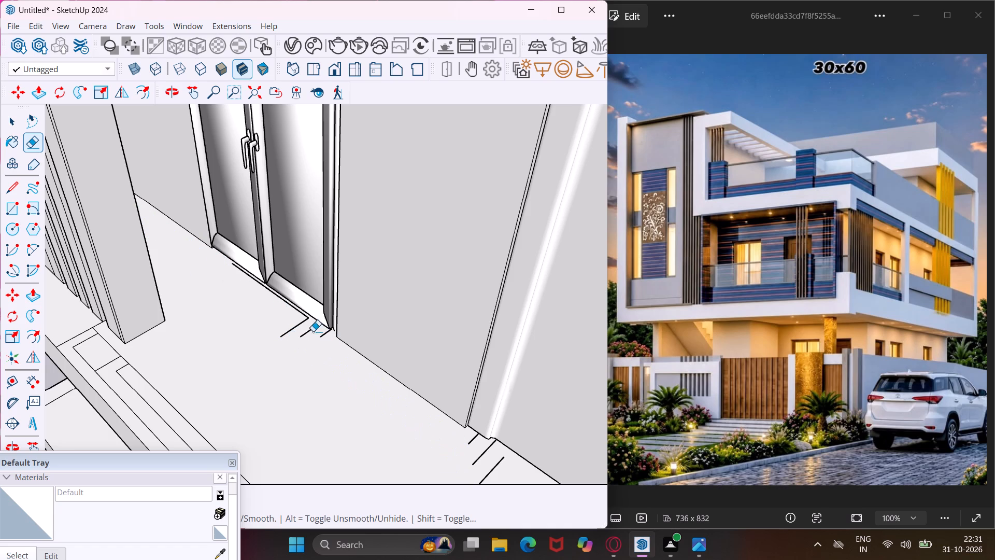
{"action": "left_click_drag", "start_coordinate": [295, 325], "coordinate": [320, 337]}
{"action": "scroll", "coordinate": [294, 320], "scroll_direction": "up", "scroll_amount": 6}
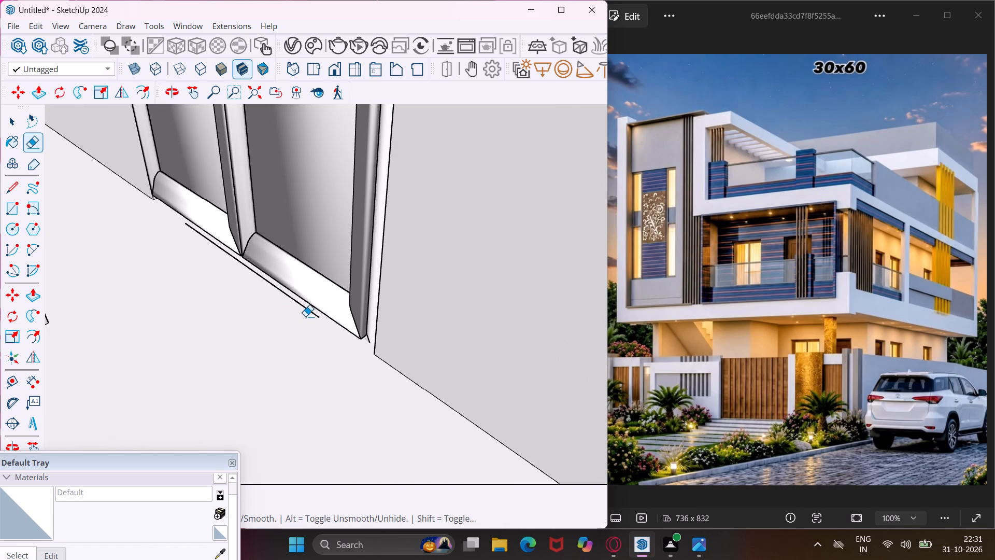
{"action": "left_click", "coordinate": [314, 315]}
{"action": "scroll", "coordinate": [252, 336], "scroll_direction": "down", "scroll_amount": 10}
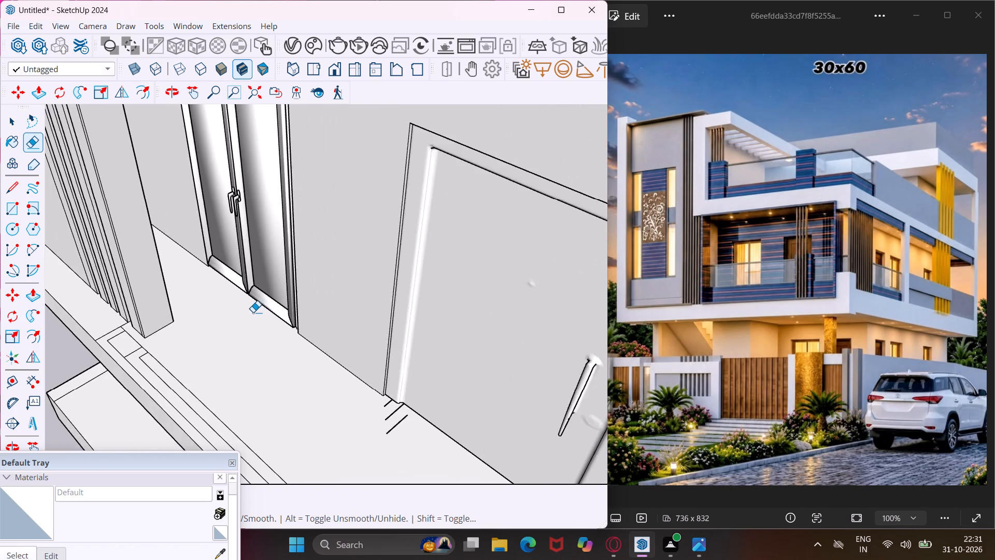
{"action": "scroll", "coordinate": [253, 312], "scroll_direction": "down", "scroll_amount": 4}
{"action": "scroll", "coordinate": [348, 384], "scroll_direction": "up", "scroll_amount": 8}
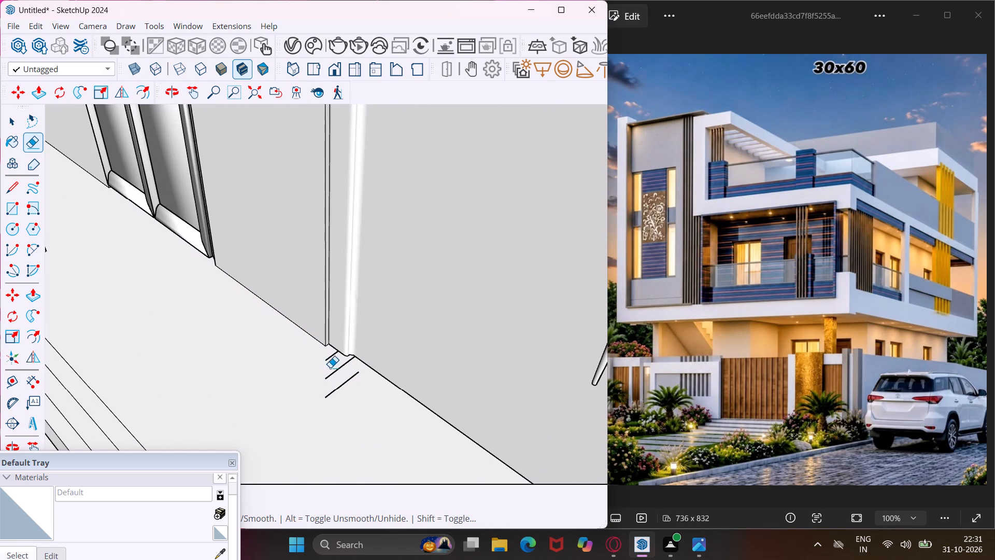
{"action": "left_click_drag", "start_coordinate": [324, 358], "coordinate": [343, 385]}
{"action": "middle_click_drag", "start_coordinate": [332, 386], "coordinate": [373, 357]}
{"action": "scroll", "coordinate": [336, 363], "scroll_direction": "down", "scroll_amount": 5}
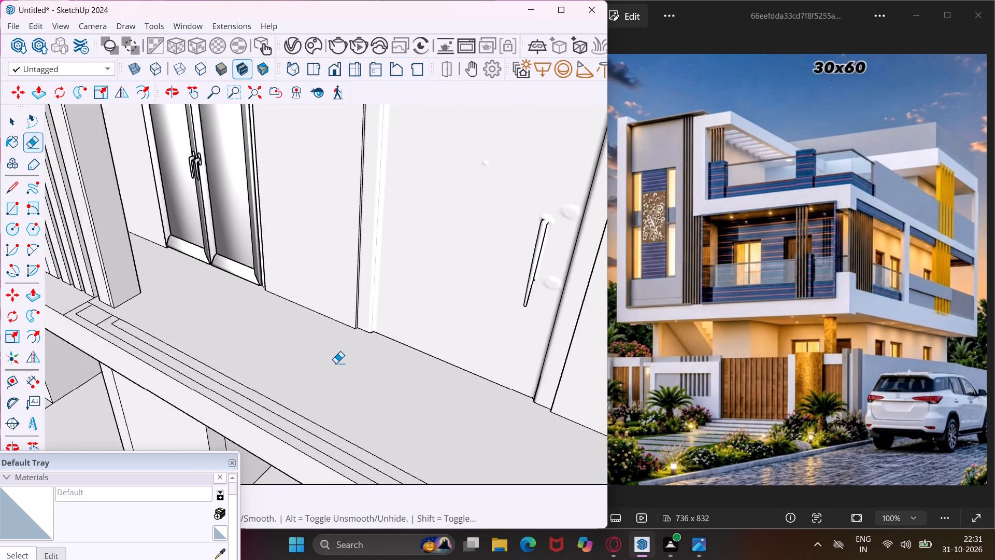
{"action": "scroll", "coordinate": [336, 363], "scroll_direction": "down", "scroll_amount": 4}
{"action": "key", "text": "Escape"}
{"action": "key", "text": "space"}
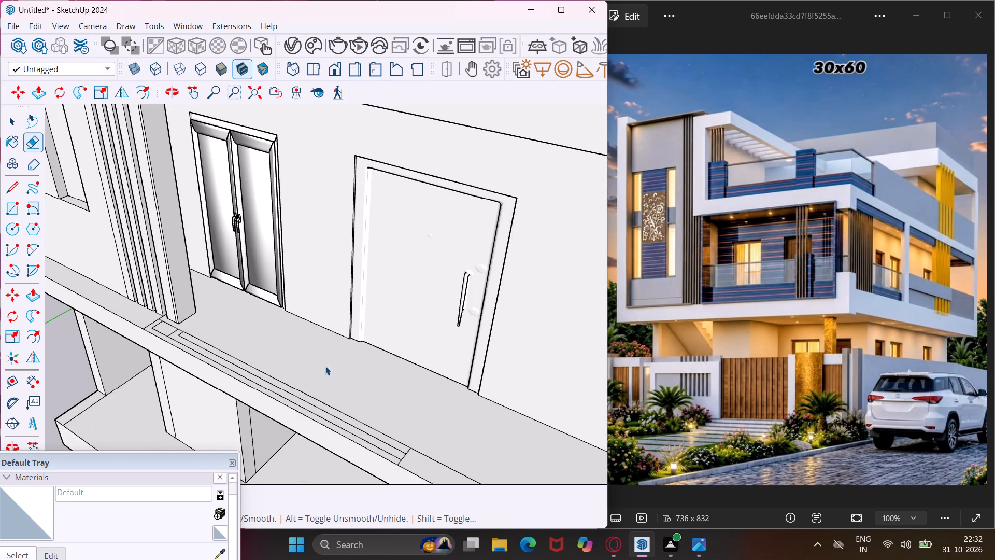
Push/Pull the outermost L-shaped border strip at the balcony's front corner upward into a low parapet.
{"action": "scroll", "coordinate": [164, 315], "scroll_direction": "down", "scroll_amount": 5}
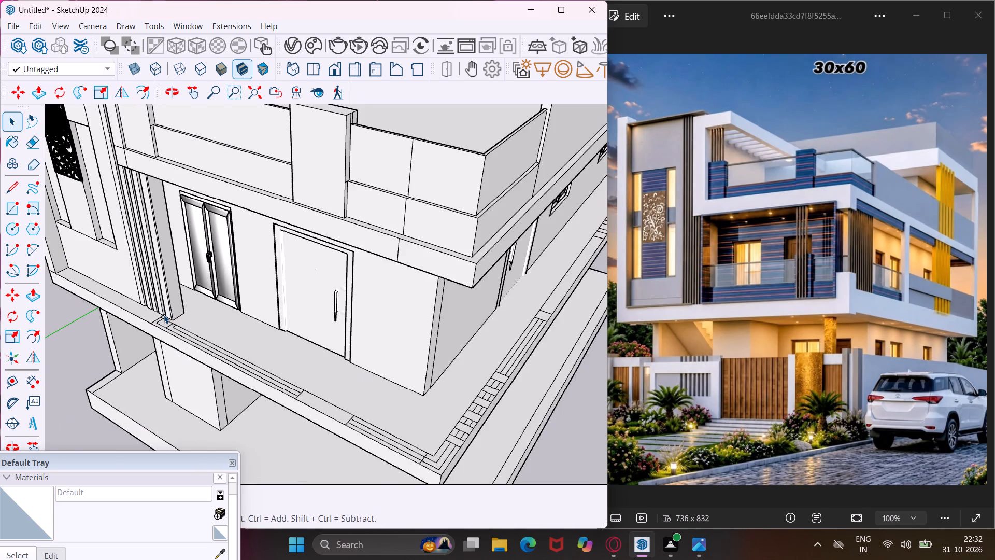
{"action": "scroll", "coordinate": [164, 315], "scroll_direction": "down", "scroll_amount": 3}
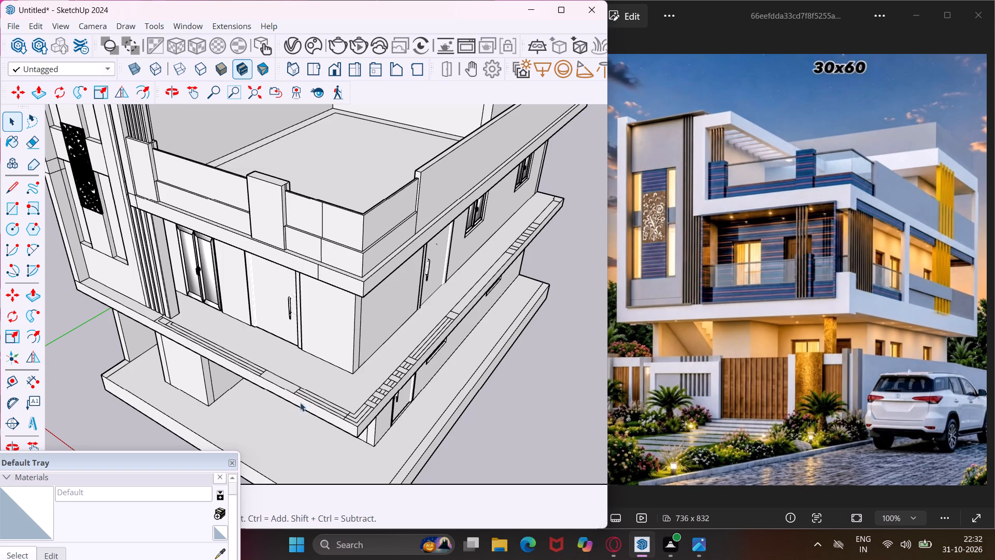
{"action": "scroll", "coordinate": [353, 422], "scroll_direction": "up", "scroll_amount": 4}
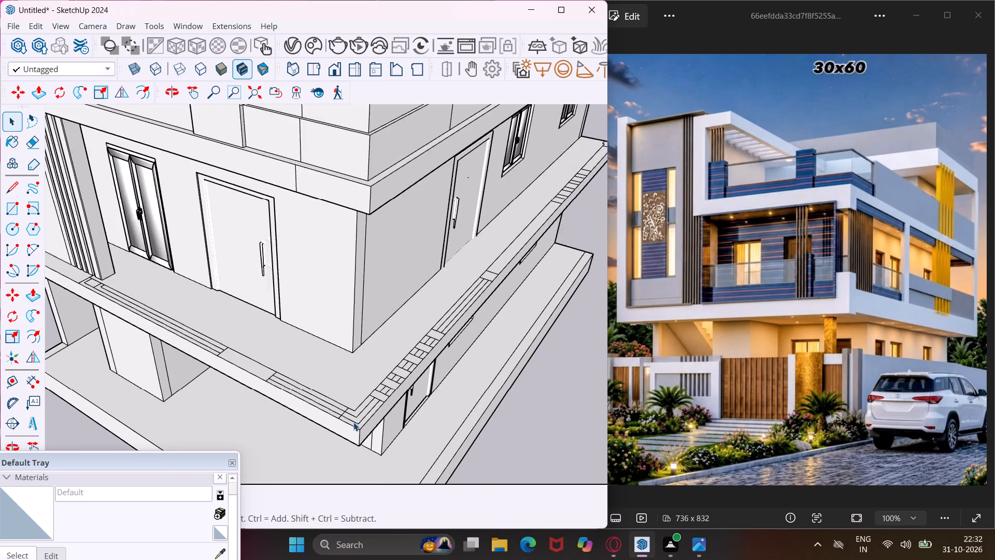
{"action": "scroll", "coordinate": [353, 422], "scroll_direction": "up", "scroll_amount": 12}
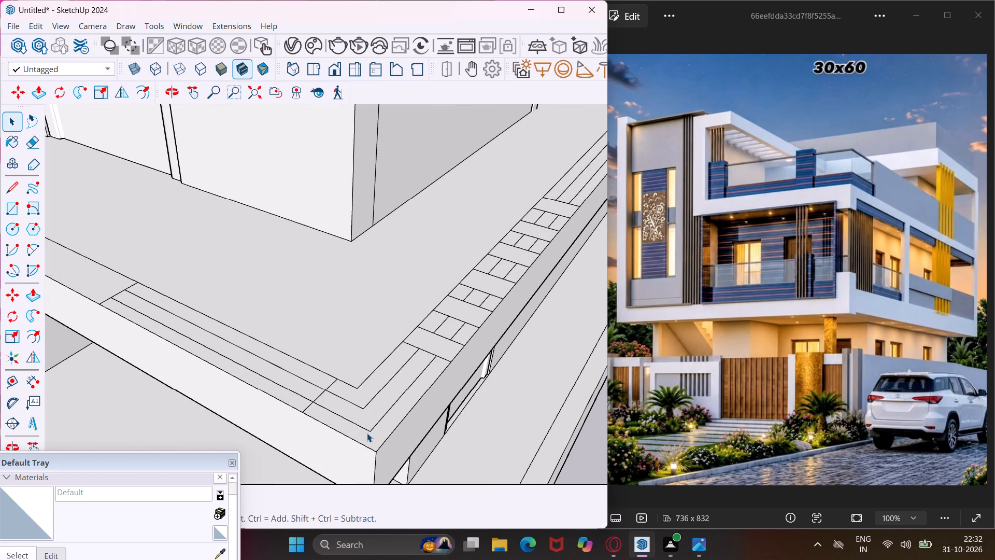
{"action": "left_click", "coordinate": [367, 442]}
{"action": "key", "text": "p"}
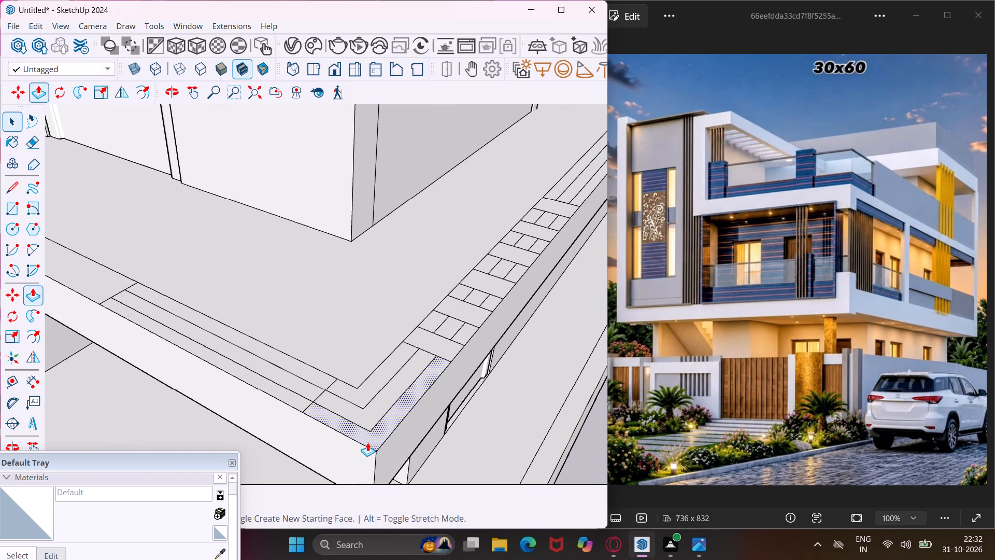
{"action": "left_click", "coordinate": [367, 442]}
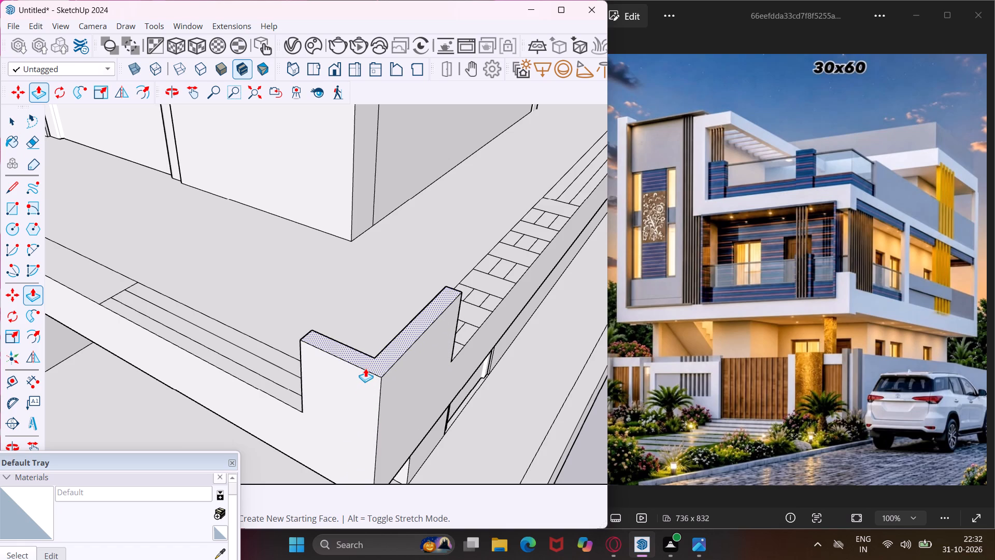
{"action": "left_click", "coordinate": [365, 367]}
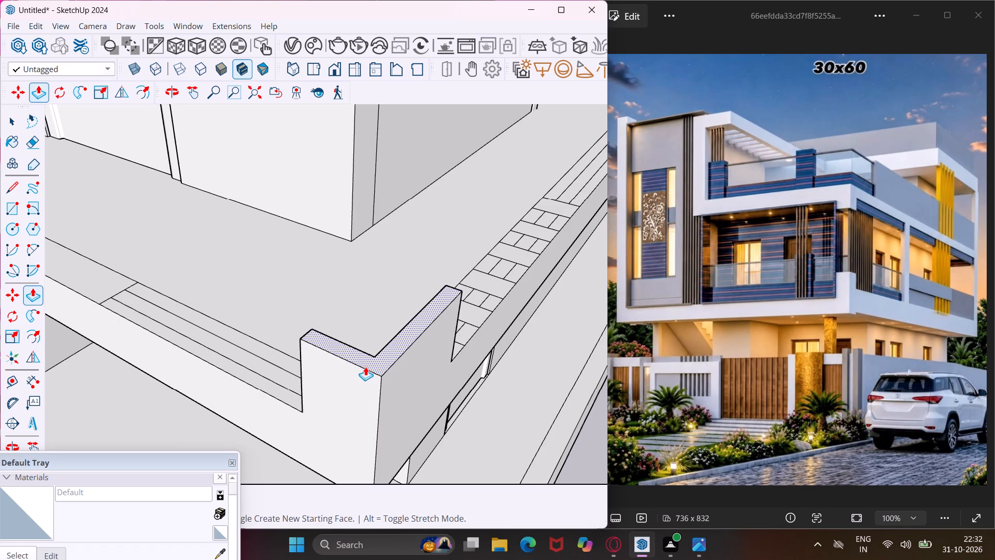
{"action": "key", "text": "Escape"}
Raise the middle and inner L-shaped strips at the balcony corner to the same height as the outer parapet strip.
{"action": "middle_click_drag", "start_coordinate": [365, 367], "coordinate": [497, 422]}
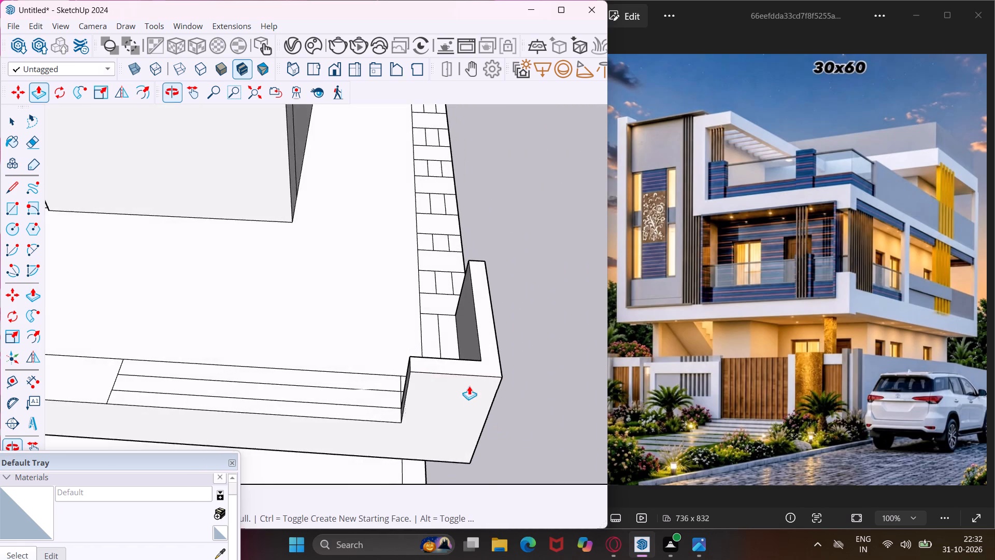
{"action": "scroll", "coordinate": [446, 368], "scroll_direction": "up", "scroll_amount": 8}
{"action": "left_click", "coordinate": [448, 348]}
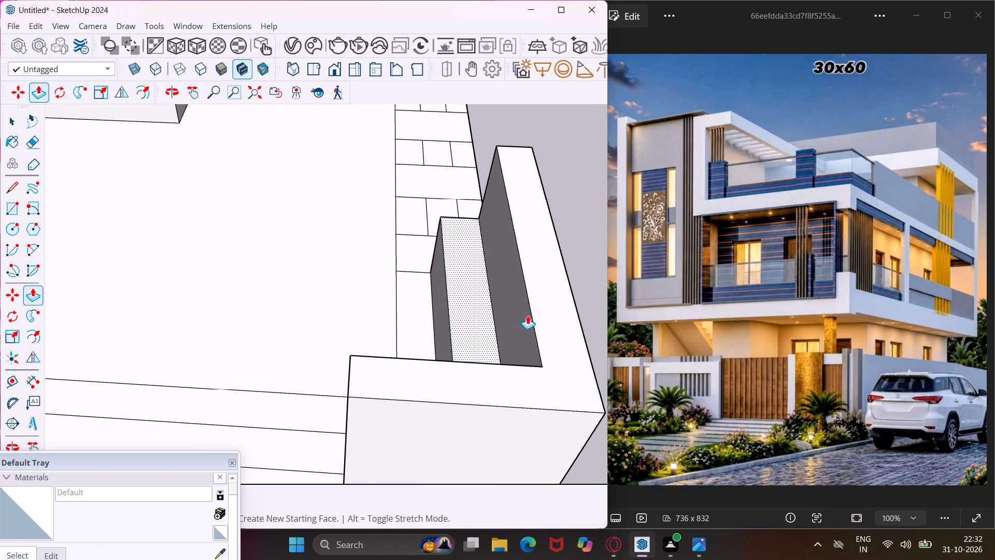
{"action": "left_click", "coordinate": [537, 317]}
{"action": "scroll", "coordinate": [450, 304], "scroll_direction": "up", "scroll_amount": 3}
{"action": "left_click", "coordinate": [414, 309]}
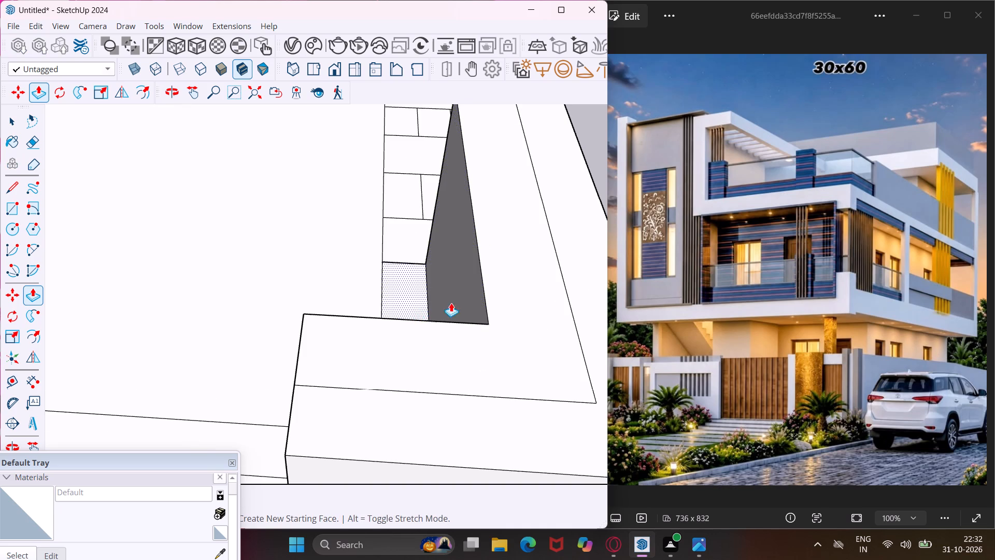
{"action": "left_click", "coordinate": [506, 299]}
Raise the plain cross block on the side border next to the corner parapet to the parapet's height.
{"action": "scroll", "coordinate": [407, 368], "scroll_direction": "down", "scroll_amount": 8}
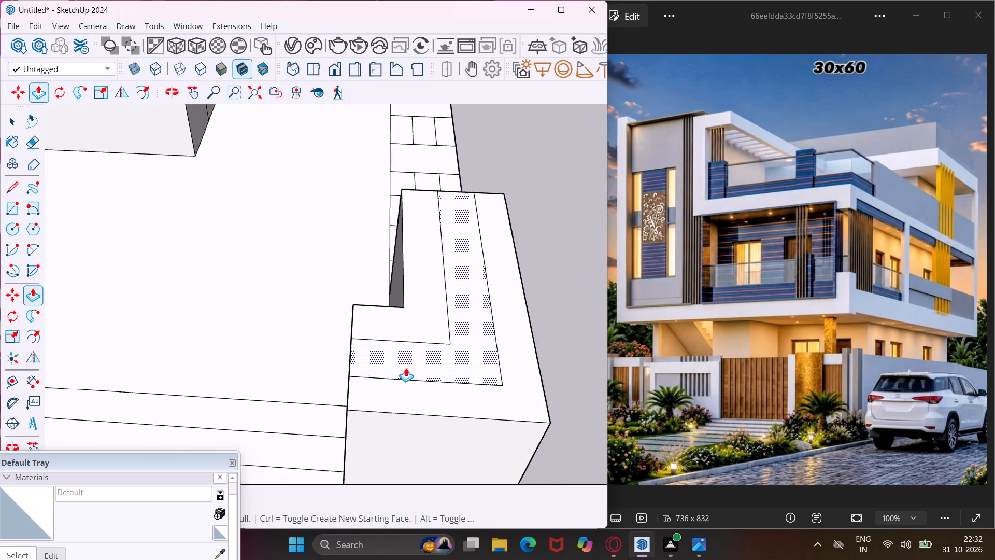
{"action": "scroll", "coordinate": [406, 368], "scroll_direction": "down", "scroll_amount": 2}
{"action": "middle_click_drag", "start_coordinate": [471, 292], "coordinate": [248, 363]}
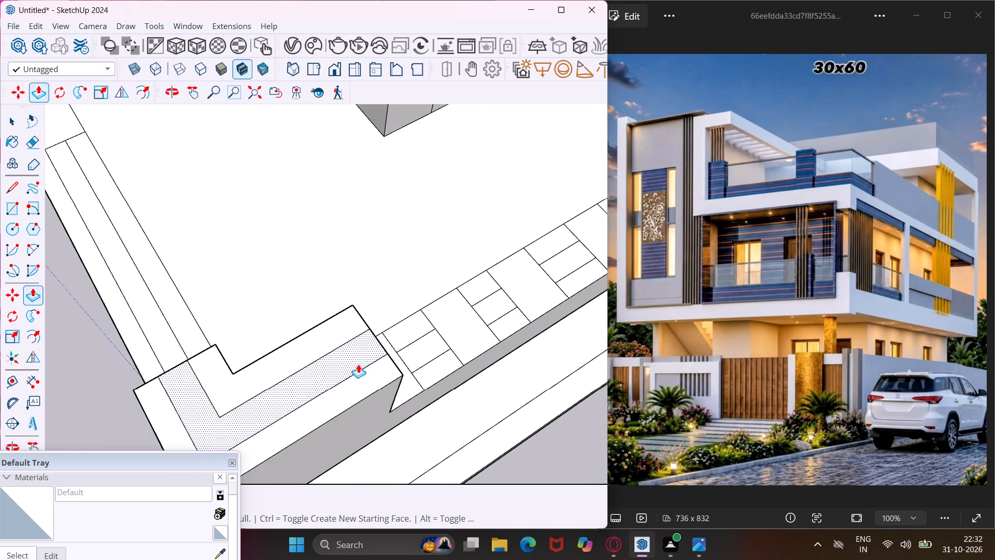
{"action": "scroll", "coordinate": [396, 366], "scroll_direction": "up", "scroll_amount": 5}
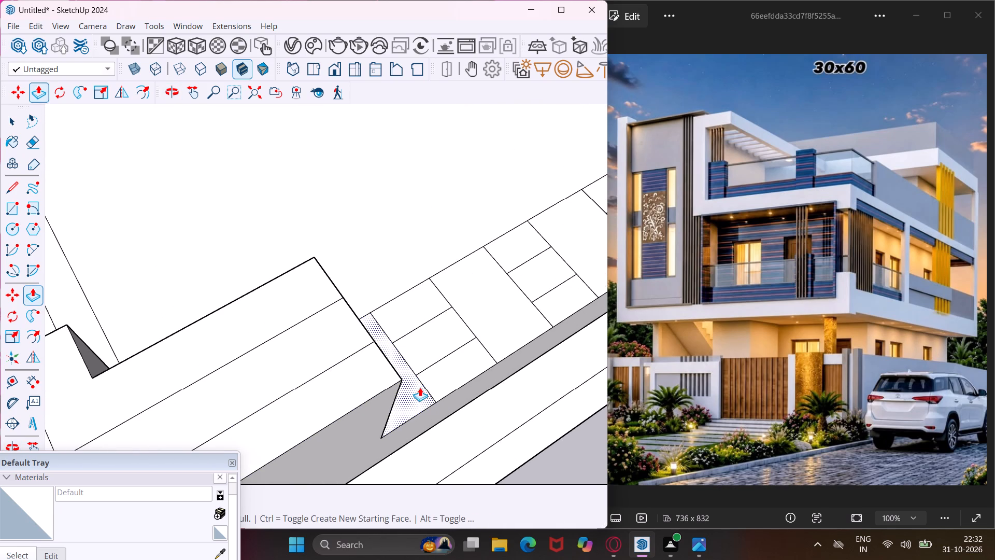
{"action": "left_click", "coordinate": [417, 393]}
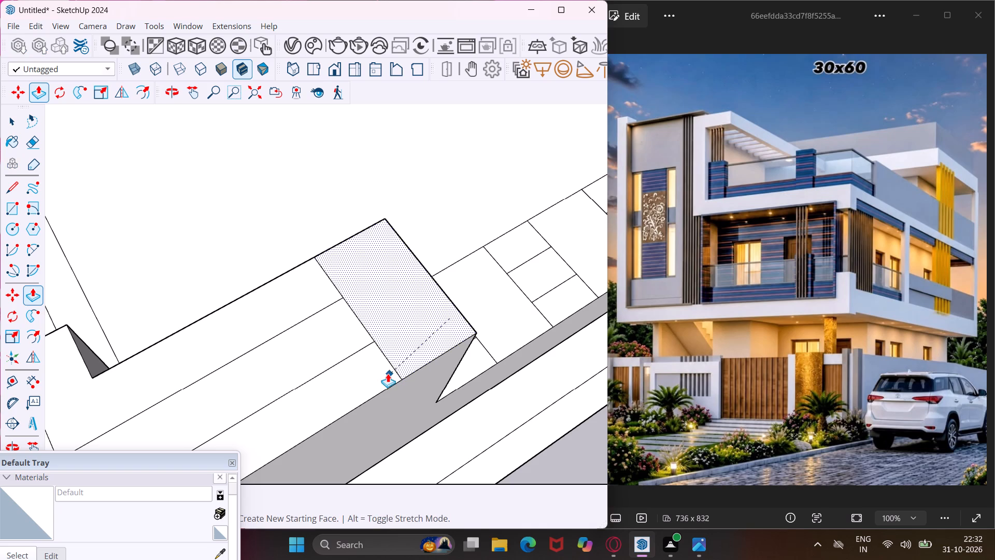
{"action": "left_click", "coordinate": [388, 373]}
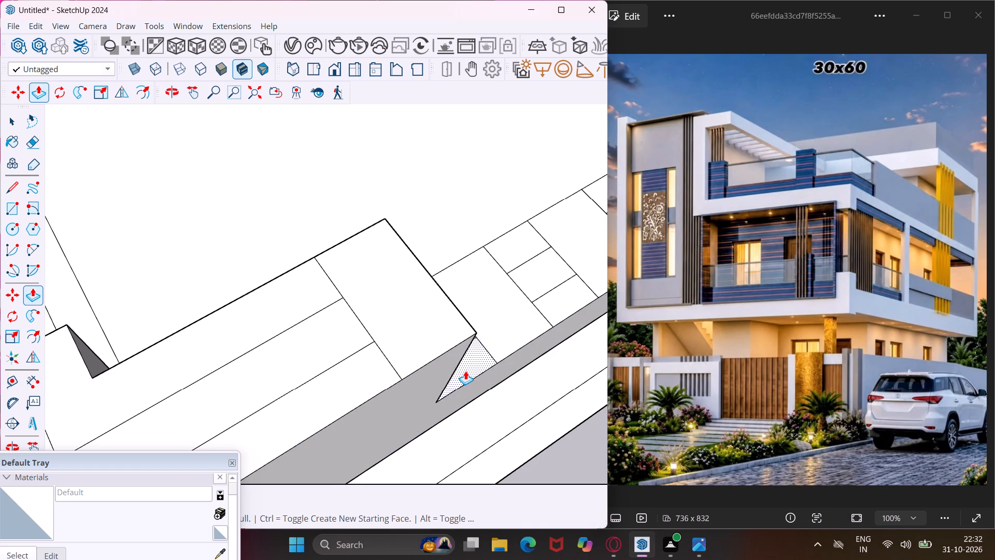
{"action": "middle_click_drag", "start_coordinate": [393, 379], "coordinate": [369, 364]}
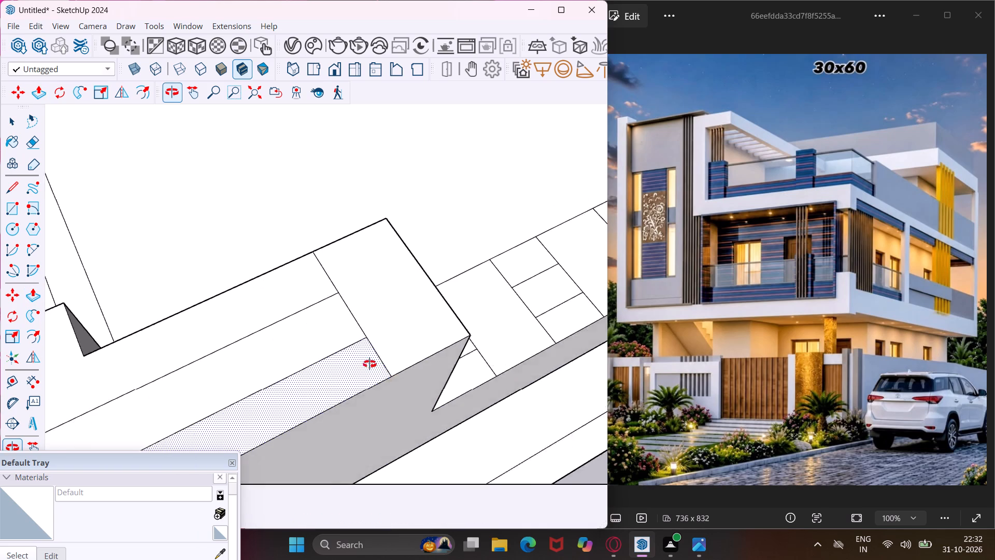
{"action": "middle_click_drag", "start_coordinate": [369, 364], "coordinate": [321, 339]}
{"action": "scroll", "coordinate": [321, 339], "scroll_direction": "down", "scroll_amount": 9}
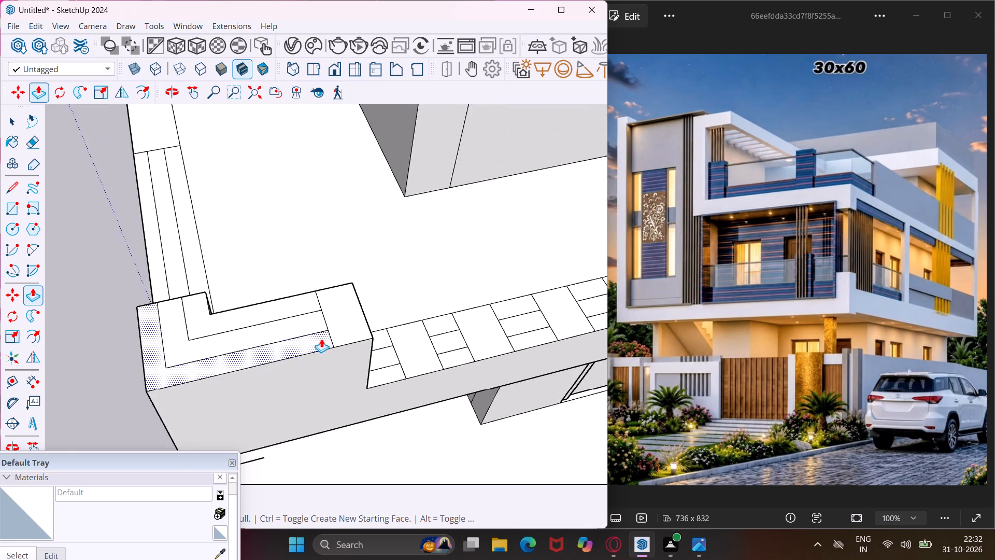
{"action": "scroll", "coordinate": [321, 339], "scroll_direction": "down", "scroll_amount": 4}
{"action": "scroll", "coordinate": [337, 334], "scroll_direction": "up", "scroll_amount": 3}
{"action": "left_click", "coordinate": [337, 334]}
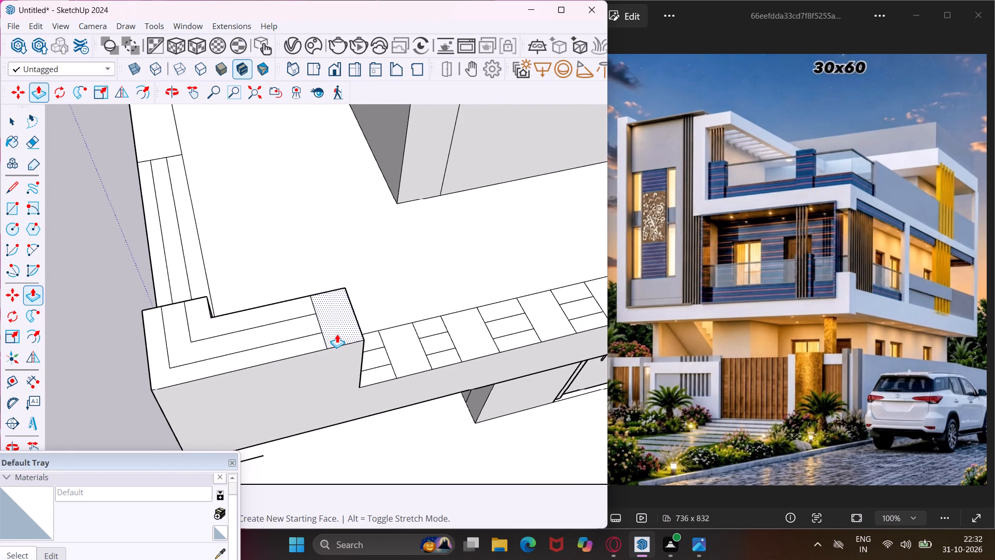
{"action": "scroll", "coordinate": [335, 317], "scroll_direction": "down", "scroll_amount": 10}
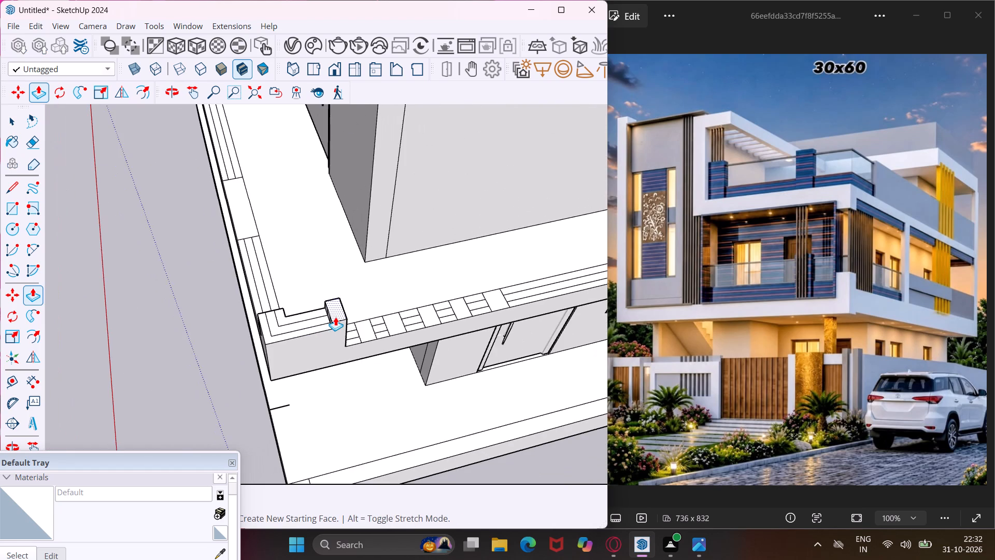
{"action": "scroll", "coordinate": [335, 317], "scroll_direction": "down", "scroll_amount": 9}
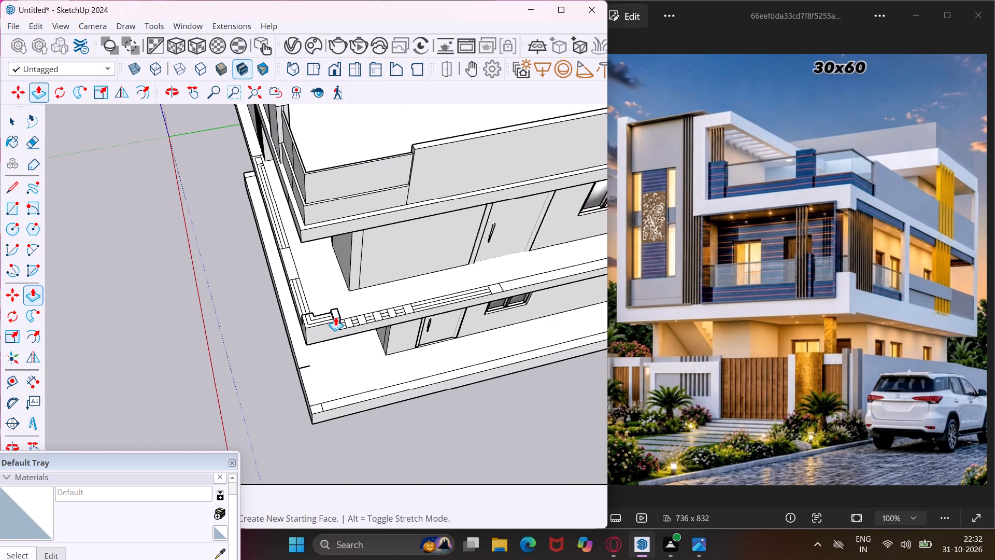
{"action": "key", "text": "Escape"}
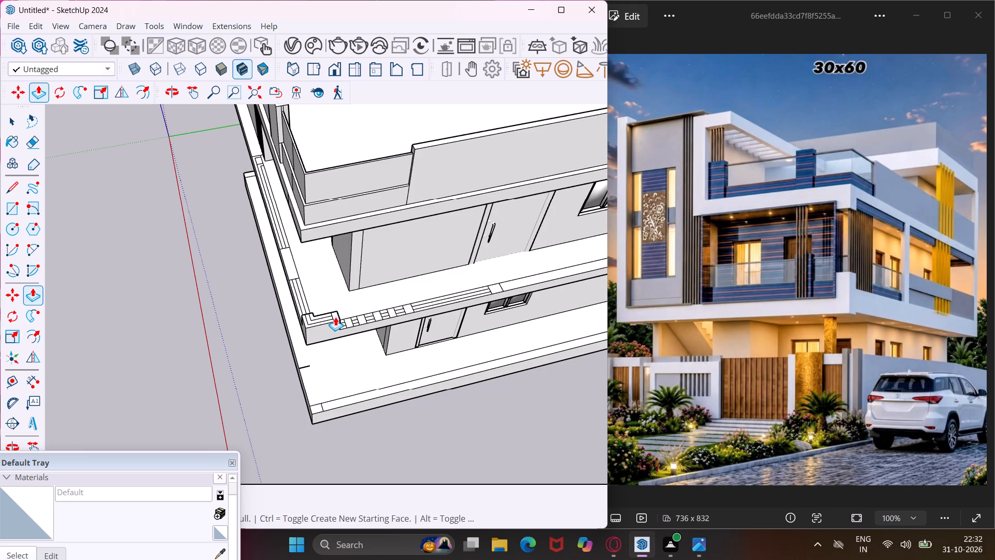
Erase the three dividing lines near the front corner on the underside of the slab above the first-floor balcony.
{"action": "key", "text": "space"}
{"action": "middle_click_drag", "start_coordinate": [309, 244], "coordinate": [416, 39]}
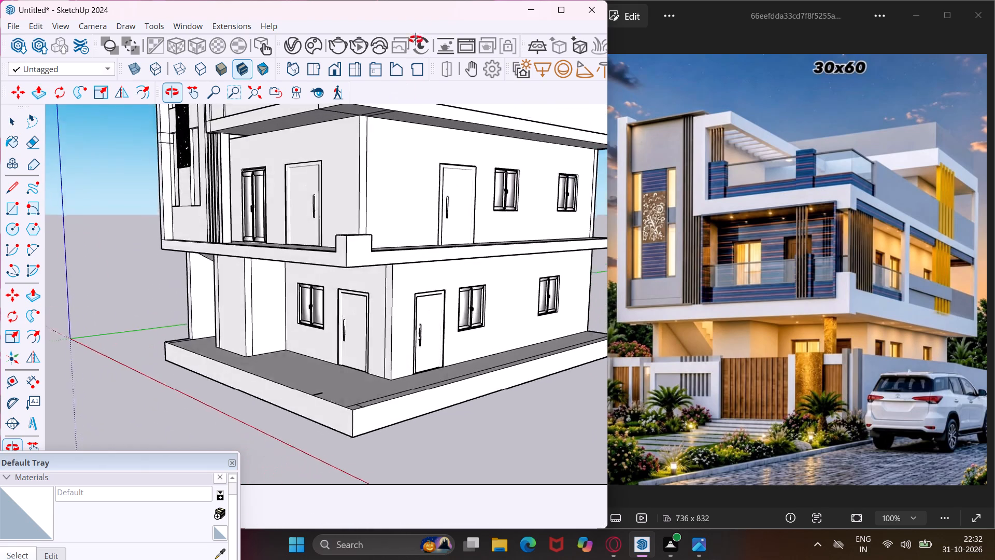
{"action": "middle_click_drag", "start_coordinate": [416, 39], "coordinate": [436, 0]}
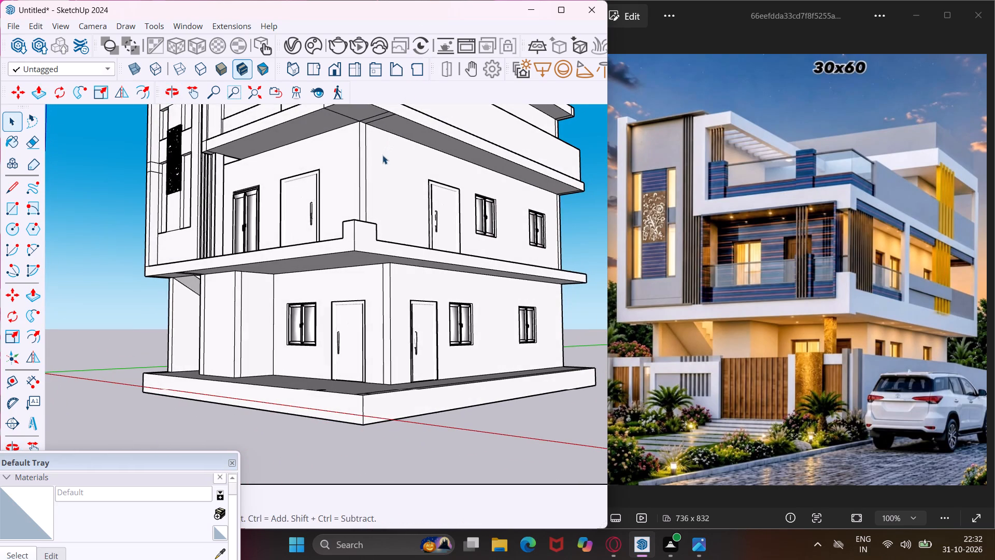
{"action": "left_click", "coordinate": [187, 87]}
{"action": "left_click_drag", "start_coordinate": [317, 184], "coordinate": [318, 218]}
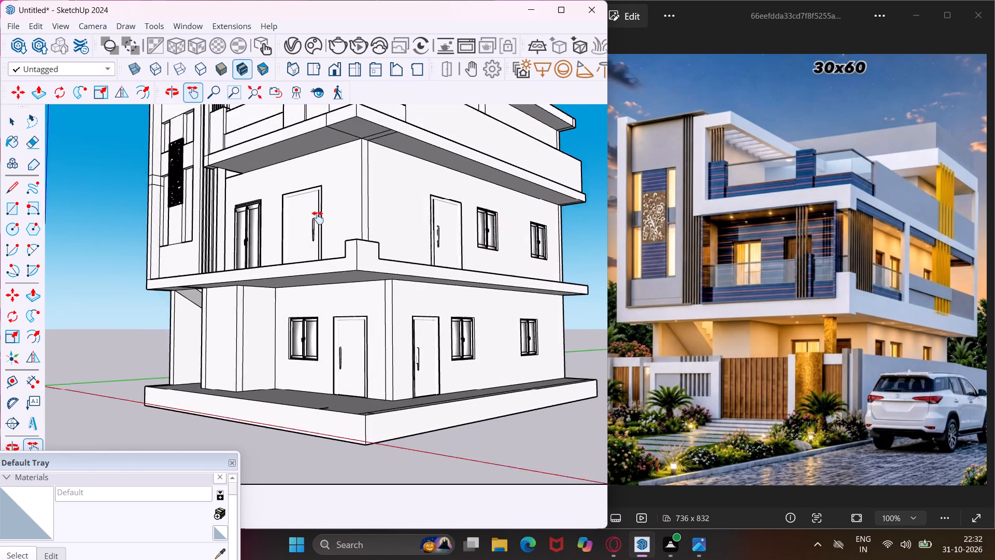
{"action": "left_click_drag", "start_coordinate": [318, 218], "coordinate": [321, 318]}
{"action": "scroll", "coordinate": [360, 272], "scroll_direction": "up", "scroll_amount": 4}
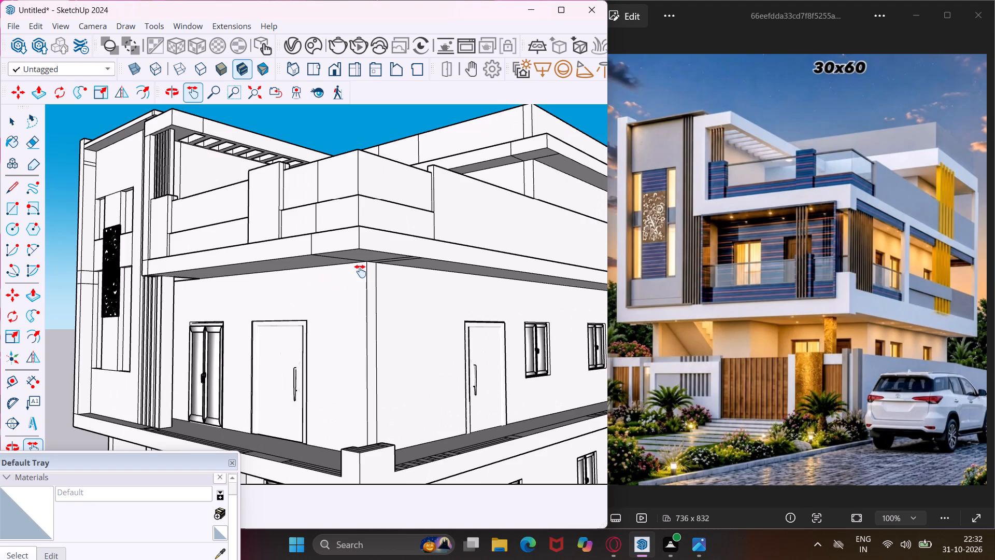
{"action": "middle_click_drag", "start_coordinate": [360, 271], "coordinate": [371, 167]}
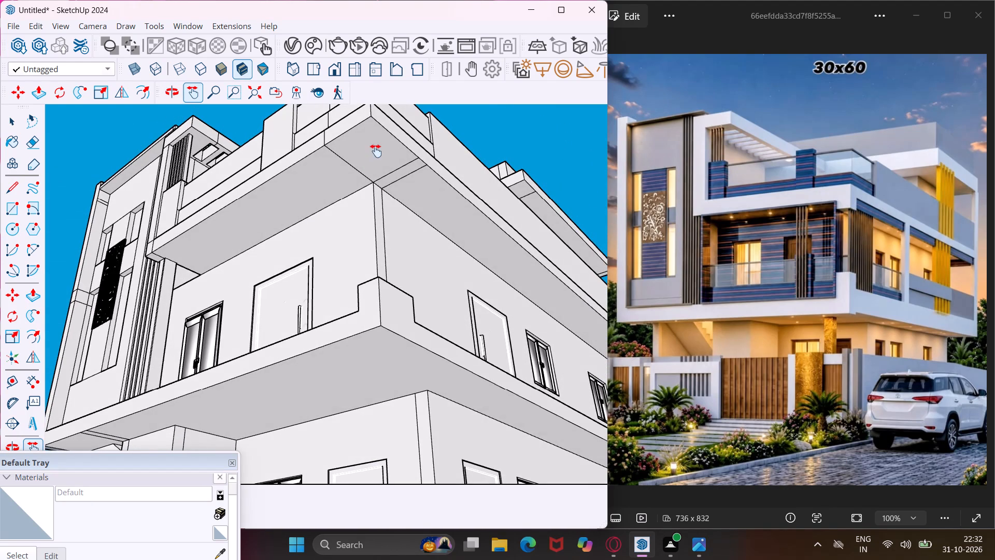
{"action": "key", "text": "Escape"}
{"action": "key", "text": "space"}
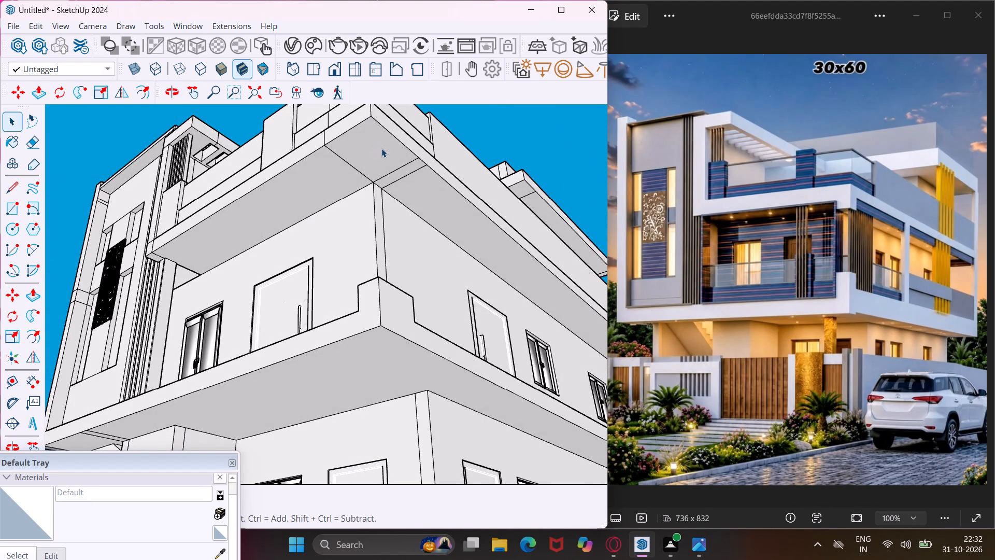
{"action": "key", "text": "e"}
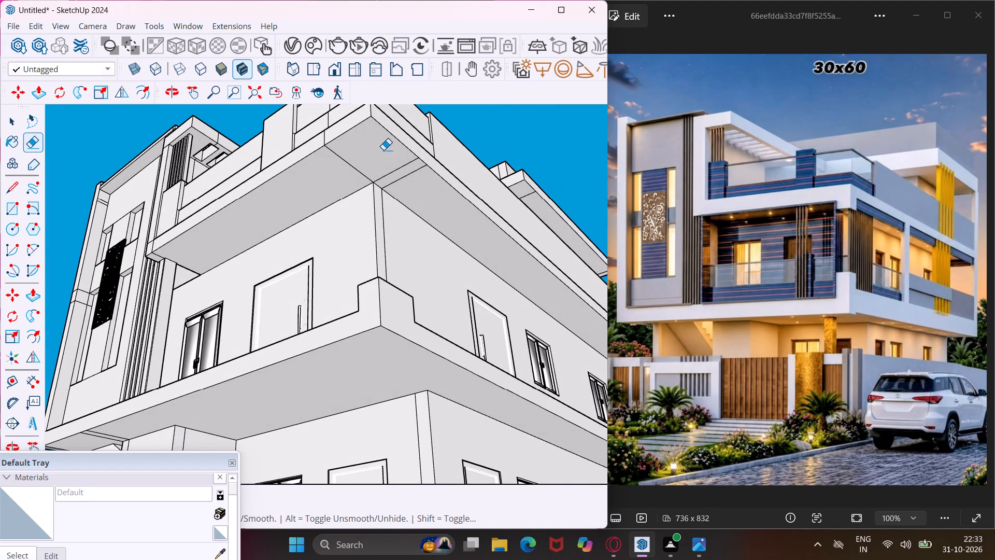
{"action": "scroll", "coordinate": [390, 157], "scroll_direction": "up", "scroll_amount": 4}
{"action": "left_click", "coordinate": [420, 165]}
{"action": "left_click", "coordinate": [426, 175]}
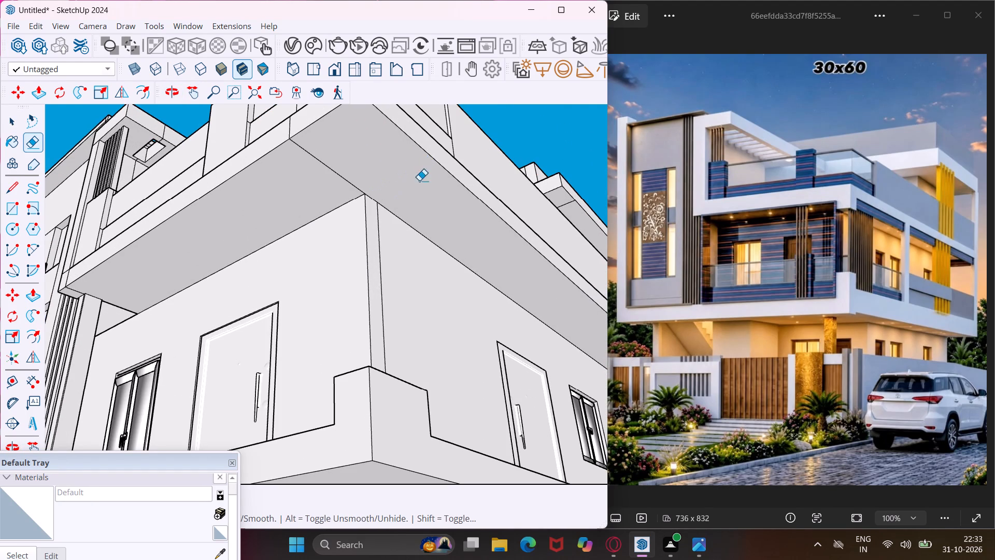
{"action": "left_click", "coordinate": [351, 181]}
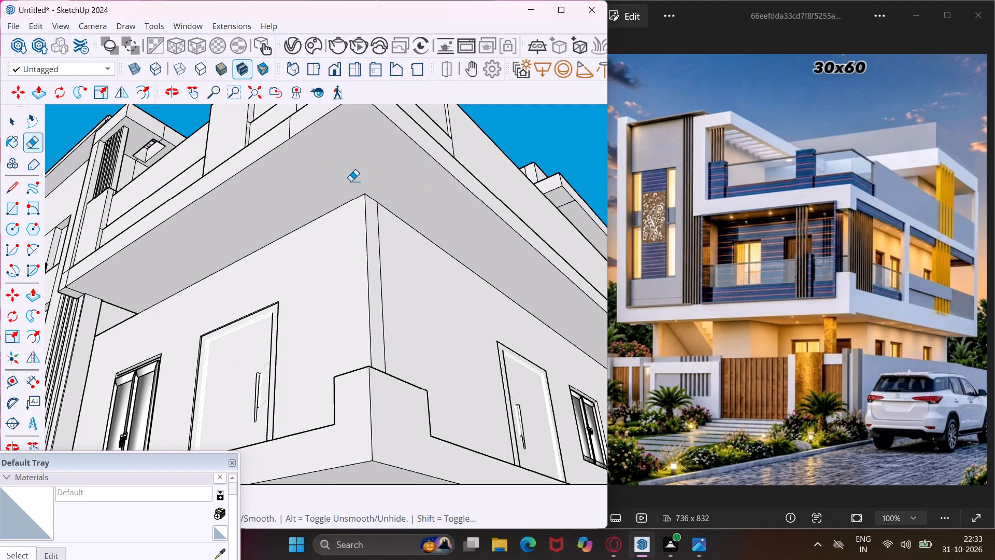
{"action": "key", "text": "Escape"}
{"action": "key", "text": "space"}
Offset the outline of the slab's L-shaped underside face inward to form a narrow border strip.
{"action": "left_click", "coordinate": [351, 181]}
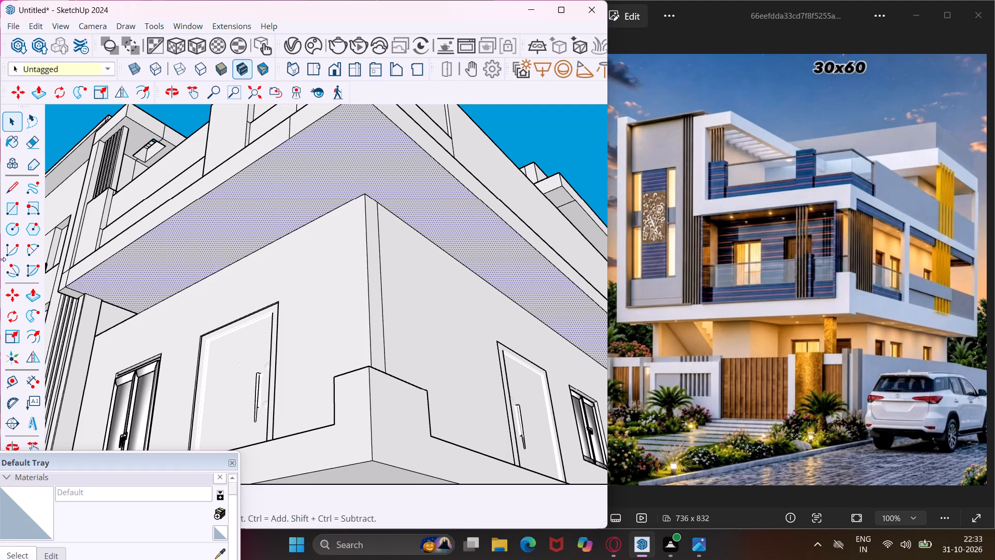
{"action": "left_click", "coordinate": [35, 338]}
{"action": "scroll", "coordinate": [345, 117], "scroll_direction": "up", "scroll_amount": 2}
{"action": "left_click", "coordinate": [346, 117]}
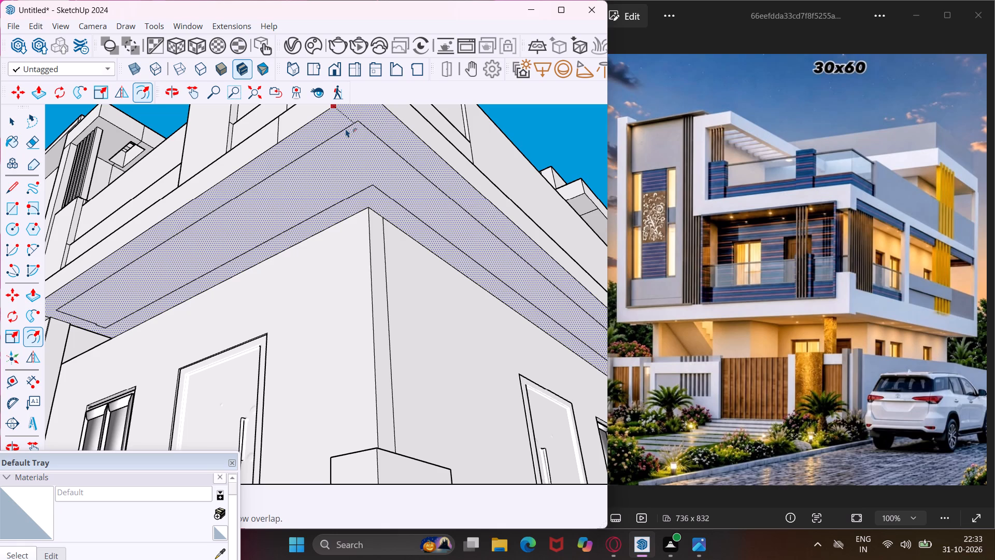
{"action": "left_click", "coordinate": [346, 129]}
{"action": "key", "text": "Escape"}
{"action": "key", "text": "space"}
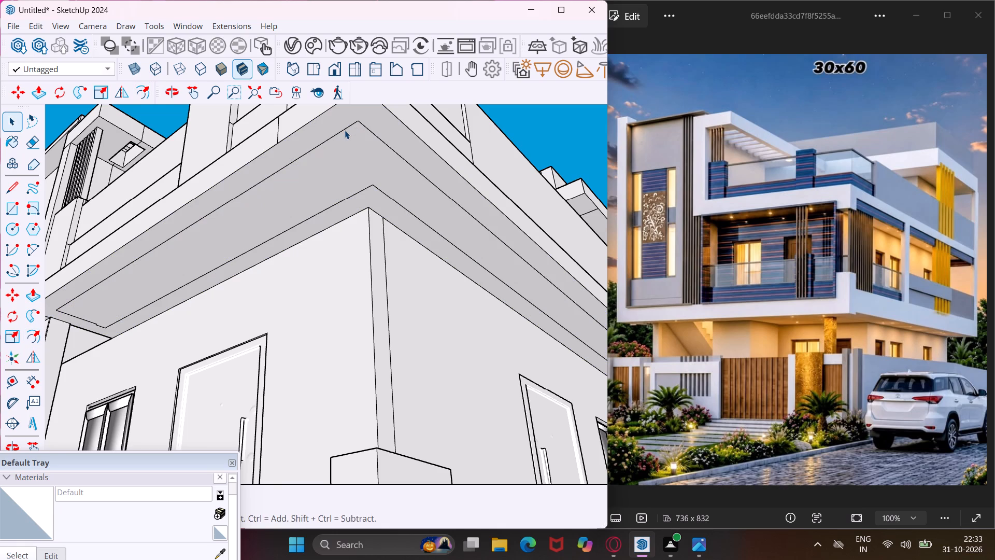
Draw a short line extending the offset outline to the slab's end edge beside the front tower.
{"action": "scroll", "coordinate": [345, 130], "scroll_direction": "down", "scroll_amount": 4}
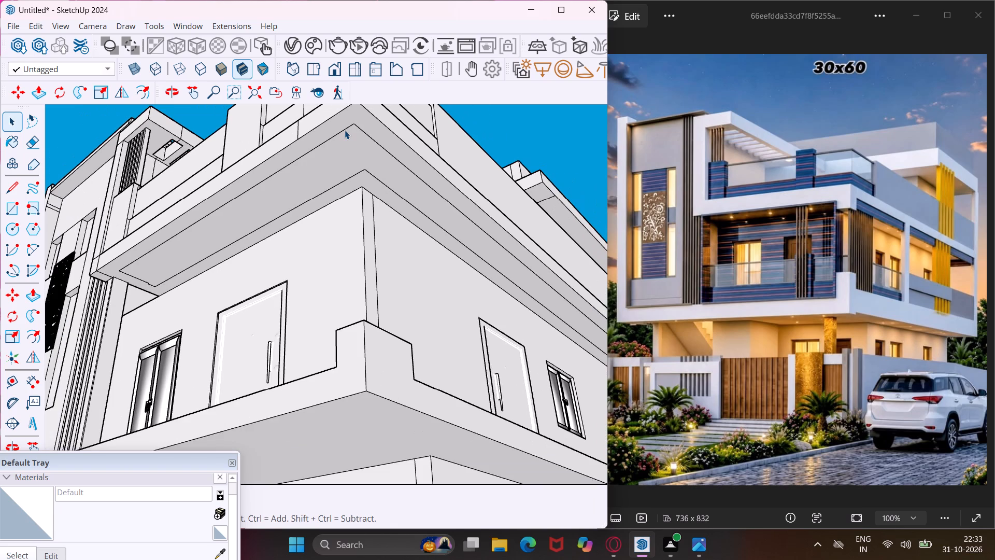
{"action": "left_click", "coordinate": [16, 194]}
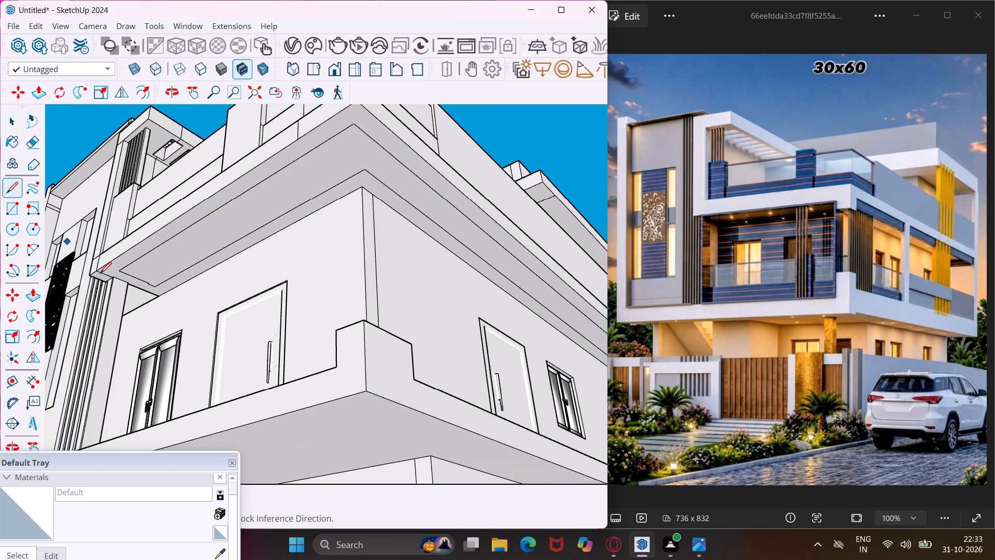
{"action": "scroll", "coordinate": [116, 285], "scroll_direction": "up", "scroll_amount": 7}
{"action": "left_click", "coordinate": [122, 257]}
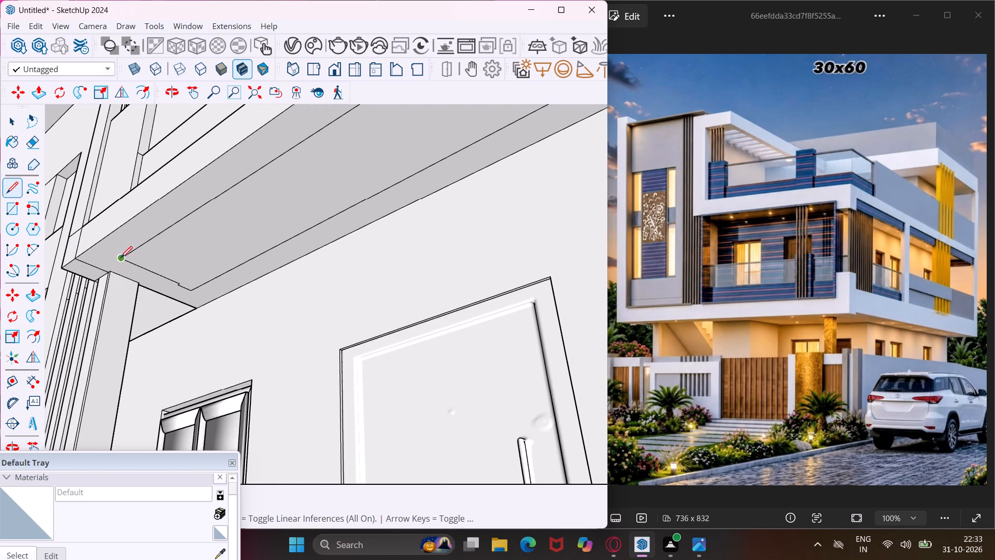
{"action": "left_click", "coordinate": [101, 270]}
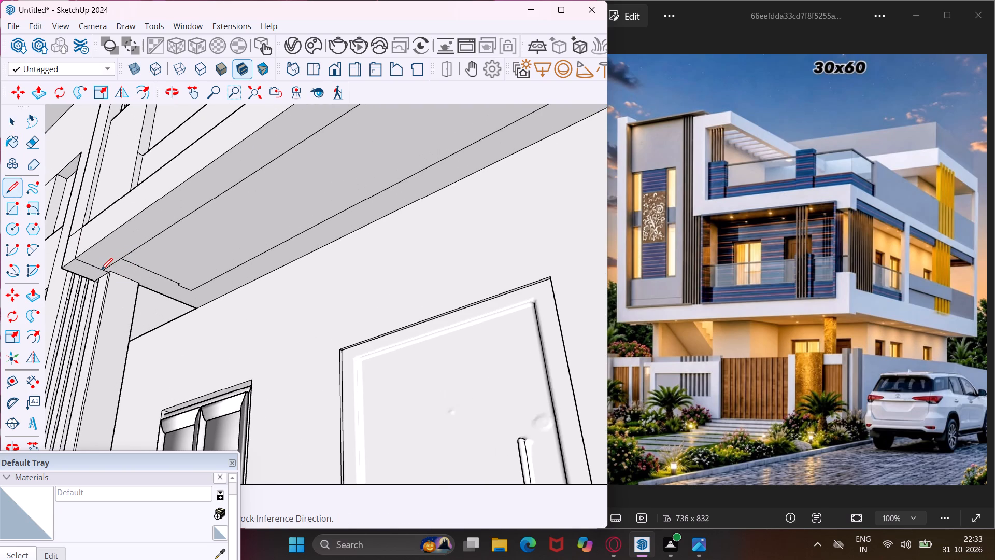
{"action": "key", "text": "Escape"}
{"action": "key", "text": "space"}
Draw a matching short line extending the offset outline to the slab's end edge at the rear of the side wing.
{"action": "scroll", "coordinate": [95, 258], "scroll_direction": "down", "scroll_amount": 6}
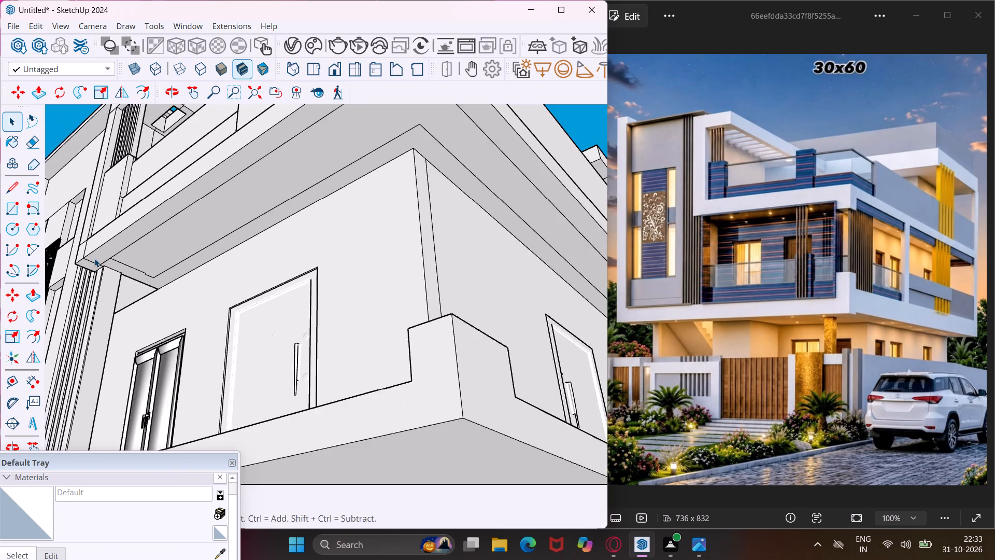
{"action": "scroll", "coordinate": [94, 258], "scroll_direction": "down", "scroll_amount": 5}
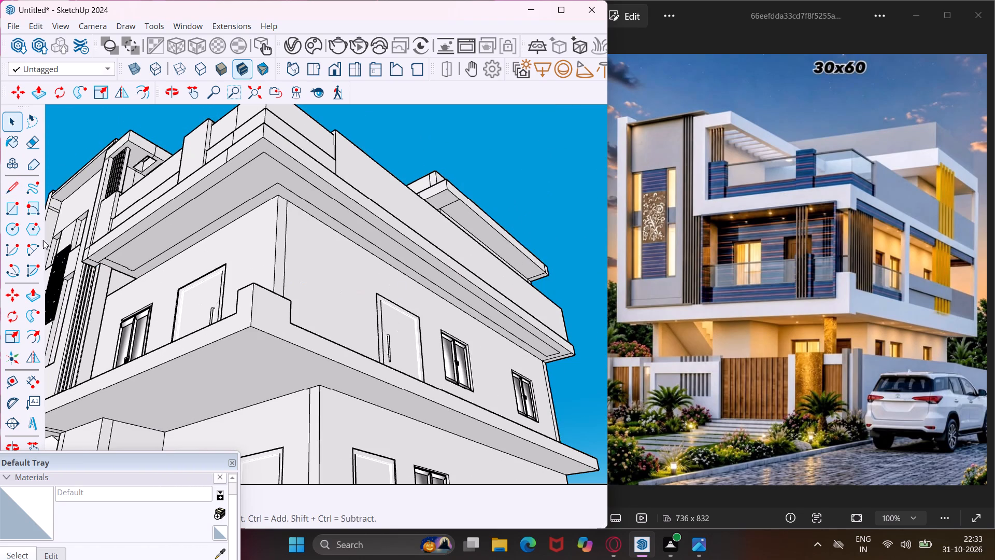
{"action": "left_click", "coordinate": [14, 190]}
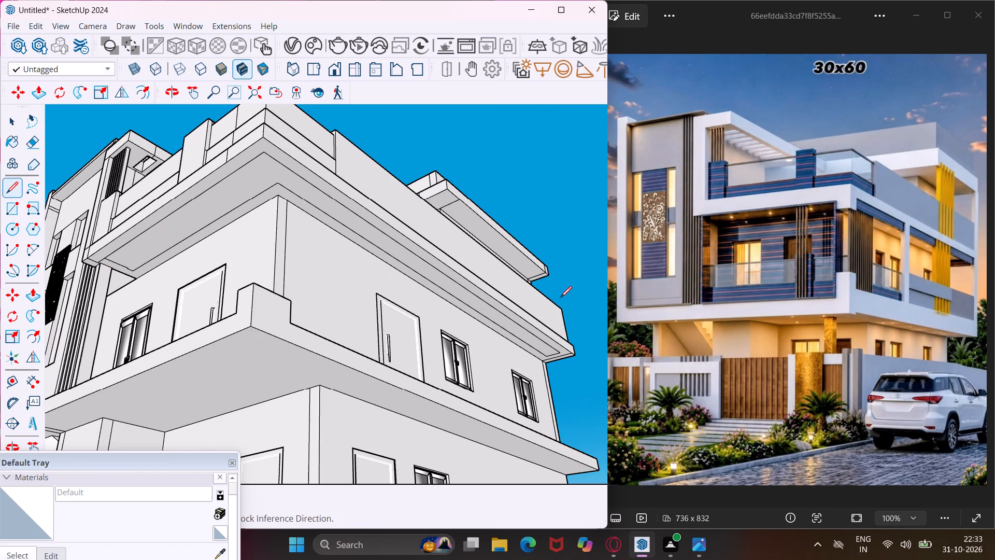
{"action": "scroll", "coordinate": [559, 301], "scroll_direction": "up", "scroll_amount": 3}
{"action": "scroll", "coordinate": [559, 351], "scroll_direction": "up", "scroll_amount": 4}
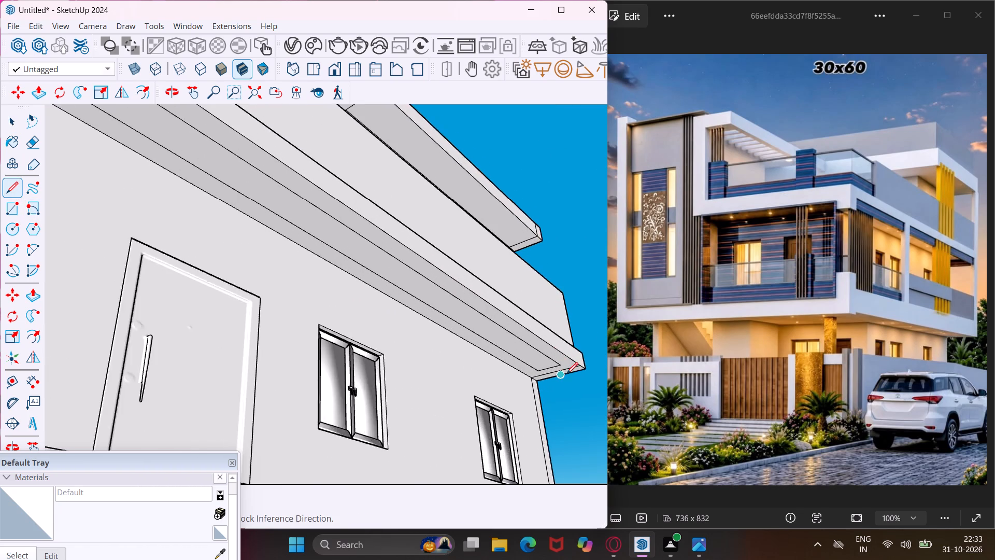
{"action": "scroll", "coordinate": [566, 374], "scroll_direction": "up", "scroll_amount": 4}
{"action": "middle_click_drag", "start_coordinate": [566, 374], "coordinate": [561, 359]}
{"action": "scroll", "coordinate": [559, 357], "scroll_direction": "up", "scroll_amount": 4}
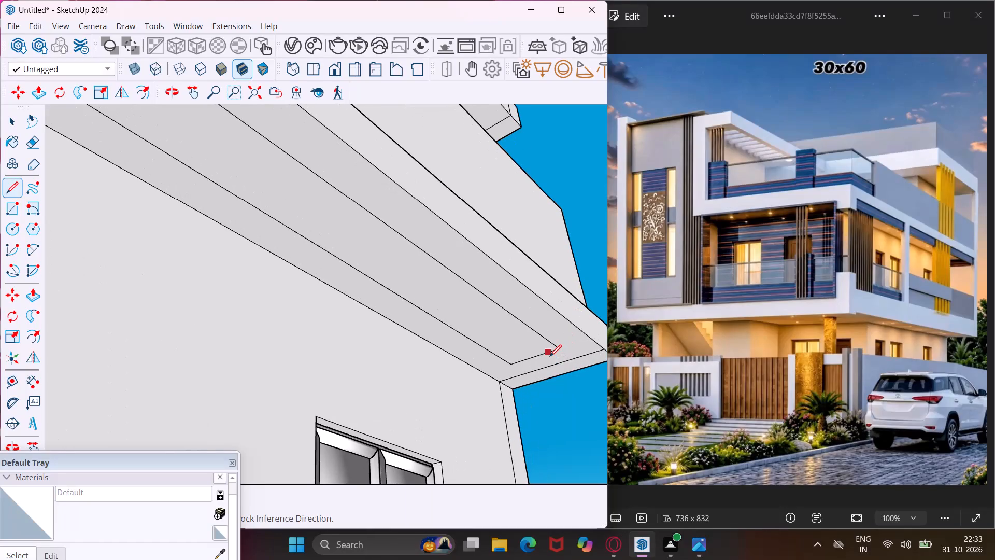
{"action": "left_click", "coordinate": [557, 352]}
{"action": "left_click", "coordinate": [569, 361]}
Draw short cross lines over the underside border strip on both sides of the front corner to isolate an L-shaped corner piece.
{"action": "scroll", "coordinate": [559, 355], "scroll_direction": "down", "scroll_amount": 17}
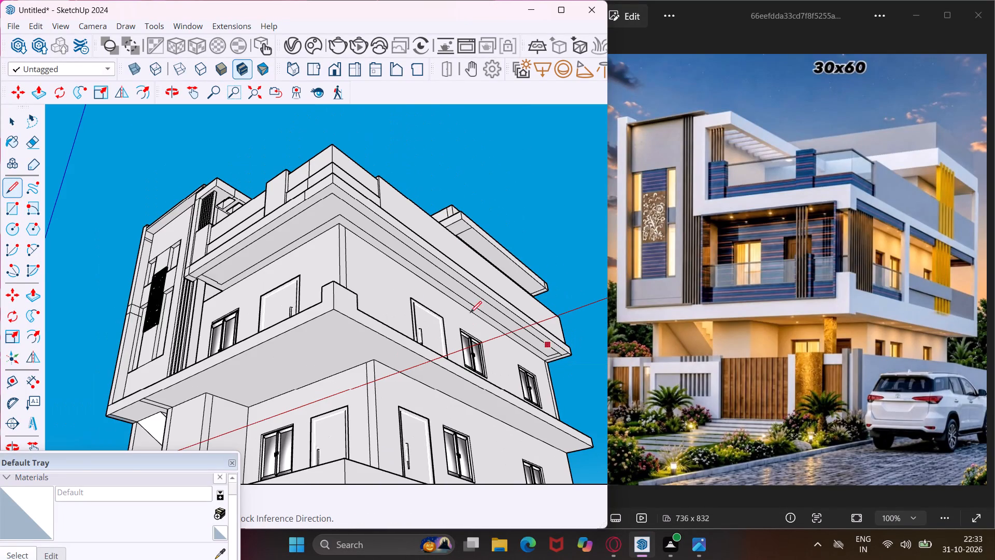
{"action": "scroll", "coordinate": [322, 194], "scroll_direction": "up", "scroll_amount": 8}
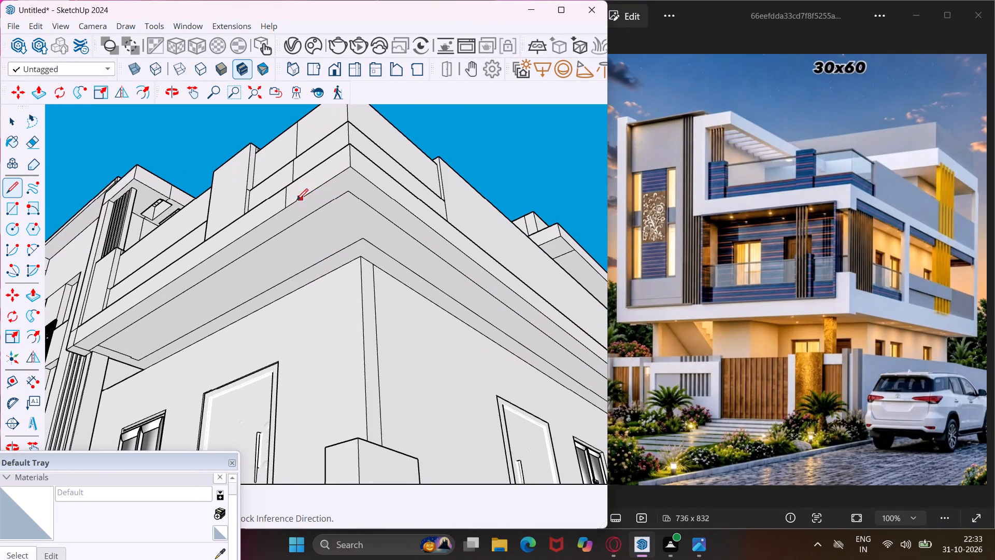
{"action": "left_click", "coordinate": [282, 212]}
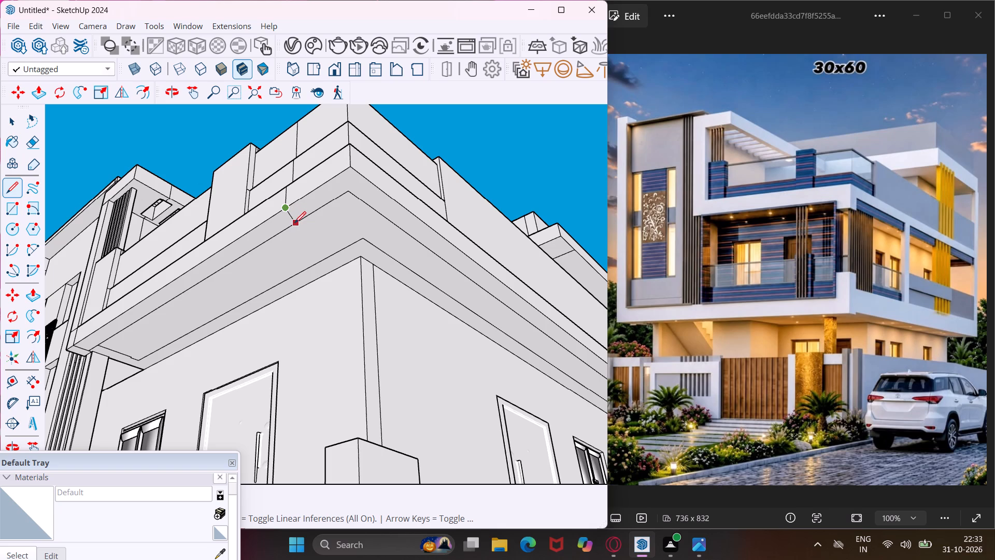
{"action": "left_click", "coordinate": [300, 223]}
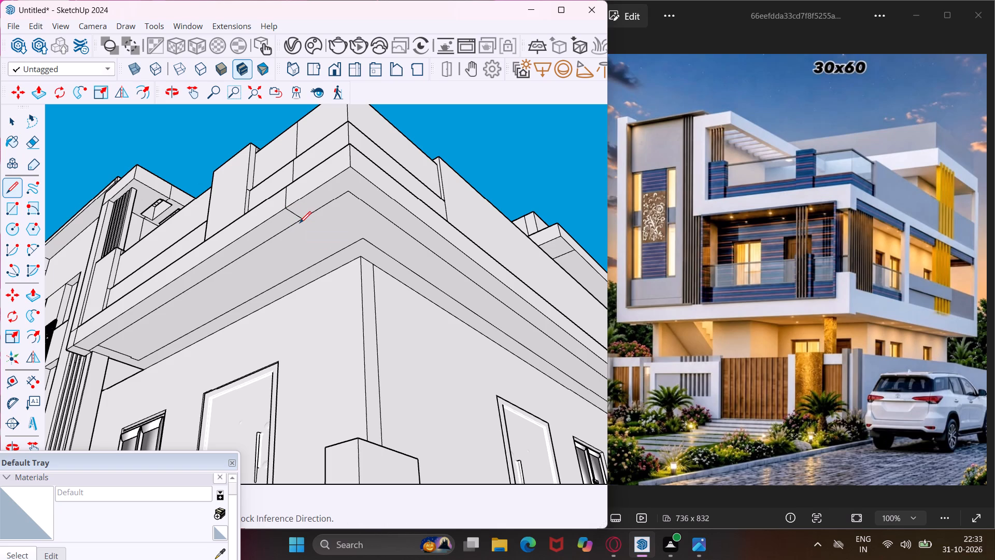
{"action": "left_click", "coordinate": [378, 212]}
{"action": "left_click", "coordinate": [392, 202]}
{"action": "key", "text": "Escape"}
{"action": "key", "text": "space"}
Push/Pull the isolated L-shaped corner face on the slab's underside downward to form a dropped corner block.
{"action": "left_click", "coordinate": [353, 190]}
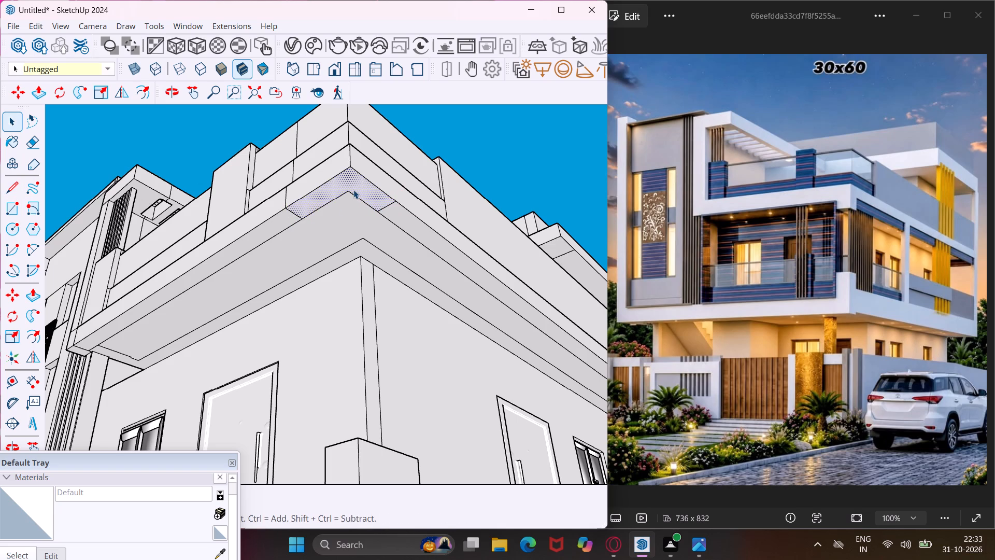
{"action": "key", "text": "p"}
{"action": "left_click", "coordinate": [353, 190]}
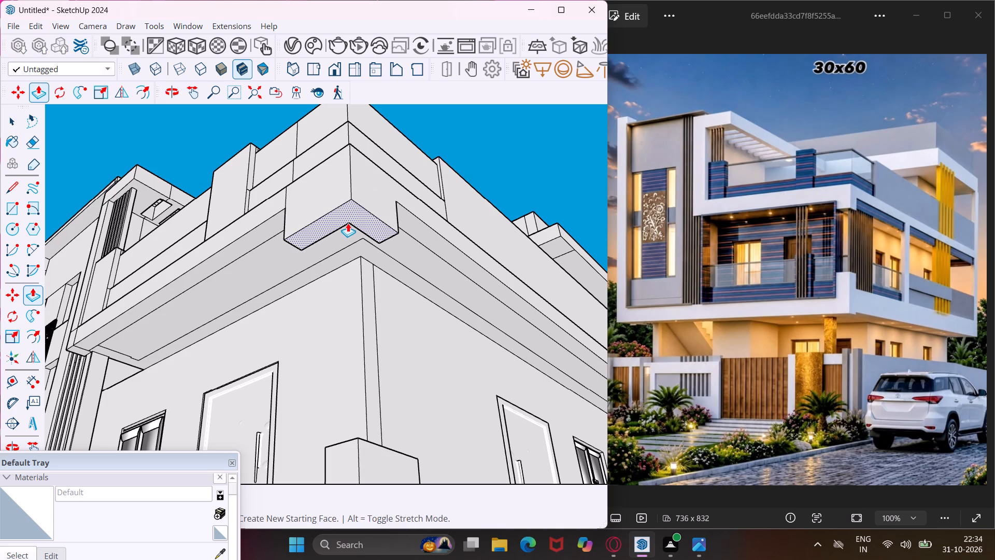
{"action": "left_click", "coordinate": [348, 223]}
{"action": "key", "text": "Escape"}
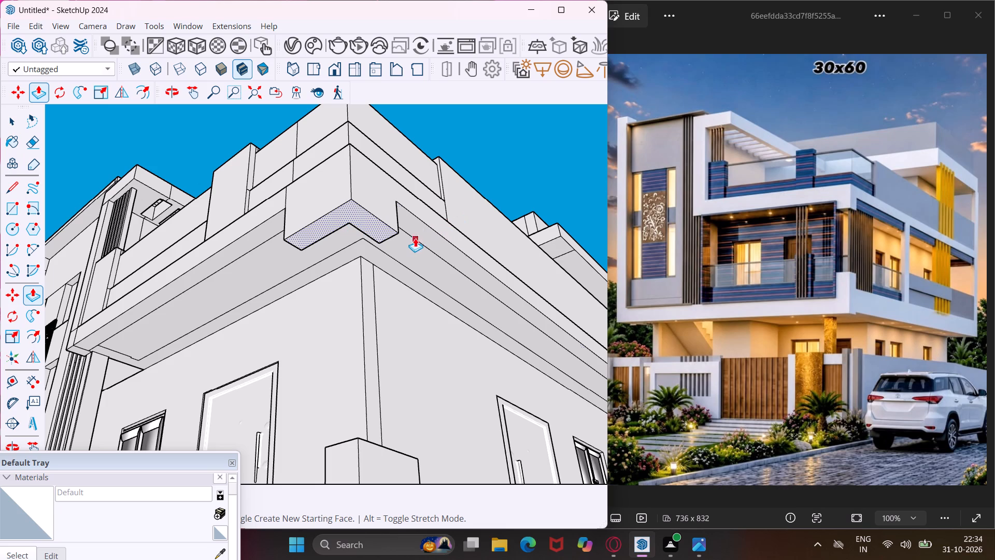
Pull the remaining side and front border strips of the slab's underside down slightly on both sides of the corner block.
{"action": "scroll", "coordinate": [409, 227], "scroll_direction": "up", "scroll_amount": 3}
{"action": "left_click", "coordinate": [409, 227]}
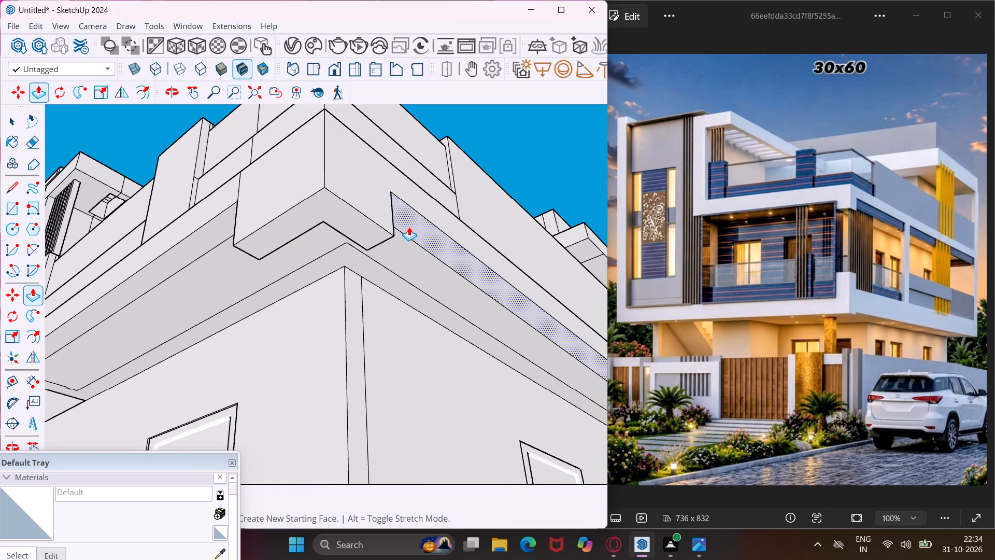
{"action": "left_click", "coordinate": [411, 253]}
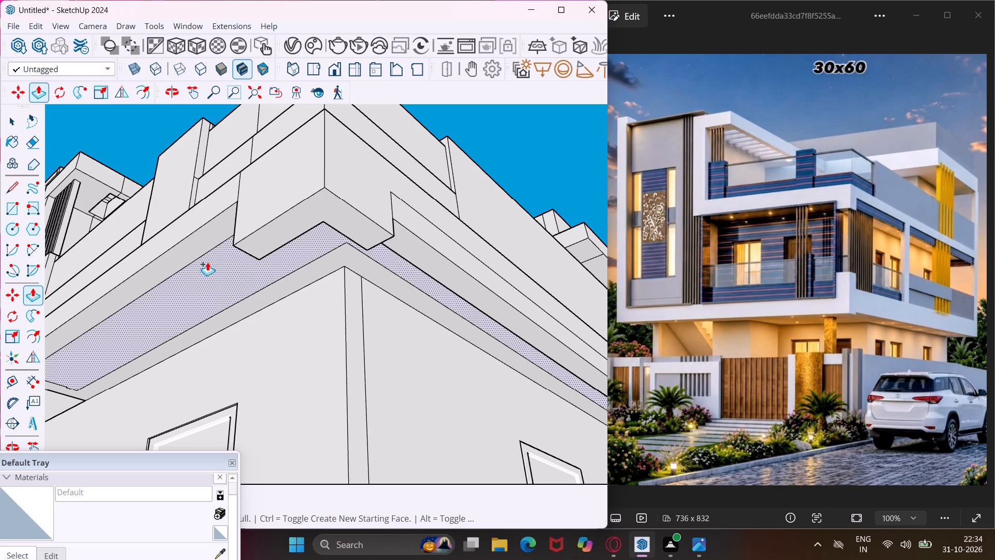
{"action": "scroll", "coordinate": [193, 245], "scroll_direction": "up", "scroll_amount": 4}
{"action": "middle_click_drag", "start_coordinate": [193, 245], "coordinate": [250, 248]}
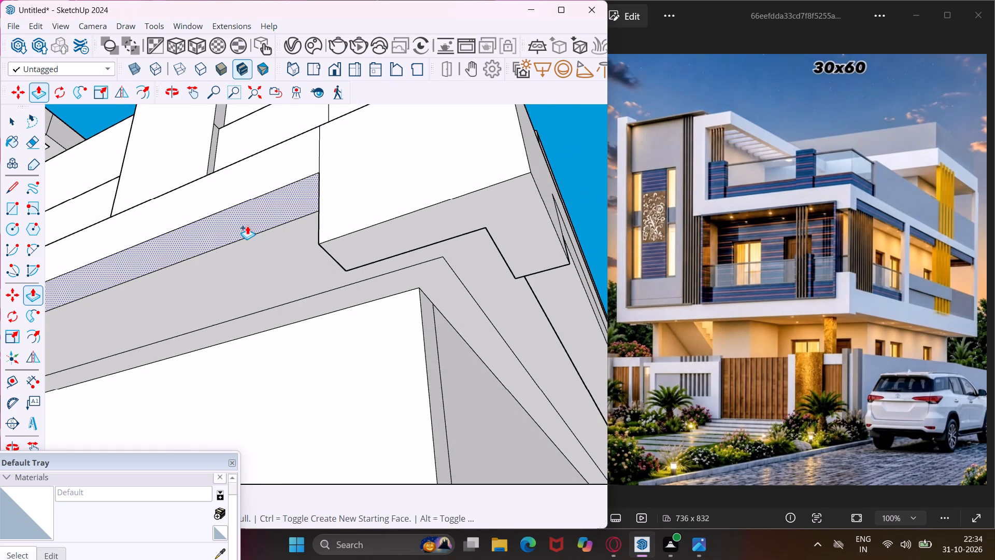
{"action": "left_click", "coordinate": [247, 225]}
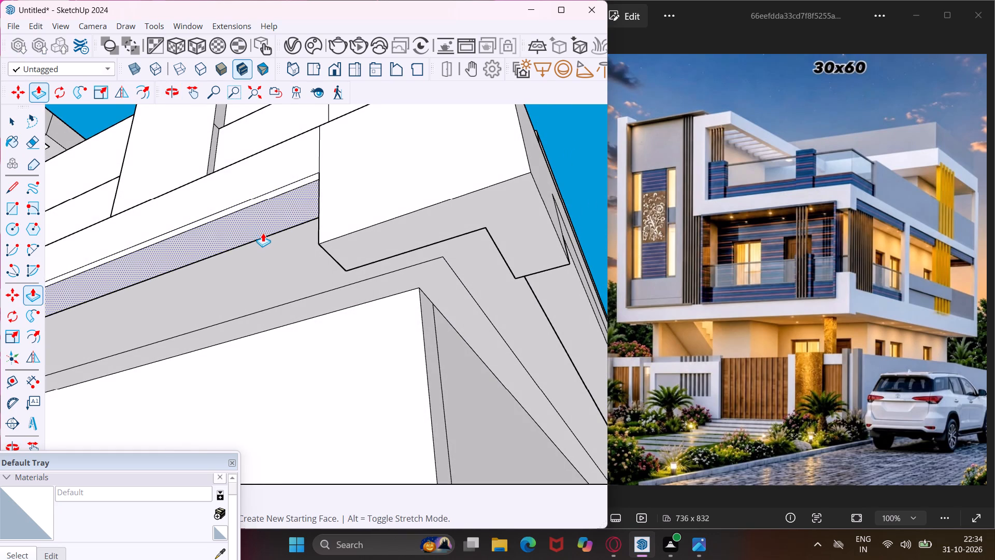
{"action": "left_click", "coordinate": [276, 258]}
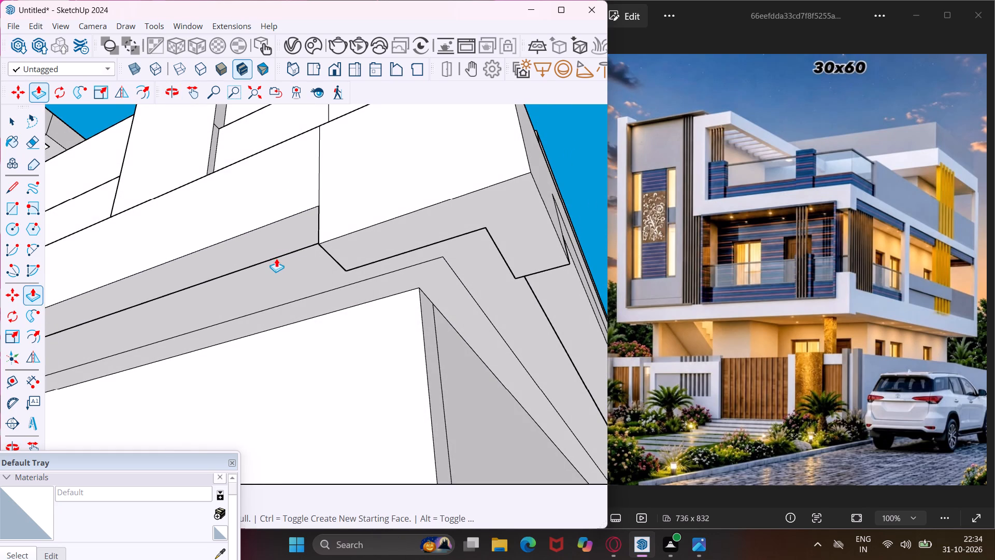
{"action": "scroll", "coordinate": [272, 243], "scroll_direction": "up", "scroll_amount": 2}
{"action": "left_click", "coordinate": [272, 243]}
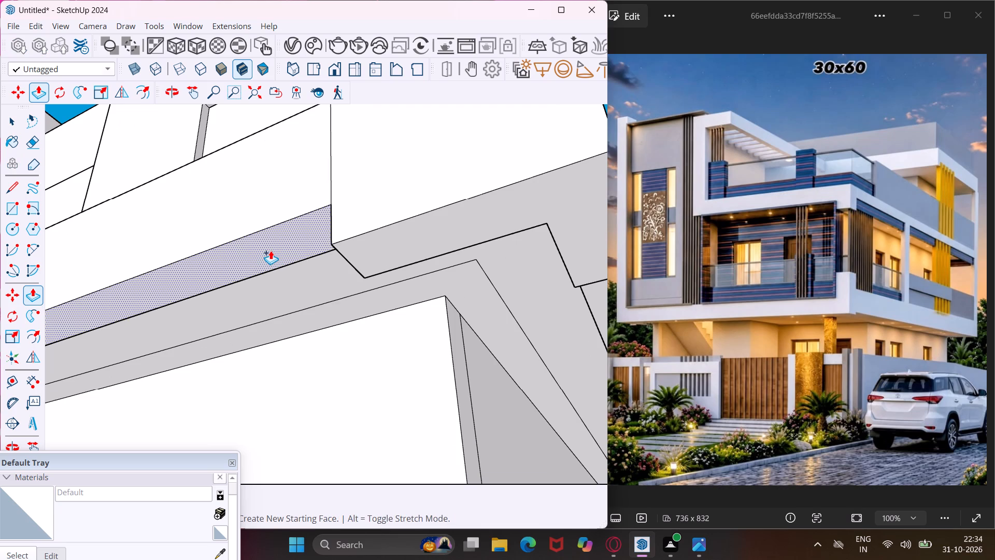
{"action": "left_click", "coordinate": [271, 254]}
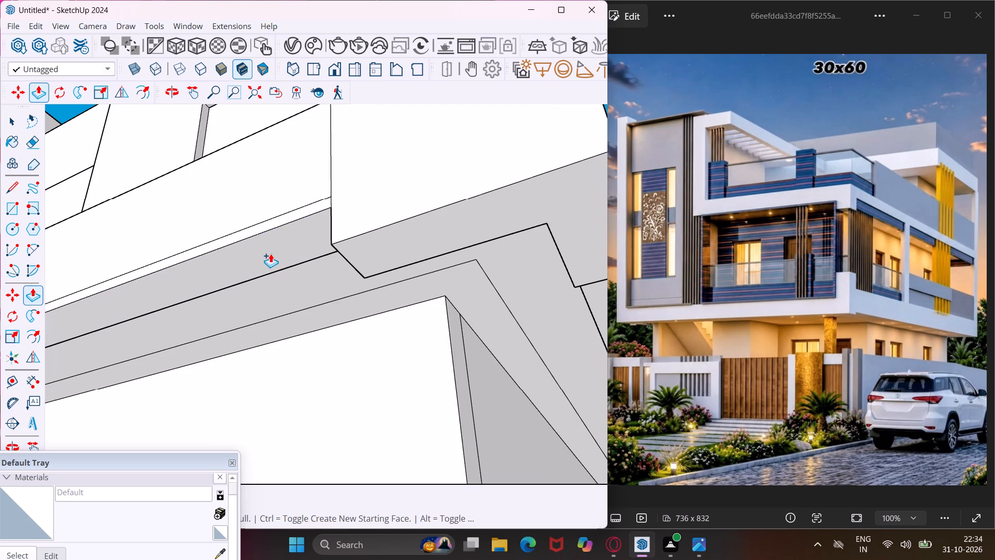
Pull the small rectangle at the rear end of the first-floor side ledge up to the top roof slab's underside as a post.
{"action": "scroll", "coordinate": [273, 244], "scroll_direction": "down", "scroll_amount": 10}
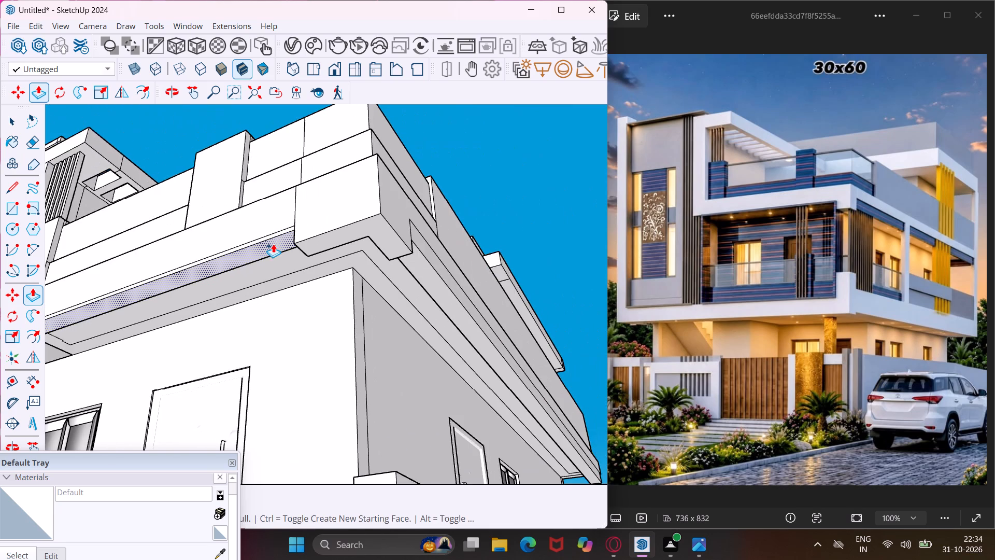
{"action": "scroll", "coordinate": [273, 244], "scroll_direction": "down", "scroll_amount": 15}
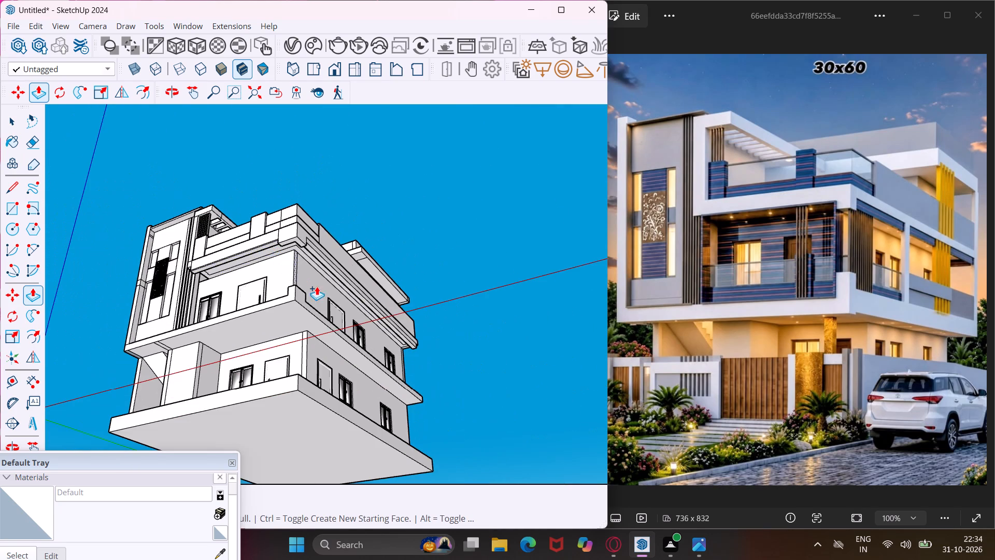
{"action": "middle_click_drag", "start_coordinate": [320, 309], "coordinate": [367, 503]}
{"action": "scroll", "coordinate": [401, 288], "scroll_direction": "up", "scroll_amount": 1}
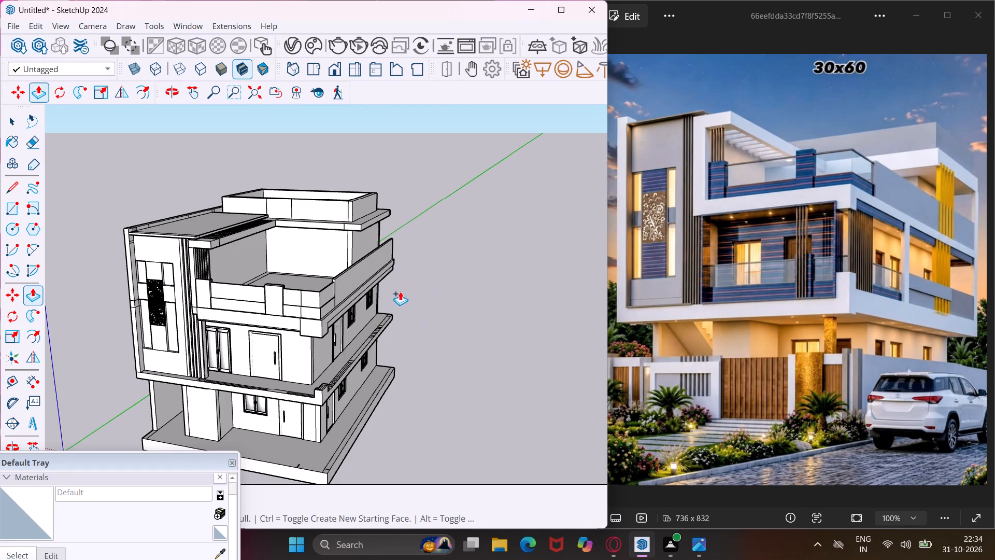
{"action": "scroll", "coordinate": [400, 291], "scroll_direction": "up", "scroll_amount": 16}
{"action": "scroll", "coordinate": [393, 322], "scroll_direction": "up", "scroll_amount": 5}
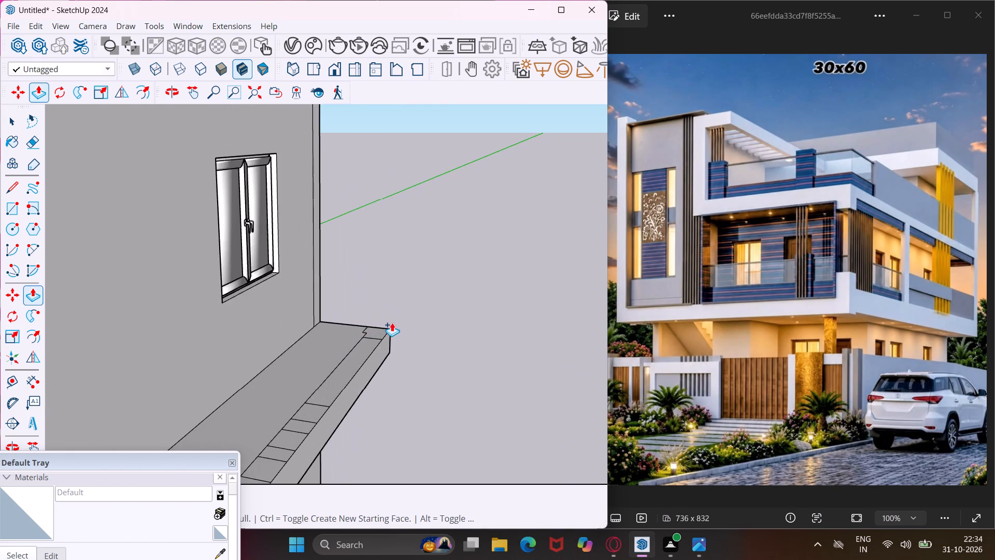
{"action": "scroll", "coordinate": [392, 323], "scroll_direction": "up", "scroll_amount": 5}
{"action": "left_click", "coordinate": [366, 334]}
{"action": "scroll", "coordinate": [346, 296], "scroll_direction": "down", "scroll_amount": 2}
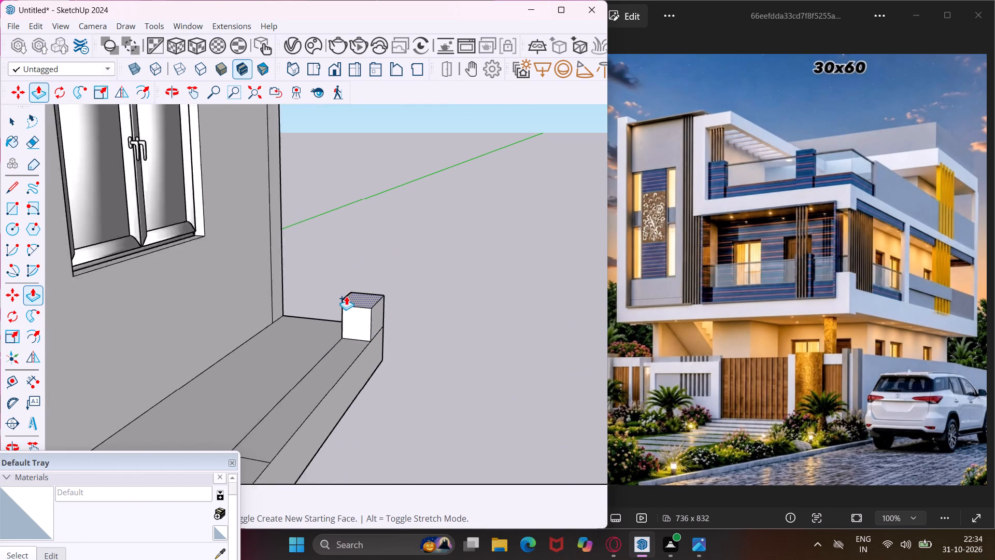
{"action": "scroll", "coordinate": [346, 296], "scroll_direction": "down", "scroll_amount": 14}
{"action": "scroll", "coordinate": [346, 296], "scroll_direction": "down", "scroll_amount": 9}
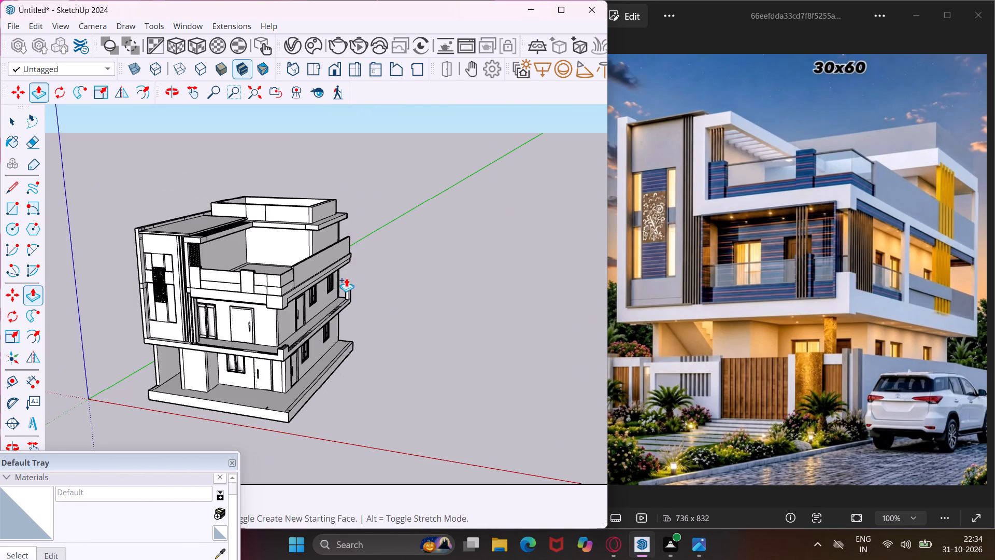
{"action": "scroll", "coordinate": [344, 221], "scroll_direction": "up", "scroll_amount": 12}
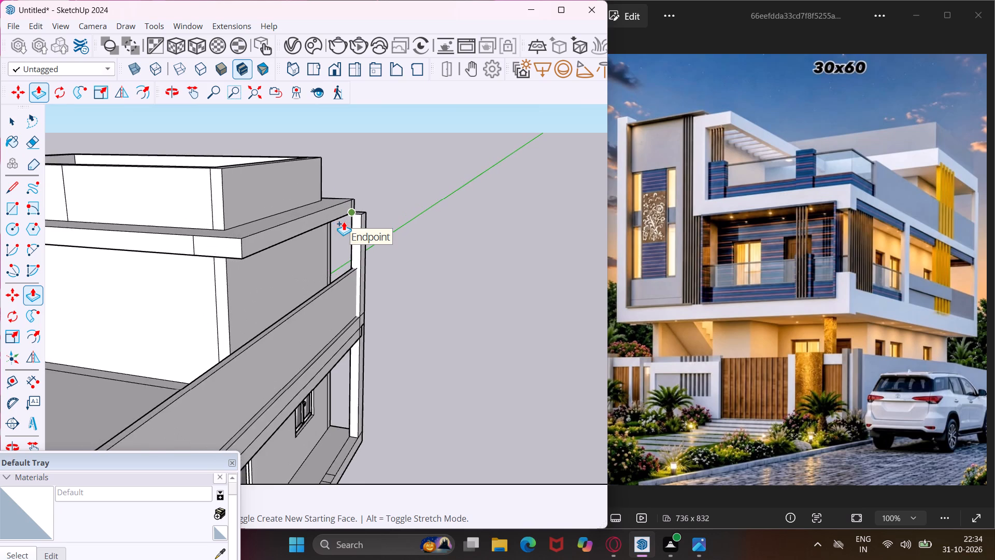
{"action": "scroll", "coordinate": [344, 221], "scroll_direction": "up", "scroll_amount": 9}
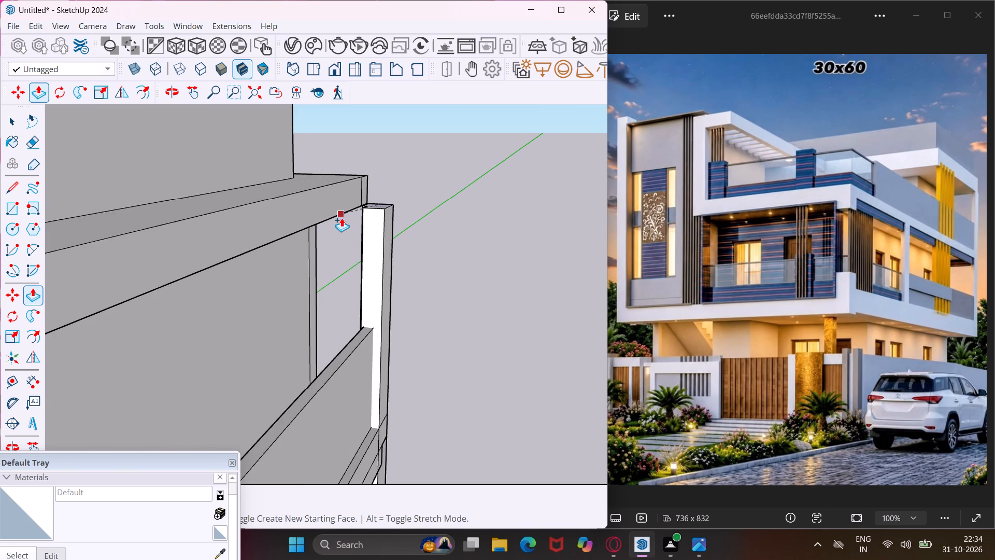
{"action": "left_click", "coordinate": [342, 218]}
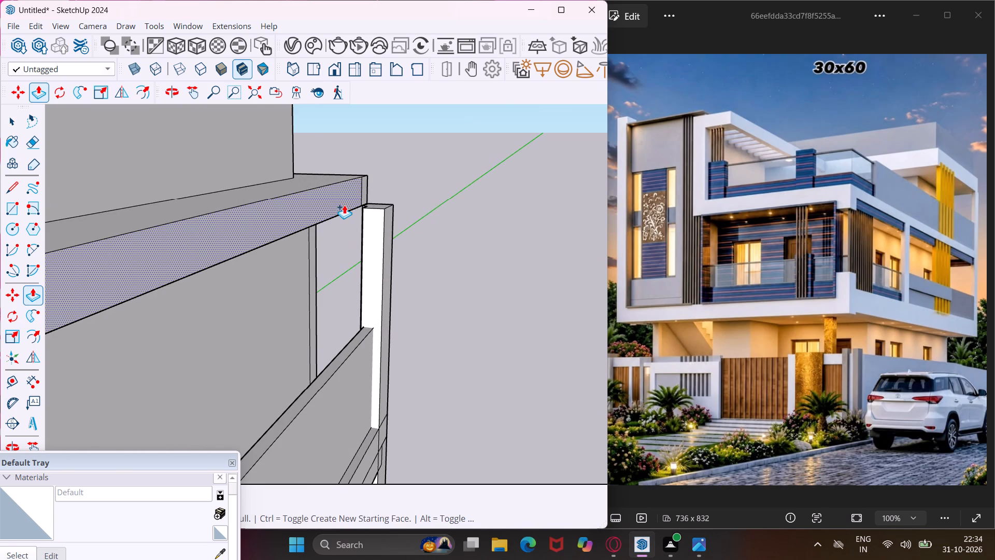
Pull the top roof slab's side edge outward over the rear post and level its small rear end face with it.
{"action": "left_click", "coordinate": [343, 202]}
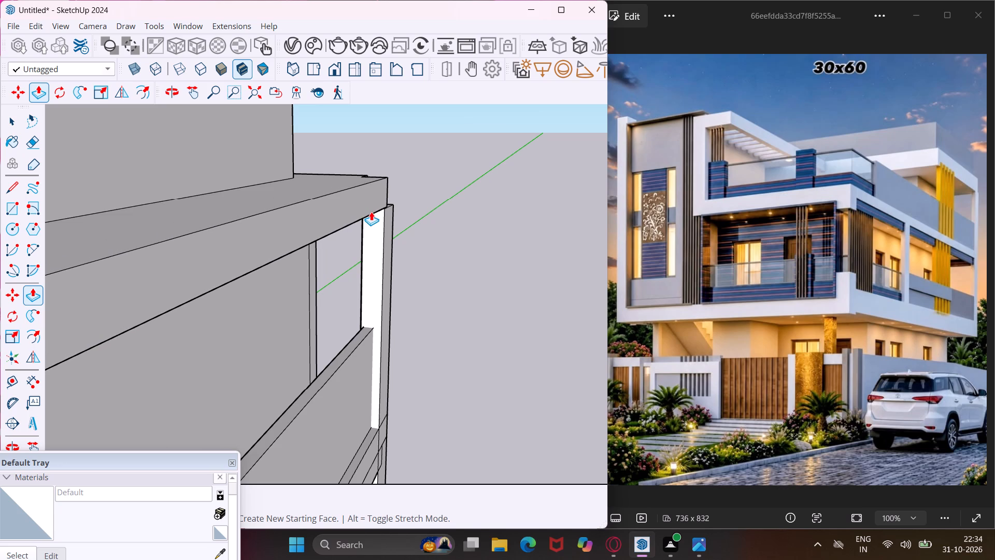
{"action": "left_click", "coordinate": [371, 212]}
{"action": "middle_click_drag", "start_coordinate": [385, 198], "coordinate": [156, 249]}
{"action": "scroll", "coordinate": [347, 204], "scroll_direction": "up", "scroll_amount": 4}
{"action": "left_click", "coordinate": [349, 202]}
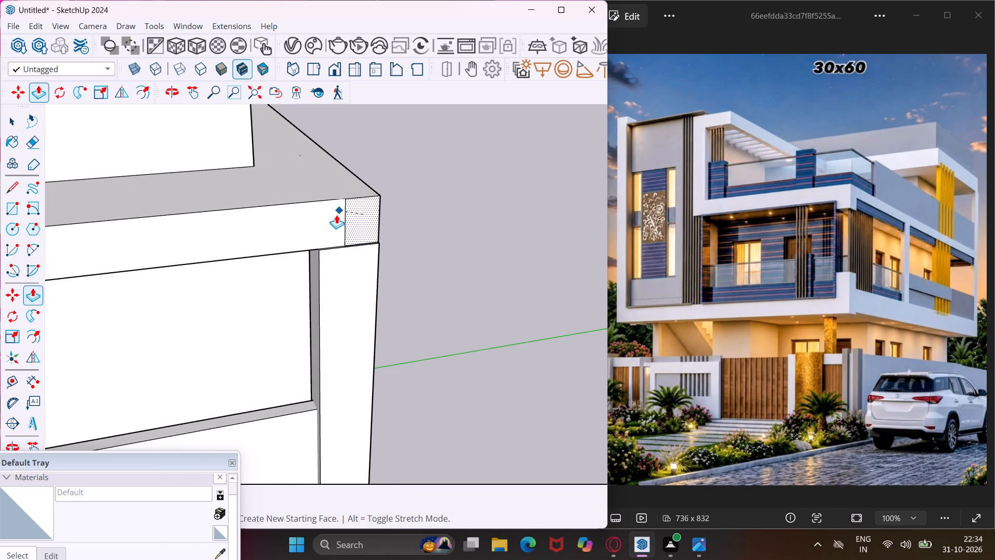
{"action": "left_click", "coordinate": [334, 219]}
Extend the top roof slab's side edge and its small rear end face flush with the rear post's outer face.
{"action": "middle_click_drag", "start_coordinate": [327, 230], "coordinate": [396, 231]}
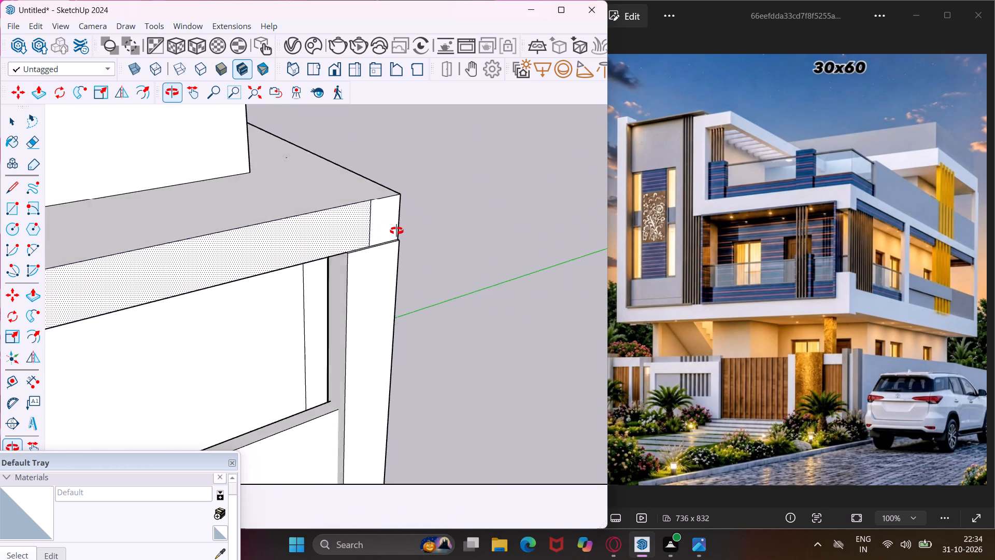
{"action": "middle_click_drag", "start_coordinate": [396, 231], "coordinate": [437, 245]}
{"action": "scroll", "coordinate": [380, 232], "scroll_direction": "up", "scroll_amount": 6}
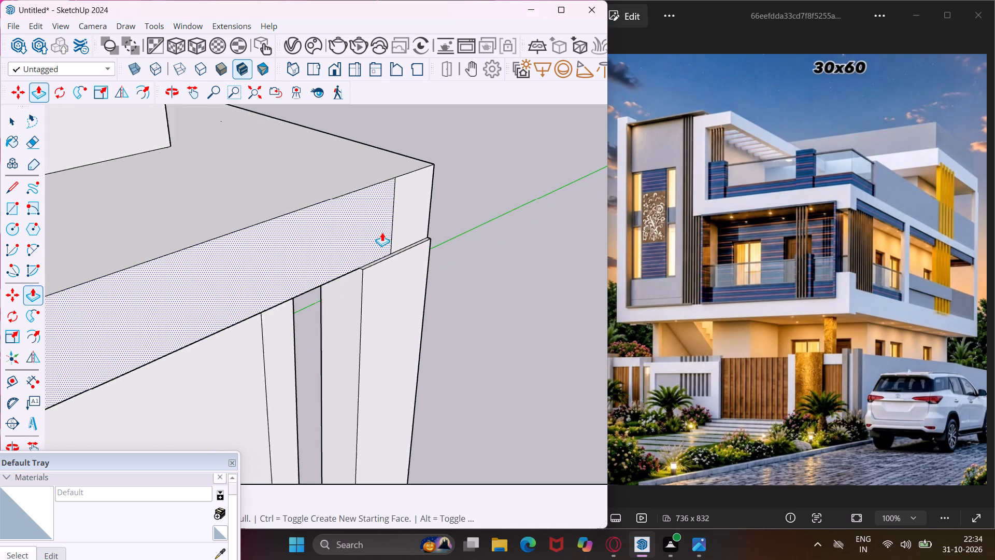
{"action": "scroll", "coordinate": [382, 232], "scroll_direction": "up", "scroll_amount": 1}
{"action": "left_click", "coordinate": [382, 234]}
{"action": "left_click", "coordinate": [373, 283]}
{"action": "left_click", "coordinate": [405, 203]}
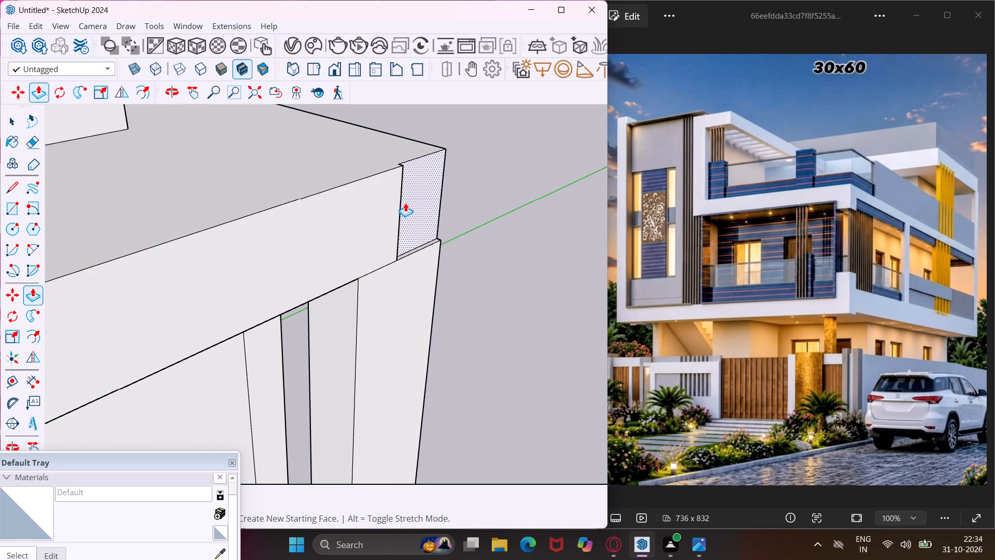
{"action": "left_click_drag", "start_coordinate": [397, 258], "coordinate": [395, 275]}
Pull the rearmost remaining marked rectangle on the first-floor side ledge up to the top roof slab's underside as a second post.
{"action": "scroll", "coordinate": [397, 217], "scroll_direction": "down", "scroll_amount": 7}
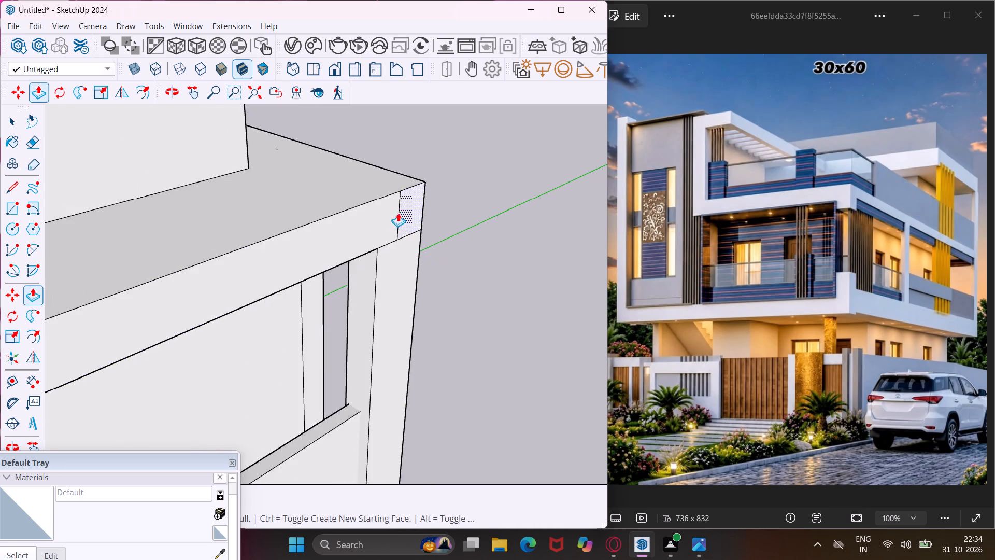
{"action": "scroll", "coordinate": [398, 213], "scroll_direction": "down", "scroll_amount": 14}
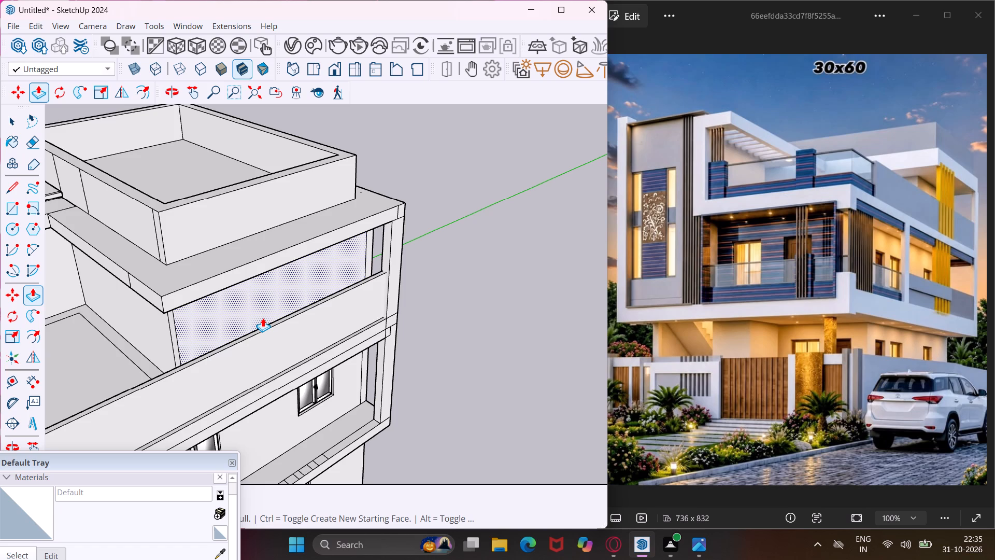
{"action": "scroll", "coordinate": [268, 306], "scroll_direction": "down", "scroll_amount": 5}
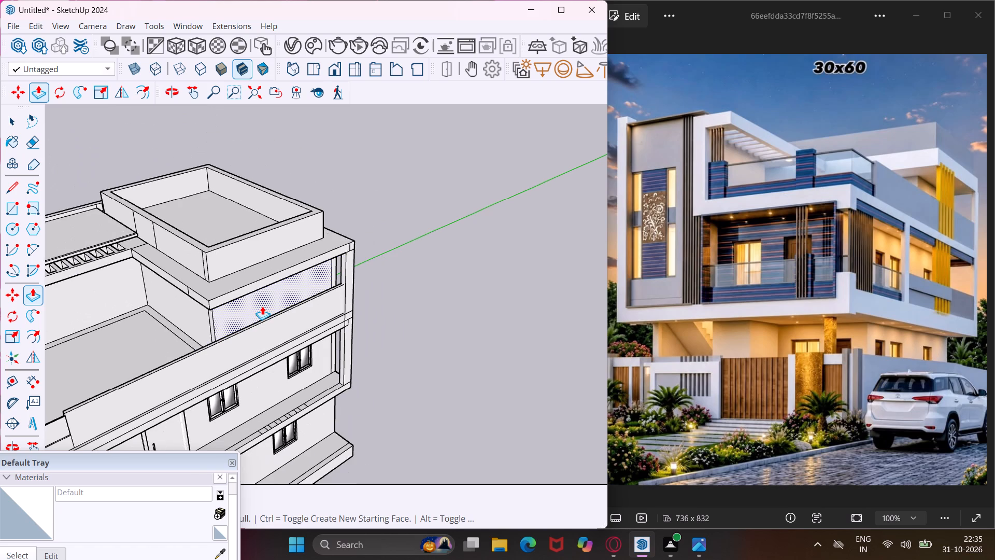
{"action": "scroll", "coordinate": [262, 306], "scroll_direction": "down", "scroll_amount": 7}
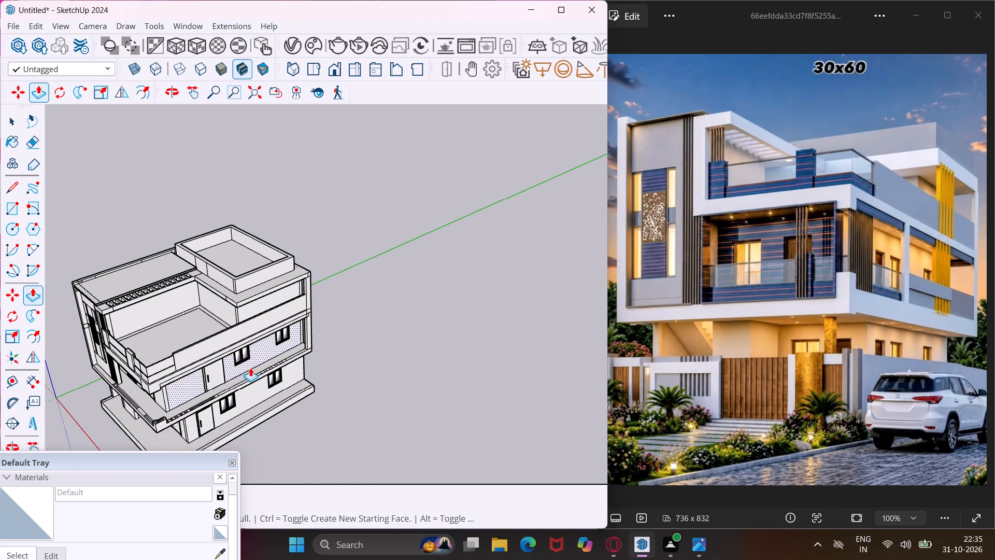
{"action": "scroll", "coordinate": [275, 365], "scroll_direction": "up", "scroll_amount": 20}
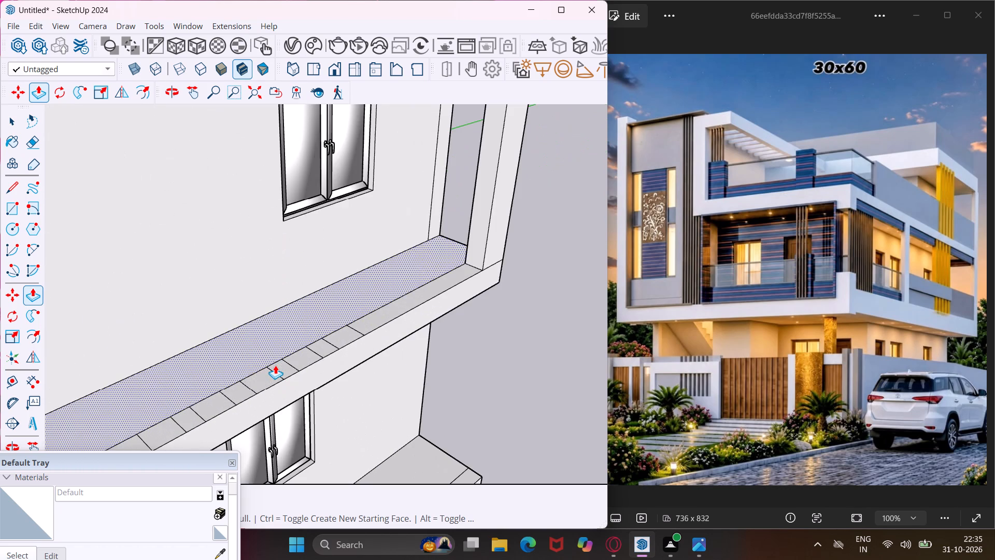
{"action": "scroll", "coordinate": [336, 337], "scroll_direction": "up", "scroll_amount": 3}
{"action": "left_click", "coordinate": [336, 337]}
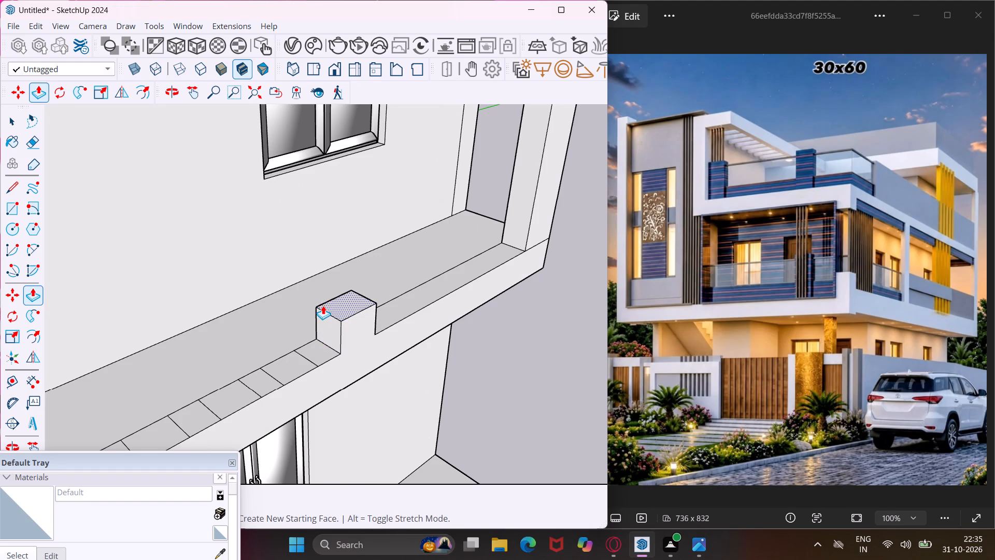
{"action": "scroll", "coordinate": [323, 305], "scroll_direction": "down", "scroll_amount": 17}
{"action": "scroll", "coordinate": [323, 298], "scroll_direction": "down", "scroll_amount": 4}
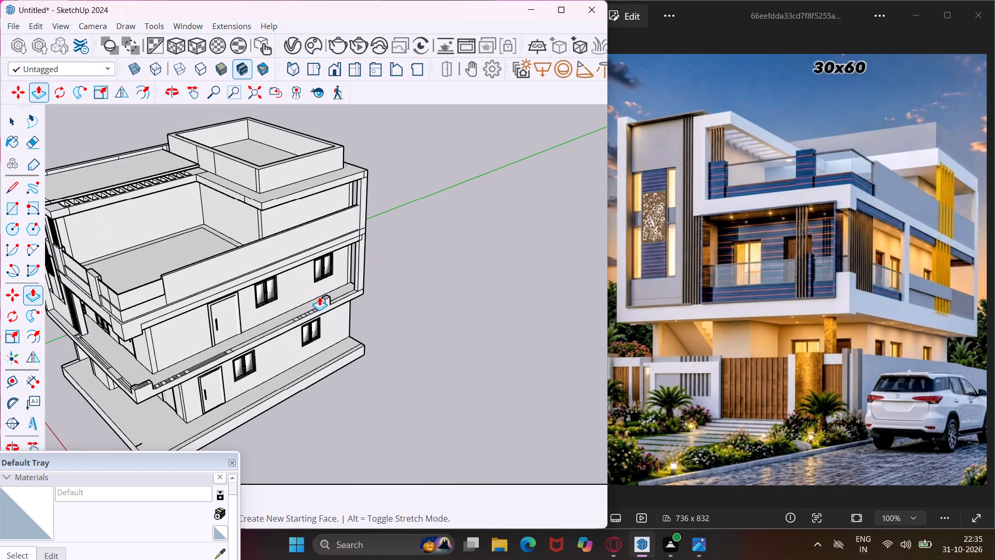
{"action": "scroll", "coordinate": [301, 204], "scroll_direction": "up", "scroll_amount": 3}
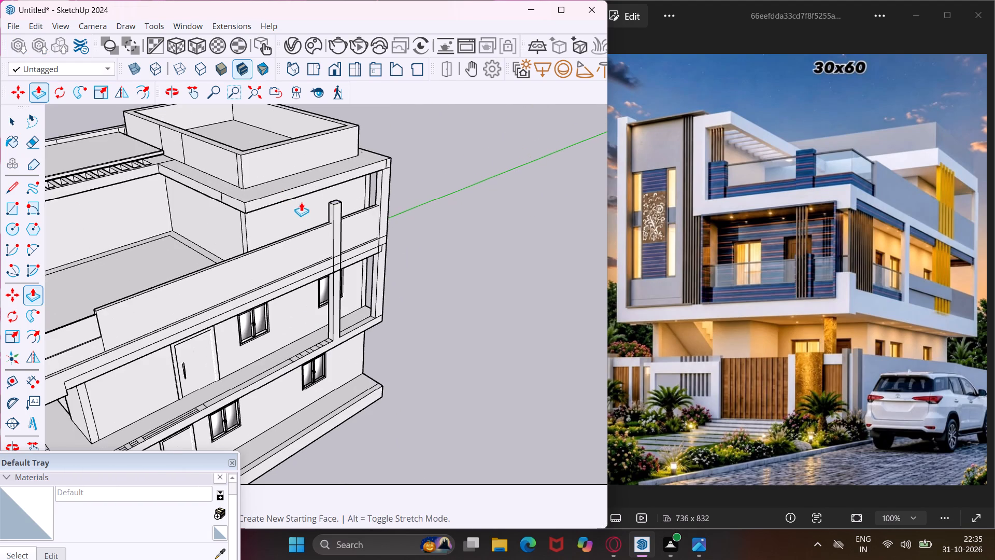
{"action": "middle_click_drag", "start_coordinate": [302, 198], "coordinate": [379, 49]}
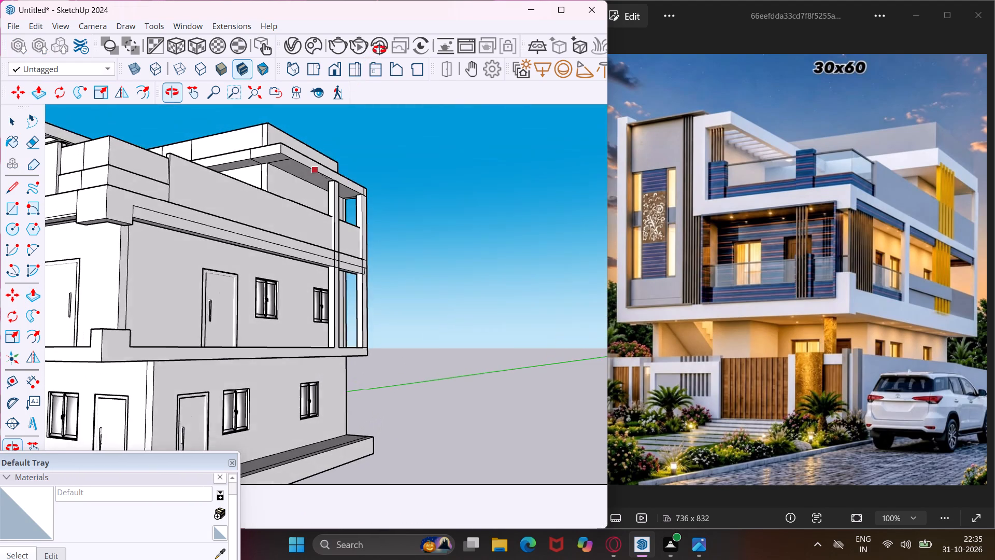
{"action": "middle_click_drag", "start_coordinate": [379, 49], "coordinate": [385, 49]}
{"action": "scroll", "coordinate": [322, 172], "scroll_direction": "up", "scroll_amount": 4}
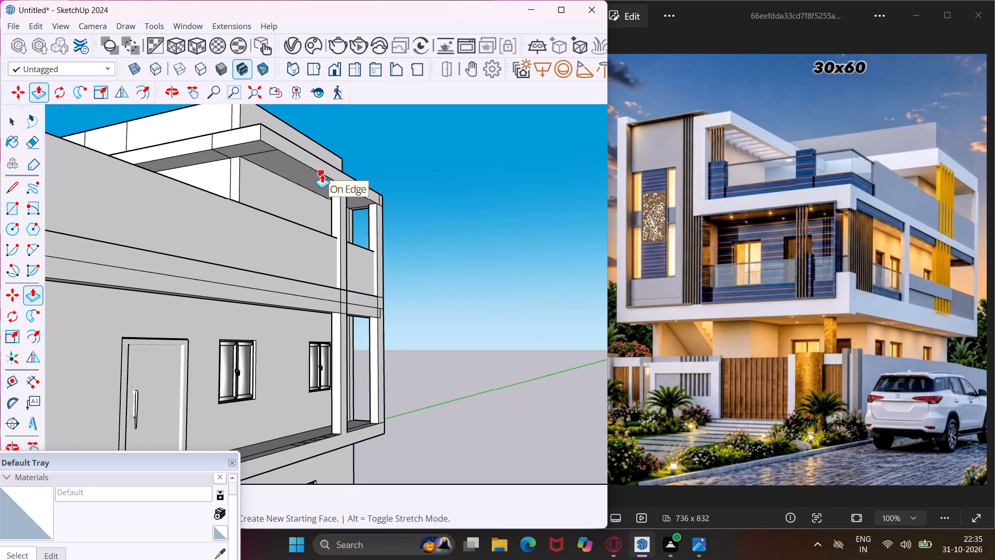
{"action": "scroll", "coordinate": [322, 174], "scroll_direction": "up", "scroll_amount": 3}
{"action": "left_click", "coordinate": [322, 174]}
{"action": "scroll", "coordinate": [333, 185], "scroll_direction": "down", "scroll_amount": 6}
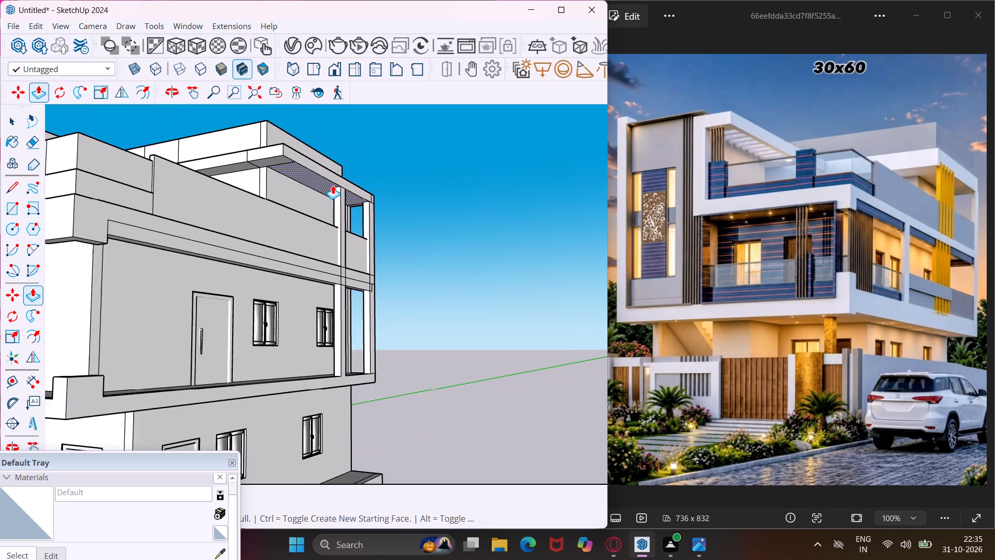
Pull the four remaining rectangles of the rear group on the first-floor side ledge up to the top roof slab's underside as posts.
{"action": "scroll", "coordinate": [333, 185], "scroll_direction": "down", "scroll_amount": 6}
{"action": "middle_click_drag", "start_coordinate": [322, 230], "coordinate": [331, 319]}
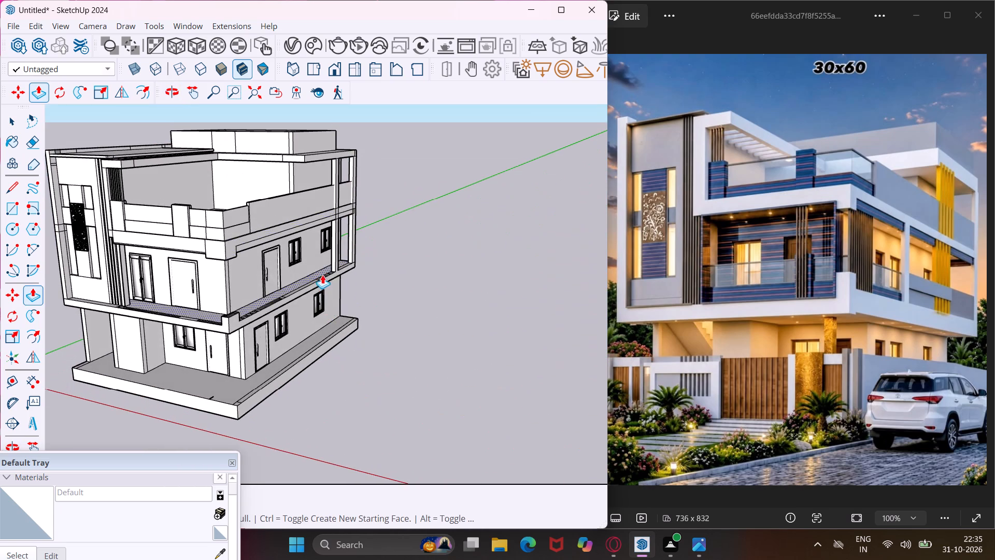
{"action": "scroll", "coordinate": [327, 267], "scroll_direction": "up", "scroll_amount": 8}
{"action": "middle_click_drag", "start_coordinate": [328, 267], "coordinate": [331, 323]}
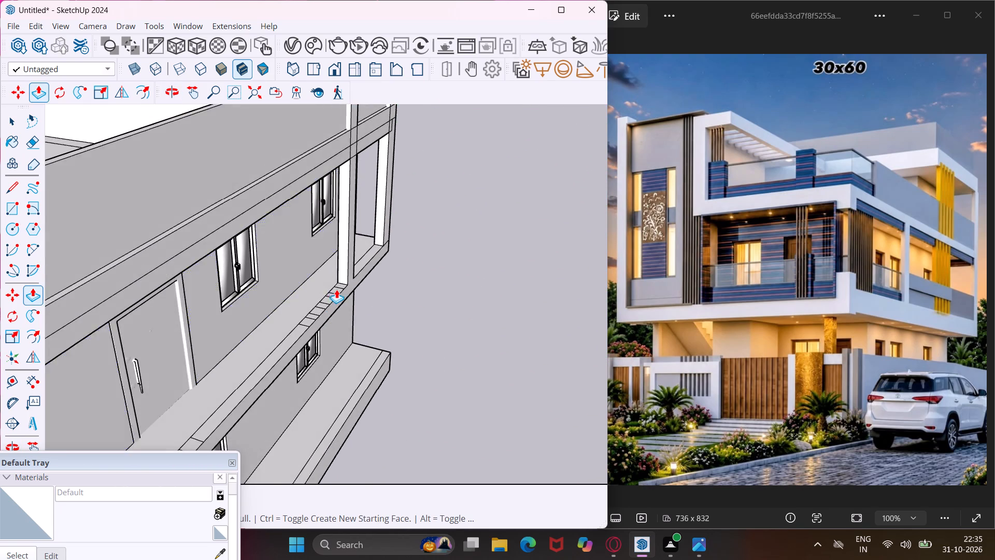
{"action": "scroll", "coordinate": [336, 287], "scroll_direction": "up", "scroll_amount": 11}
{"action": "double_click", "coordinate": [334, 295]}
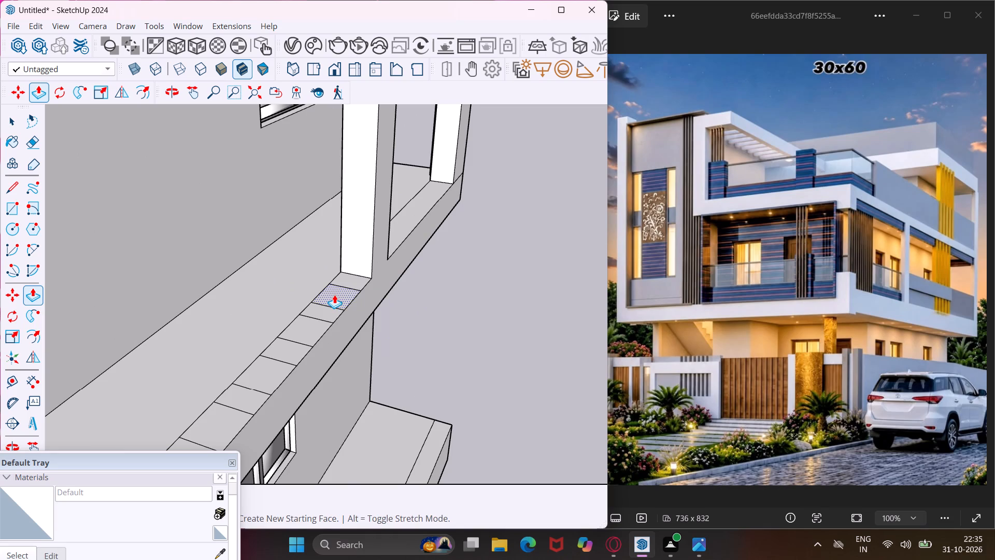
{"action": "double_click", "coordinate": [304, 334]}
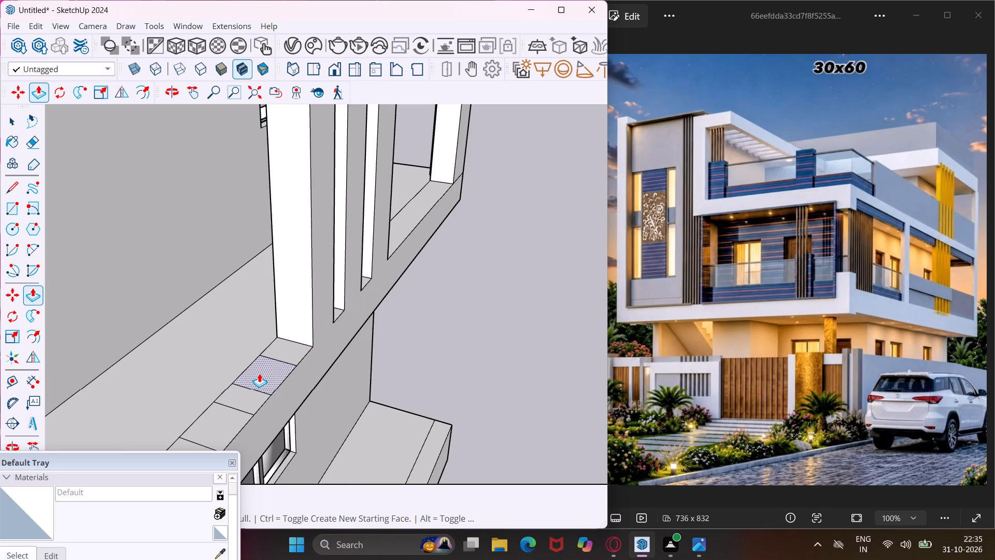
{"action": "double_click", "coordinate": [259, 373]}
{"action": "double_click", "coordinate": [226, 419]}
{"action": "scroll", "coordinate": [273, 345], "scroll_direction": "down", "scroll_amount": 2}
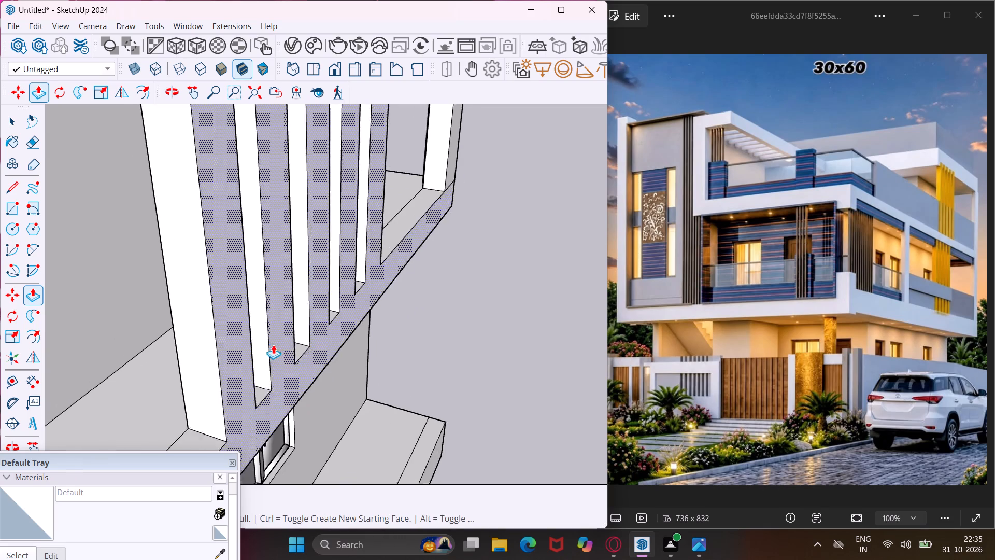
{"action": "scroll", "coordinate": [273, 345], "scroll_direction": "down", "scroll_amount": 3}
{"action": "scroll", "coordinate": [290, 292], "scroll_direction": "down", "scroll_amount": 17}
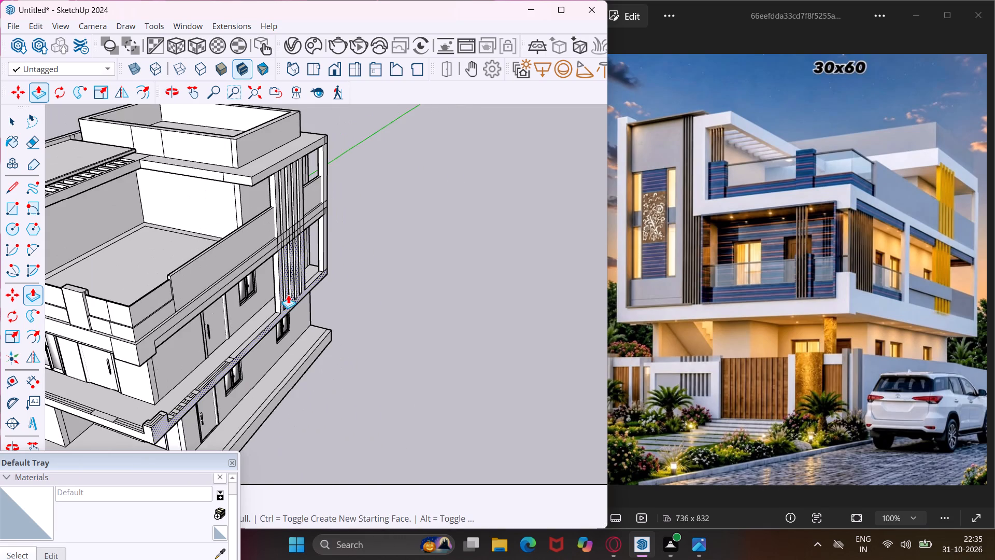
{"action": "scroll", "coordinate": [288, 295], "scroll_direction": "down", "scroll_amount": 4}
{"action": "middle_click_drag", "start_coordinate": [288, 296], "coordinate": [348, 167]}
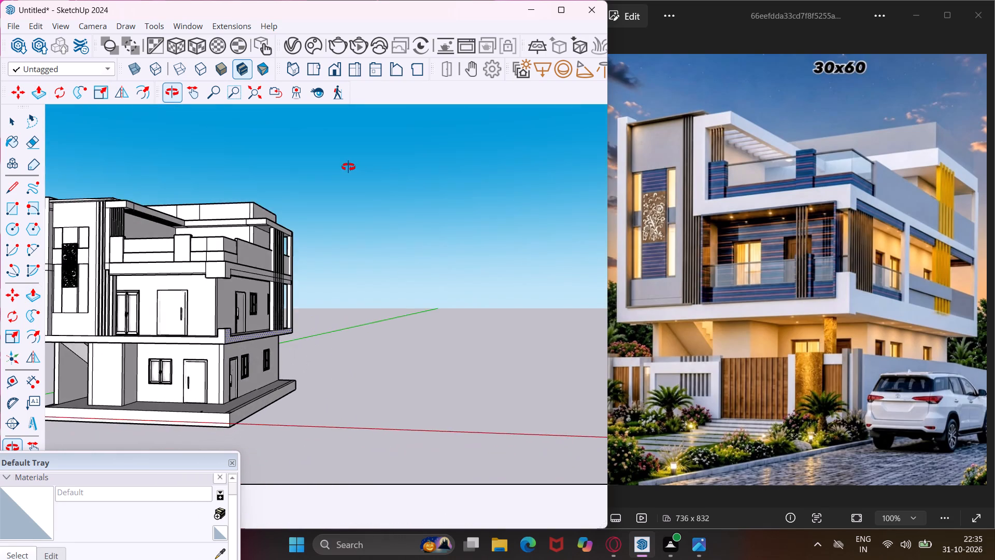
{"action": "middle_click_drag", "start_coordinate": [348, 167], "coordinate": [302, 315]}
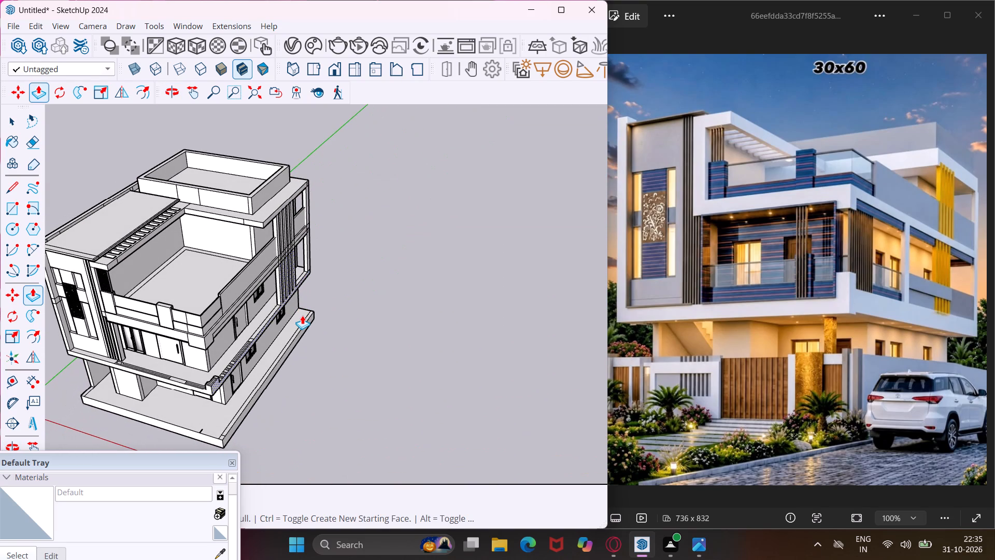
{"action": "key", "text": "Escape"}
{"action": "key", "text": "space"}
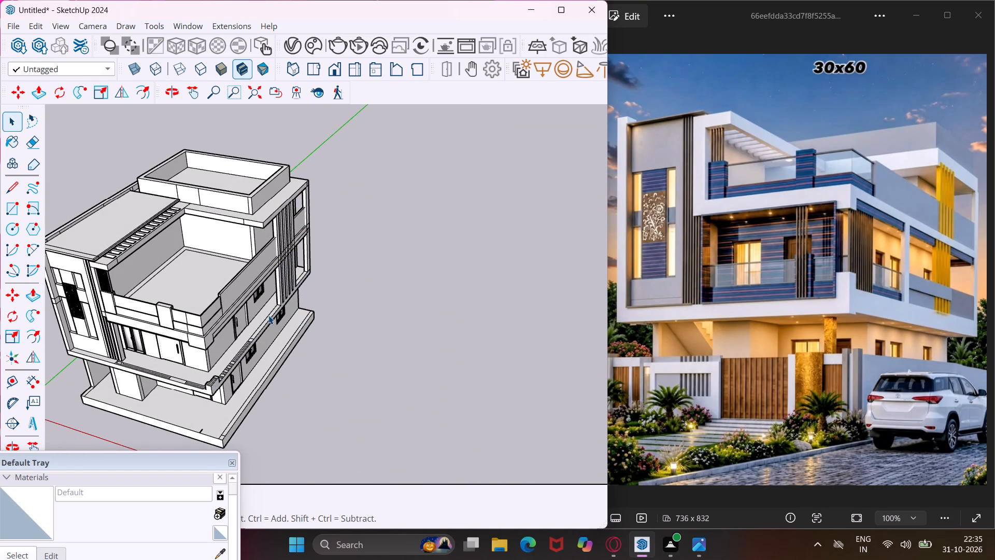
Pull the rearmost rectangle of the forward group on the first-floor side ledge up to the horizontal line on the band above.
{"action": "scroll", "coordinate": [269, 315], "scroll_direction": "up", "scroll_amount": 13}
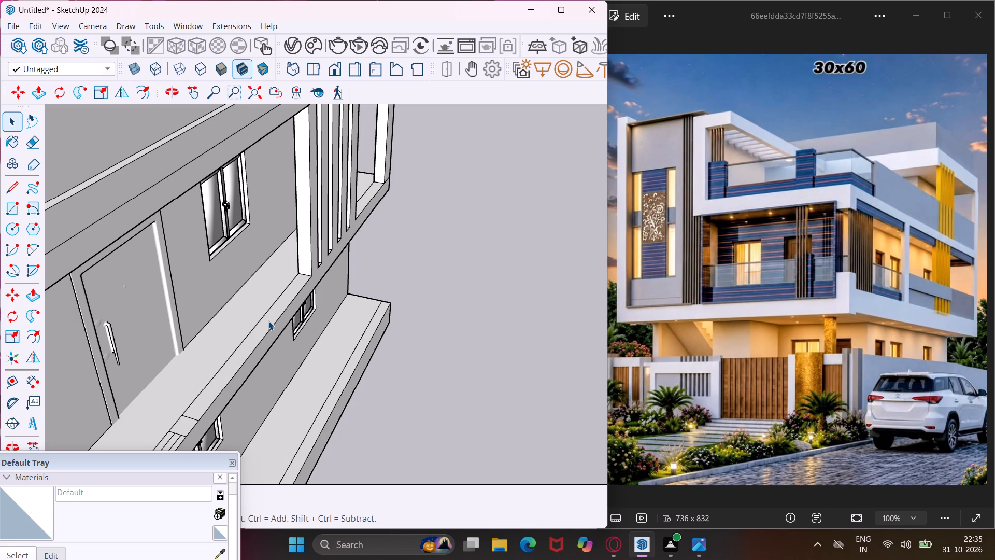
{"action": "scroll", "coordinate": [261, 298], "scroll_direction": "down", "scroll_amount": 5}
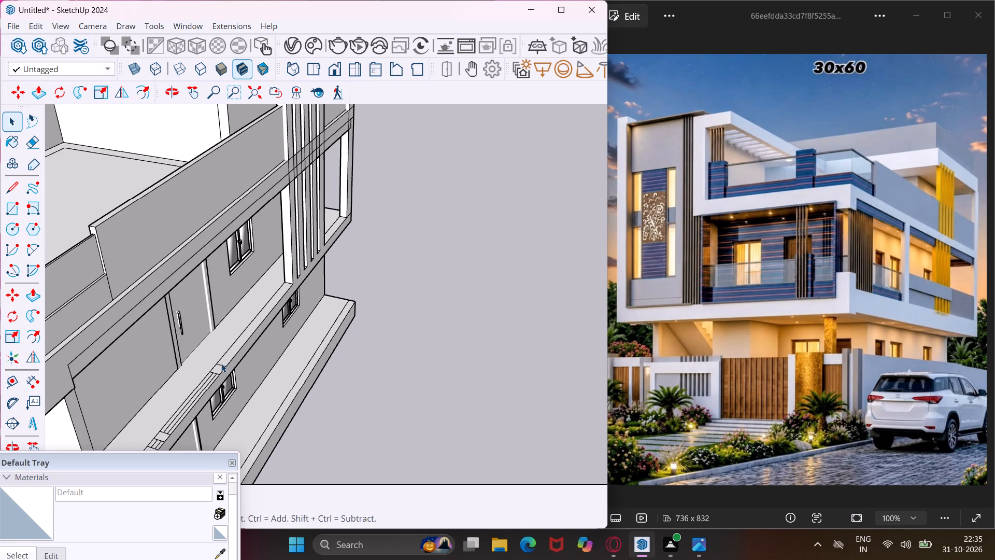
{"action": "middle_click_drag", "start_coordinate": [221, 363], "coordinate": [233, 326]}
{"action": "scroll", "coordinate": [223, 357], "scroll_direction": "up", "scroll_amount": 7}
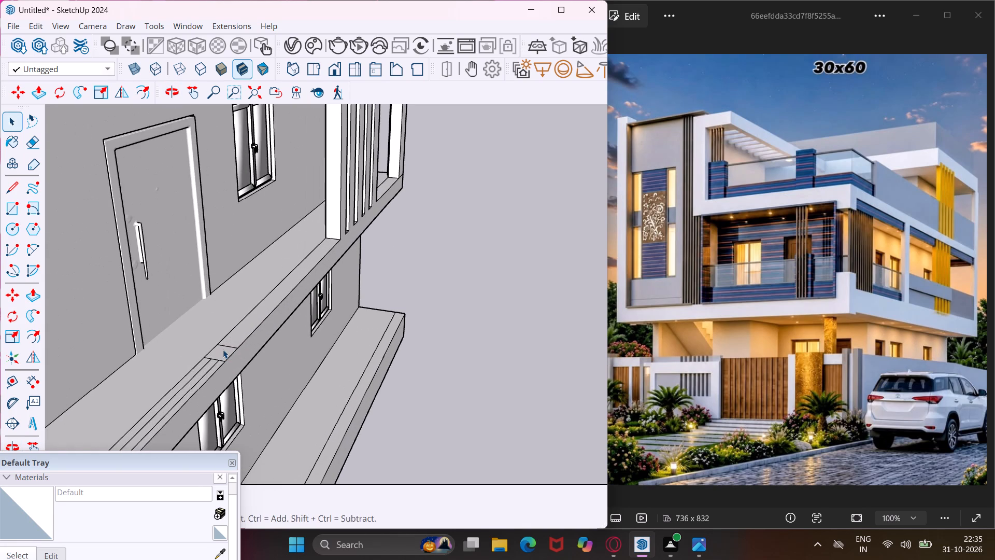
{"action": "left_click", "coordinate": [223, 349]}
{"action": "key", "text": "p"}
{"action": "left_click", "coordinate": [223, 349]}
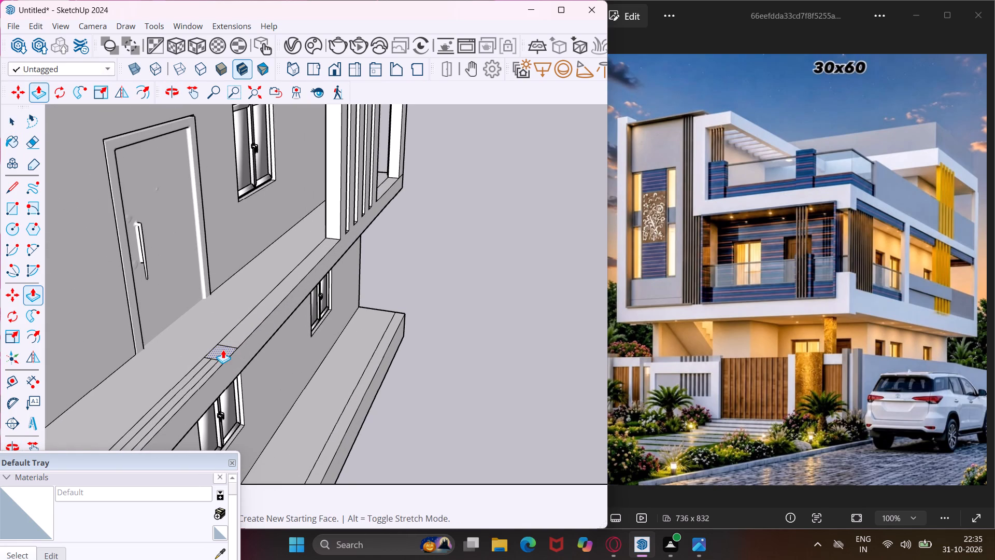
{"action": "scroll", "coordinate": [224, 325], "scroll_direction": "down", "scroll_amount": 9}
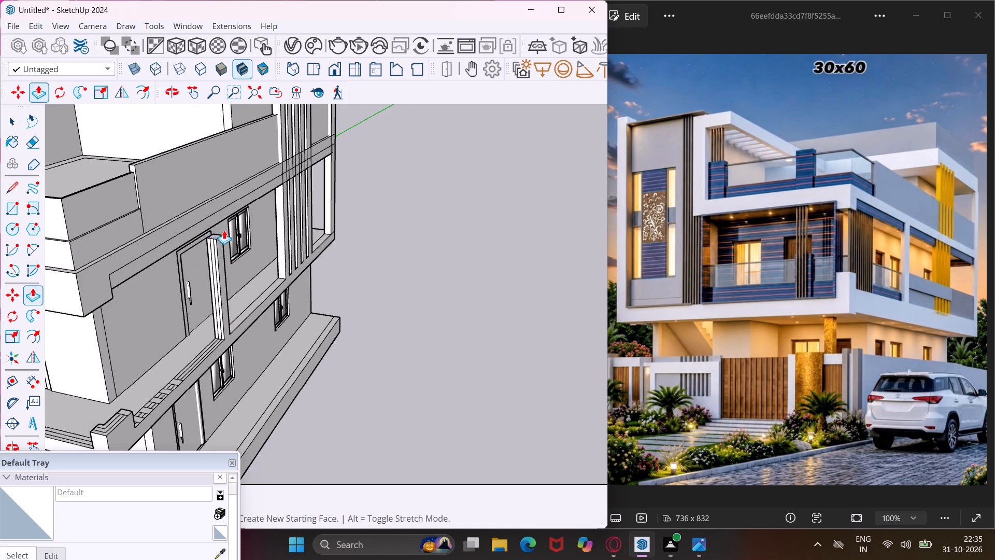
{"action": "left_click", "coordinate": [210, 210]}
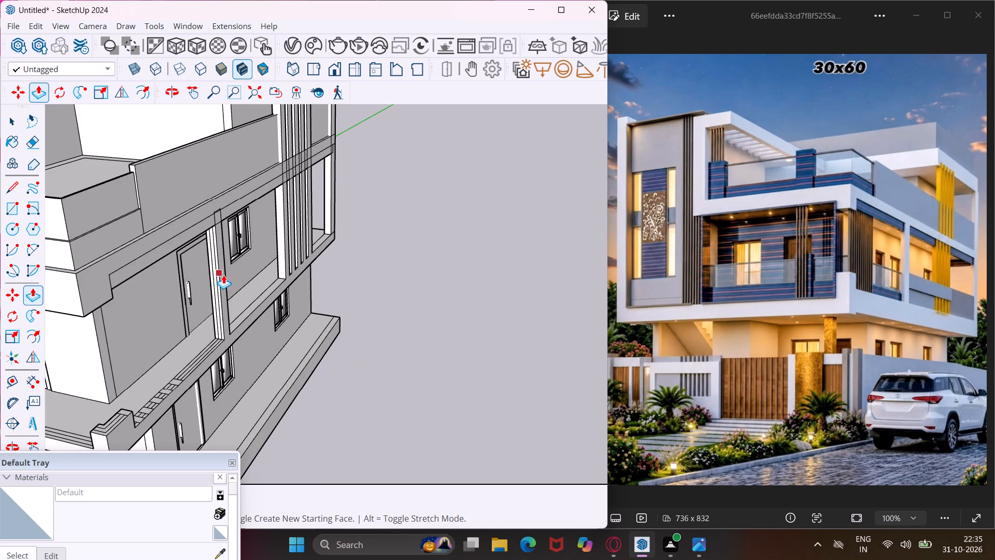
{"action": "key", "text": "Escape"}
{"action": "key", "text": "space"}
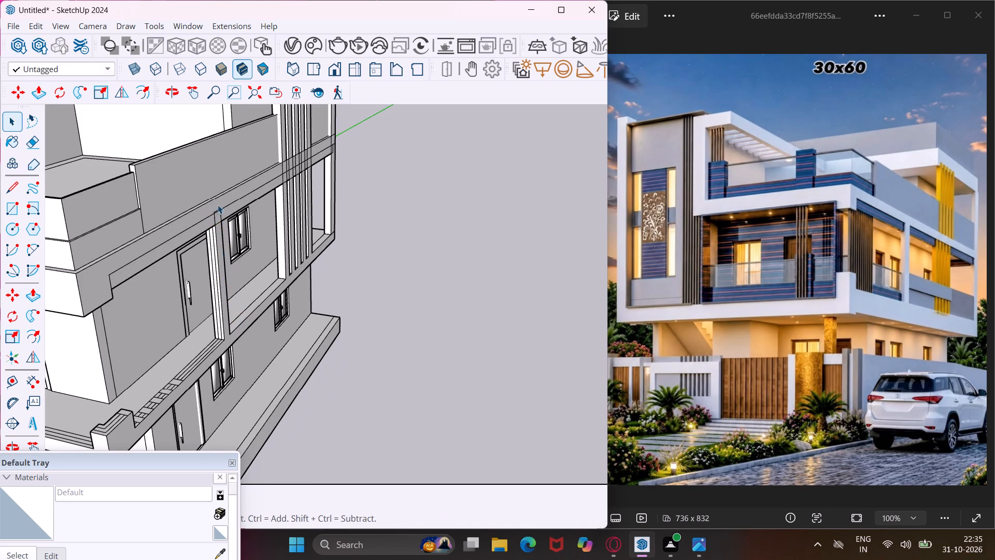
Move the forward post's short top edge down onto the horizontal line of the band above the side ledge.
{"action": "scroll", "coordinate": [217, 200], "scroll_direction": "up", "scroll_amount": 18}
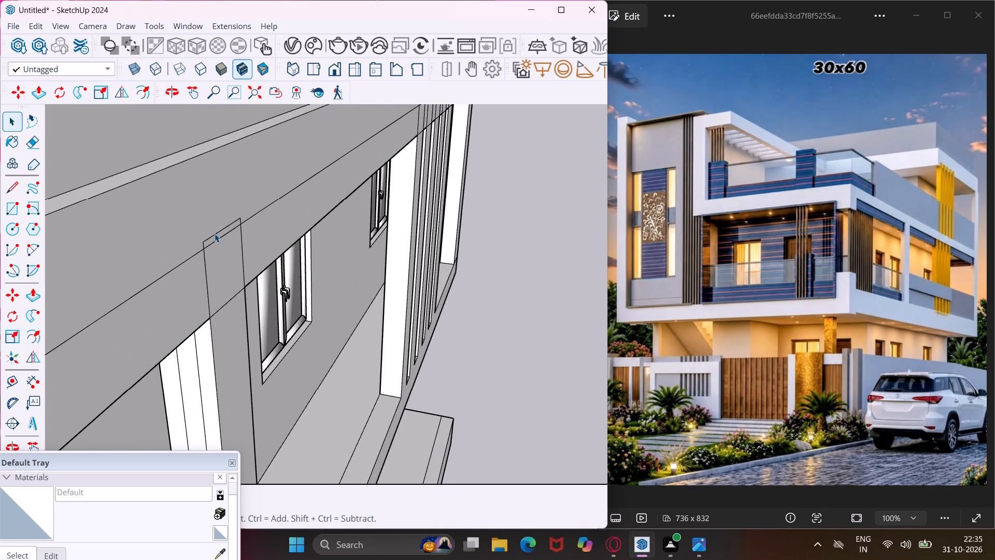
{"action": "left_click", "coordinate": [215, 234]}
{"action": "key", "text": "m"}
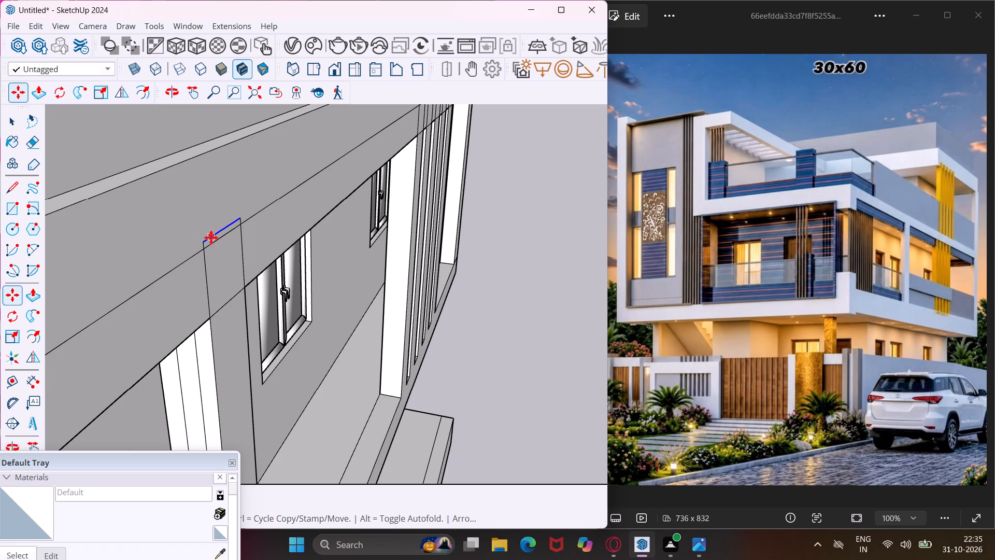
{"action": "left_click", "coordinate": [208, 239]}
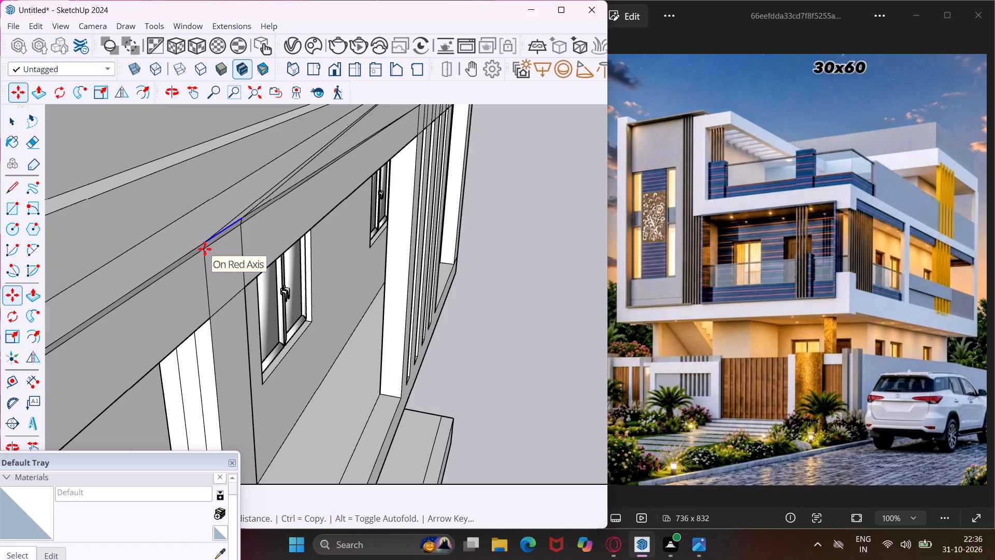
{"action": "left_click", "coordinate": [203, 251]}
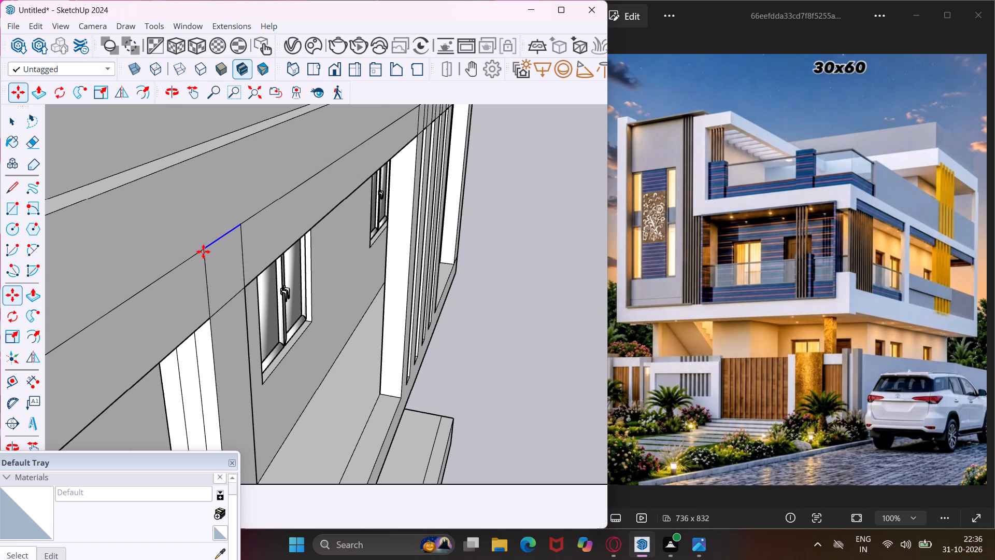
{"action": "key", "text": "Escape"}
{"action": "key", "text": "space"}
Pull the shared outer face of the first-floor side ledge and its posts slightly outward, in front of the band.
{"action": "scroll", "coordinate": [205, 258], "scroll_direction": "down", "scroll_amount": 5}
{"action": "scroll", "coordinate": [228, 222], "scroll_direction": "down", "scroll_amount": 5}
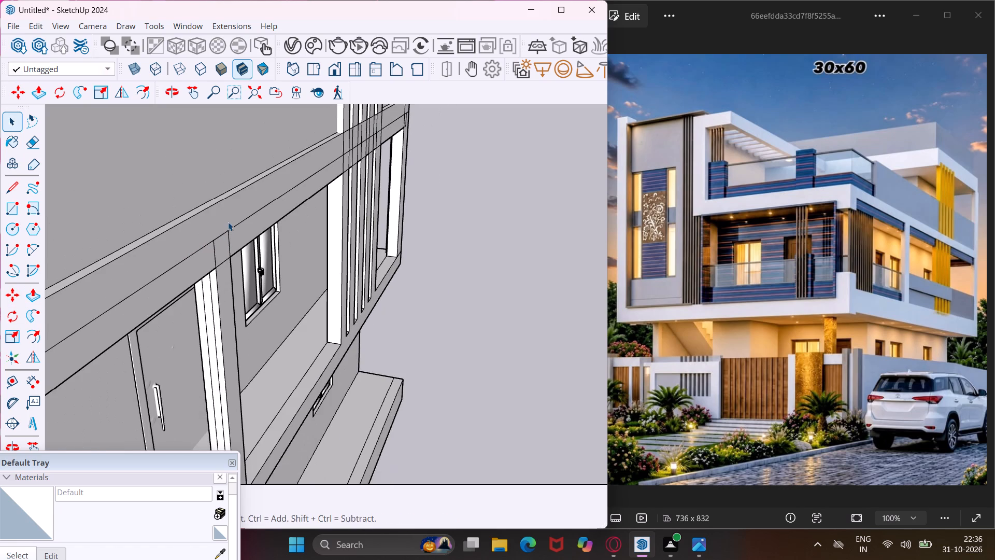
{"action": "scroll", "coordinate": [228, 222], "scroll_direction": "down", "scroll_amount": 9}
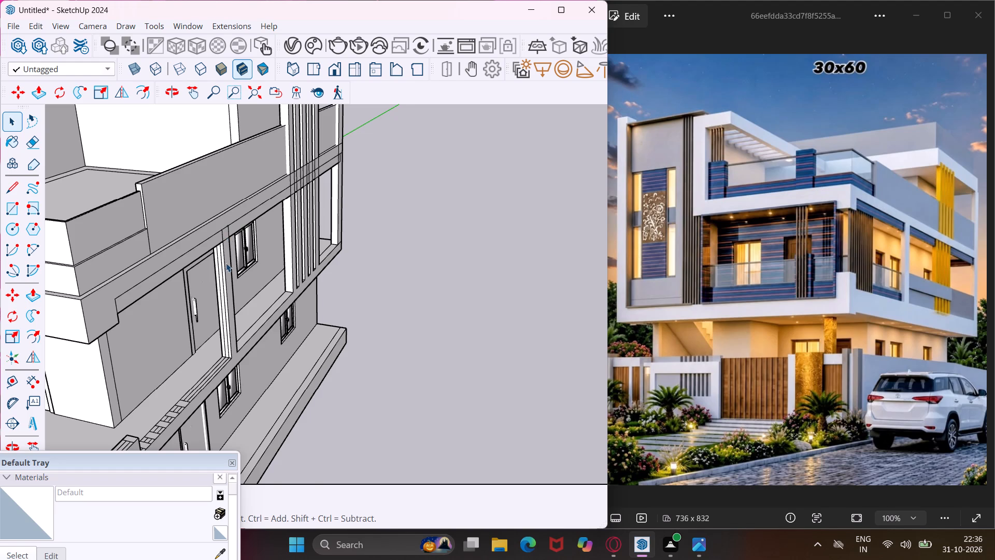
{"action": "scroll", "coordinate": [226, 260], "scroll_direction": "up", "scroll_amount": 12}
{"action": "left_click", "coordinate": [224, 241]}
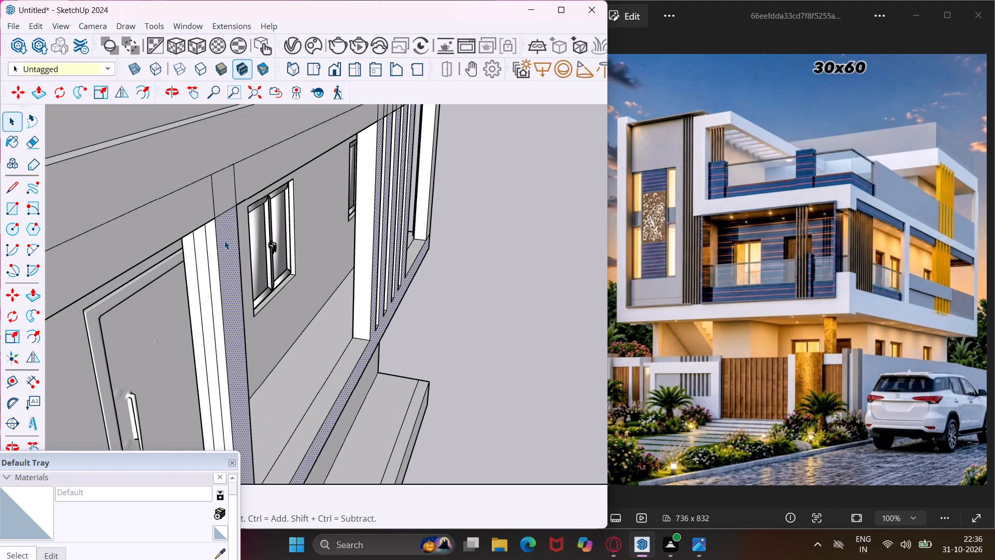
{"action": "key", "text": "p"}
{"action": "left_click", "coordinate": [224, 241]}
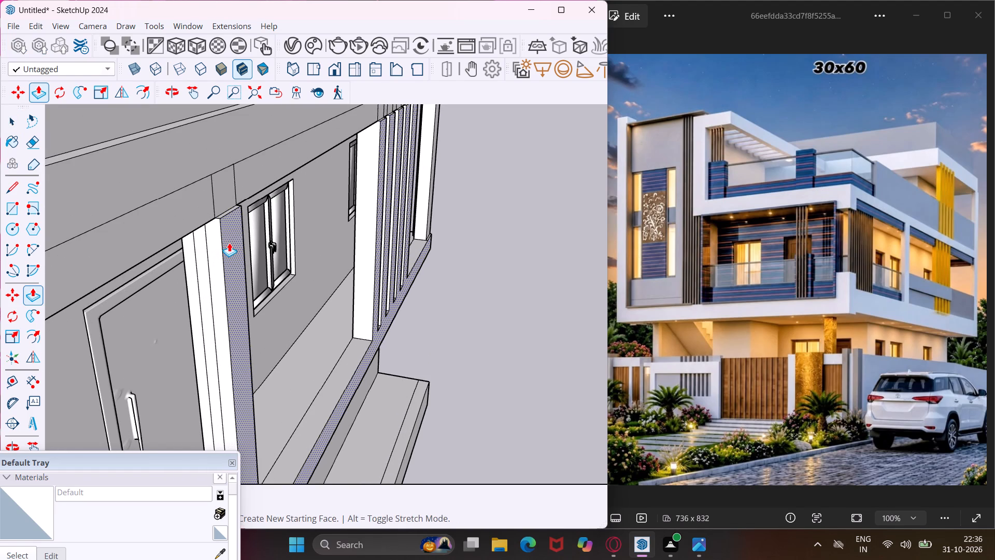
{"action": "left_click", "coordinate": [229, 243]}
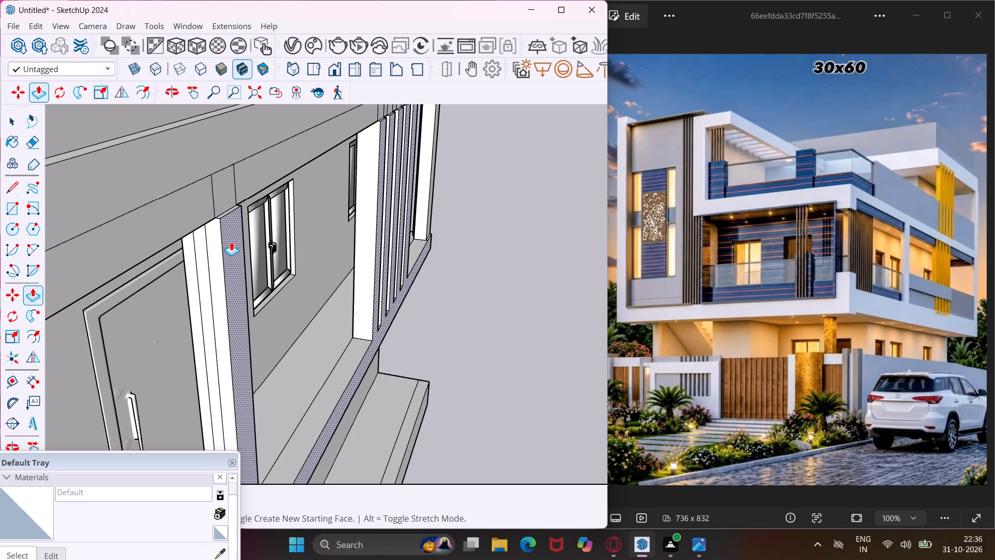
{"action": "key", "text": "Escape"}
Pull the band section above the forward post outward by the same distance, flush with the post.
{"action": "scroll", "coordinate": [223, 197], "scroll_direction": "up", "scroll_amount": 6}
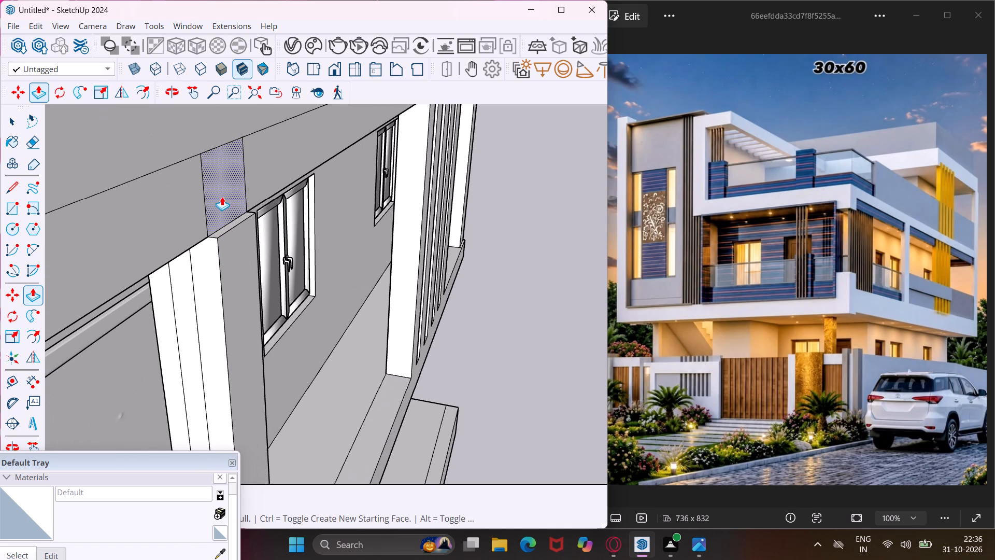
{"action": "double_click", "coordinate": [222, 197]}
Pull the lower and upper band sections crossing the rear group's three foremost posts outward by the same distance, flush with the posts.
{"action": "scroll", "coordinate": [222, 228], "scroll_direction": "down", "scroll_amount": 6}
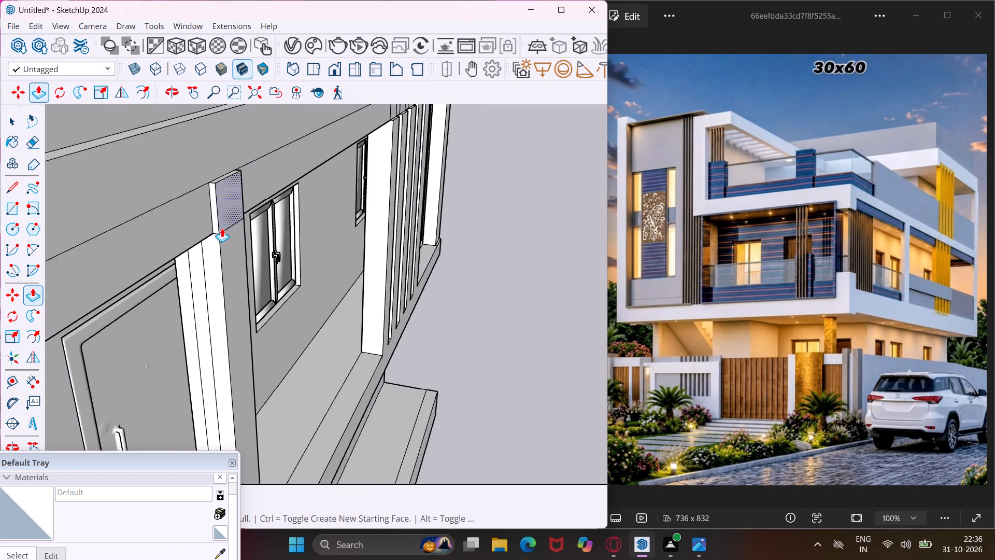
{"action": "scroll", "coordinate": [222, 228], "scroll_direction": "down", "scroll_amount": 3}
{"action": "middle_click_drag", "start_coordinate": [358, 123], "coordinate": [91, 200]}
{"action": "scroll", "coordinate": [107, 203], "scroll_direction": "down", "scroll_amount": 2}
{"action": "scroll", "coordinate": [274, 160], "scroll_direction": "up", "scroll_amount": 5}
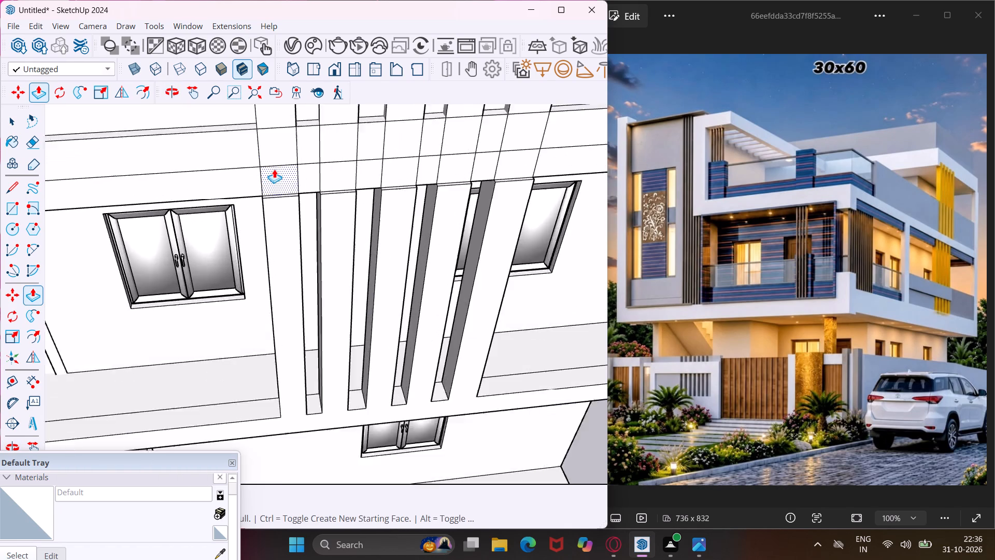
{"action": "scroll", "coordinate": [274, 169], "scroll_direction": "up", "scroll_amount": 5}
{"action": "double_click", "coordinate": [274, 171]}
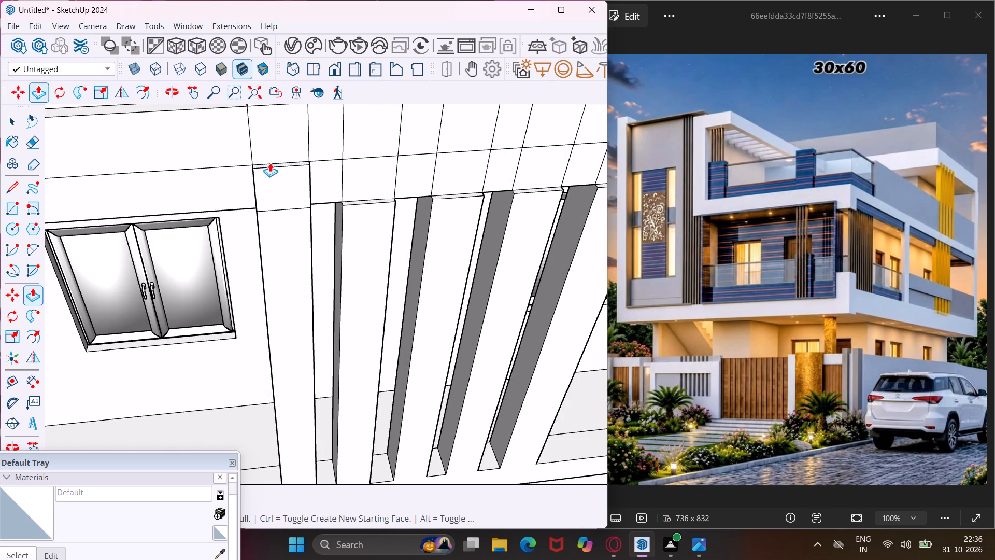
{"action": "double_click", "coordinate": [271, 150]}
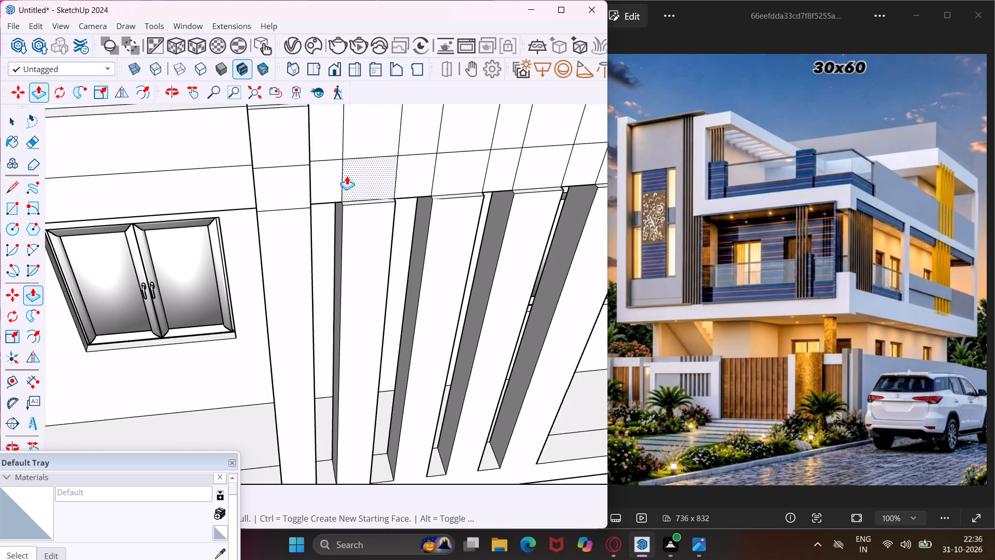
{"action": "double_click", "coordinate": [349, 175]}
{"action": "double_click", "coordinate": [350, 143]}
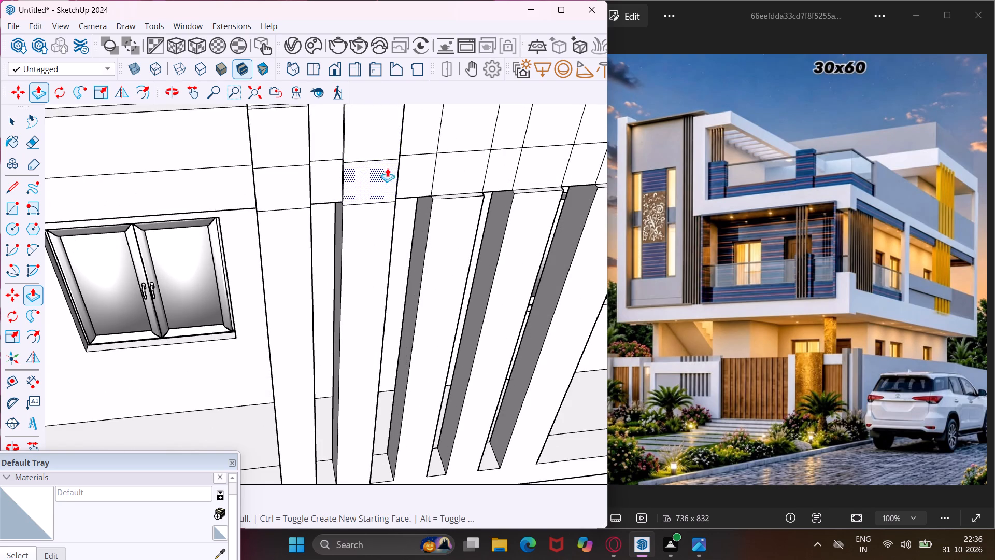
{"action": "double_click", "coordinate": [447, 133]}
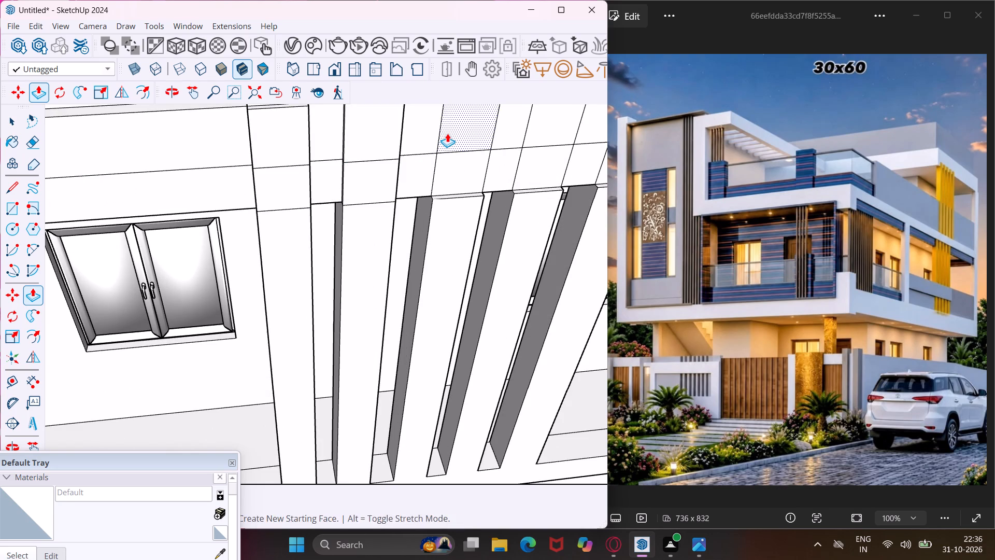
{"action": "double_click", "coordinate": [451, 163]}
Pull the upper and lower band sections crossing the post group's two rearmost posts outward, flush with the other posts.
{"action": "scroll", "coordinate": [254, 209], "scroll_direction": "down", "scroll_amount": 4}
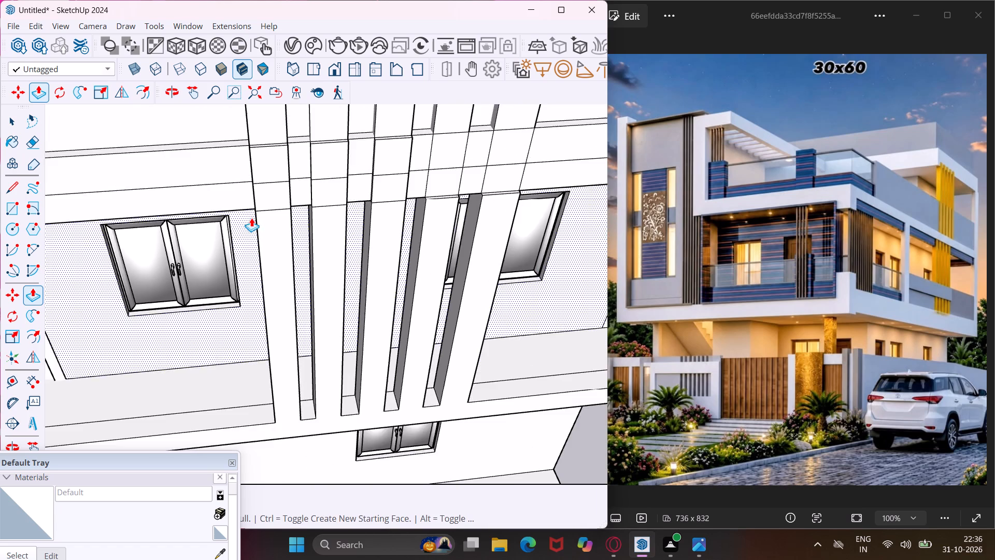
{"action": "scroll", "coordinate": [251, 220], "scroll_direction": "down", "scroll_amount": 3}
{"action": "scroll", "coordinate": [390, 176], "scroll_direction": "up", "scroll_amount": 7}
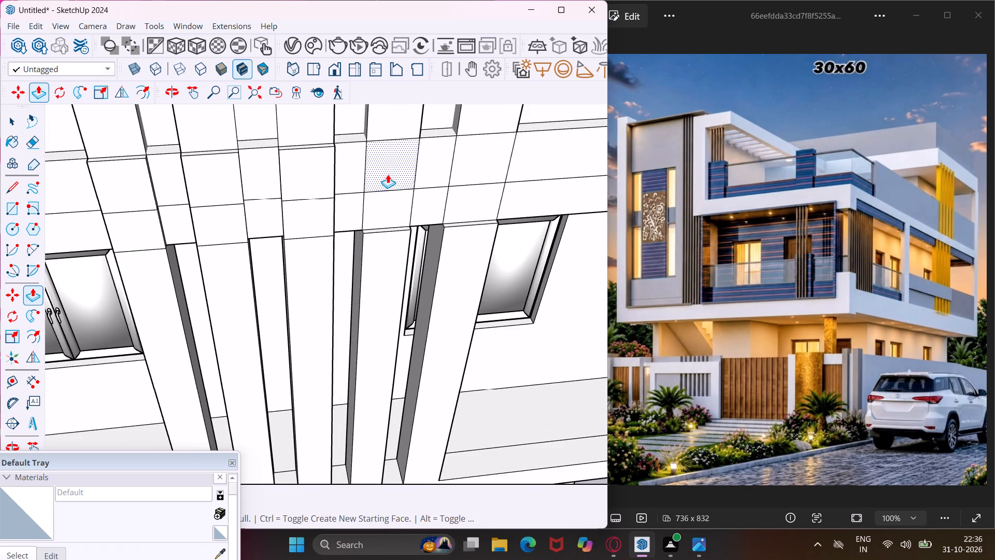
{"action": "left_click", "coordinate": [388, 174]}
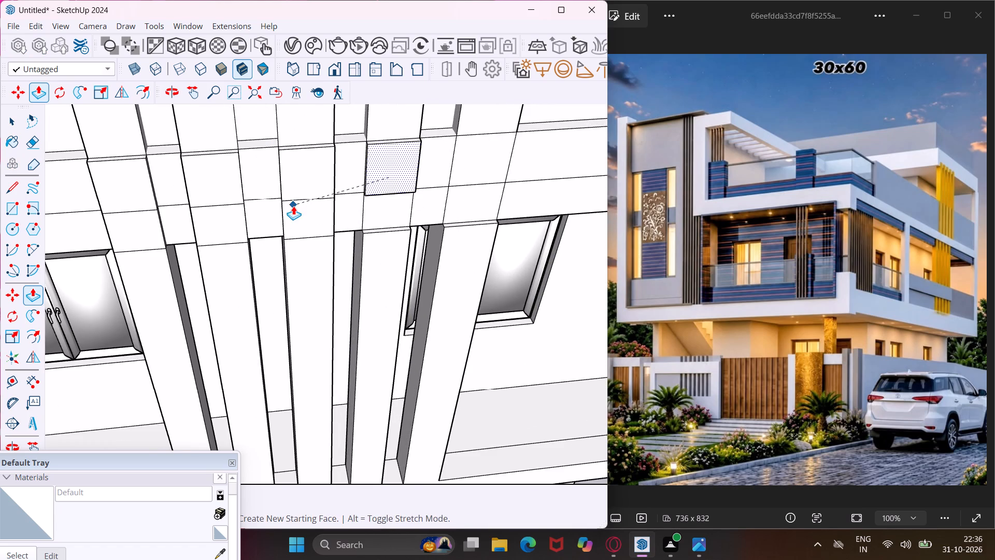
{"action": "left_click", "coordinate": [293, 206]}
{"action": "left_click", "coordinate": [373, 211]}
{"action": "double_click", "coordinate": [373, 211]}
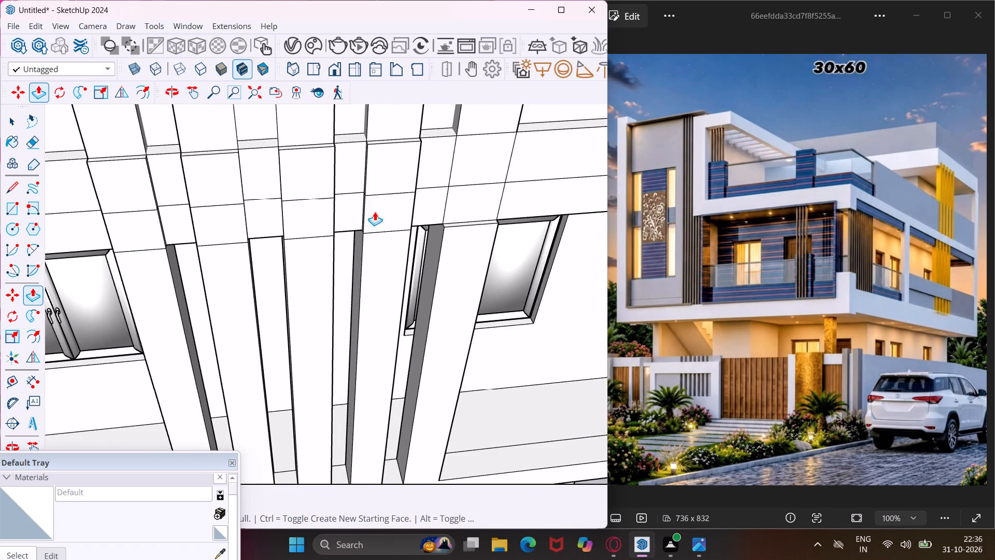
{"action": "double_click", "coordinate": [459, 204]}
{"action": "double_click", "coordinate": [463, 165]}
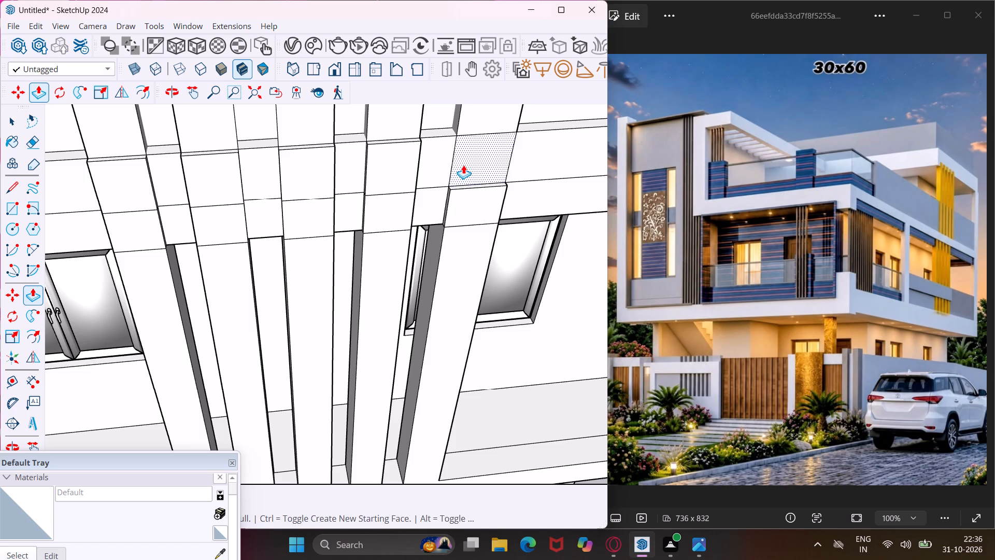
Pull the five post segments directly above the band outward by the same distance, in line with the sections below.
{"action": "double_click", "coordinate": [470, 118]}
{"action": "double_click", "coordinate": [403, 122]}
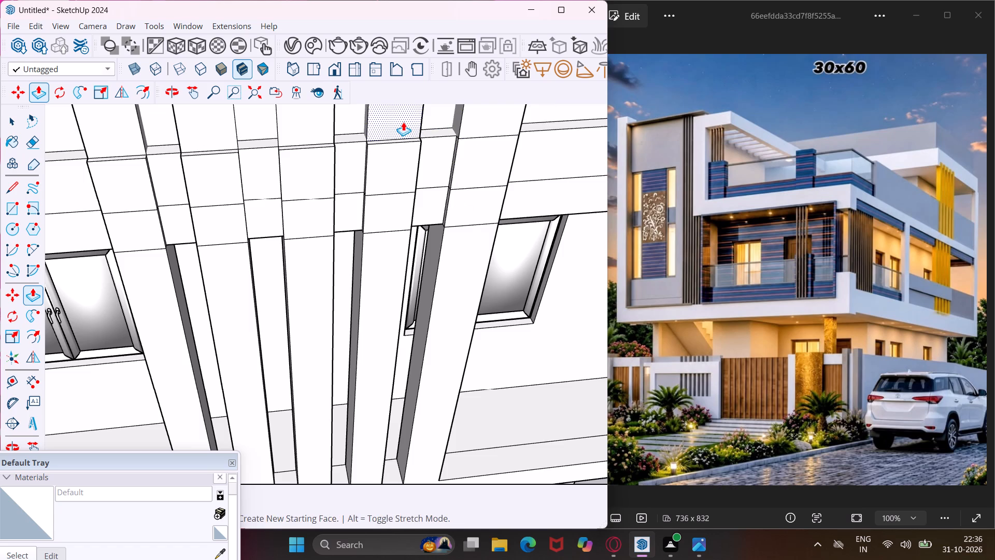
{"action": "double_click", "coordinate": [318, 125]}
{"action": "double_click", "coordinate": [222, 135]}
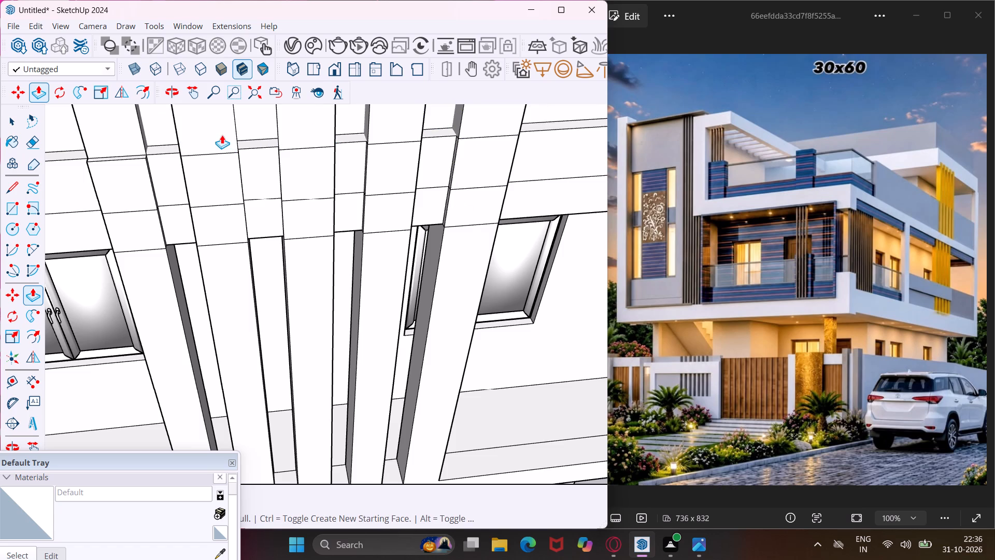
{"action": "double_click", "coordinate": [120, 145]}
Raise the top of the first-floor side ledge in the opening just forward of the post group by 4'.
{"action": "scroll", "coordinate": [209, 208], "scroll_direction": "down", "scroll_amount": 6}
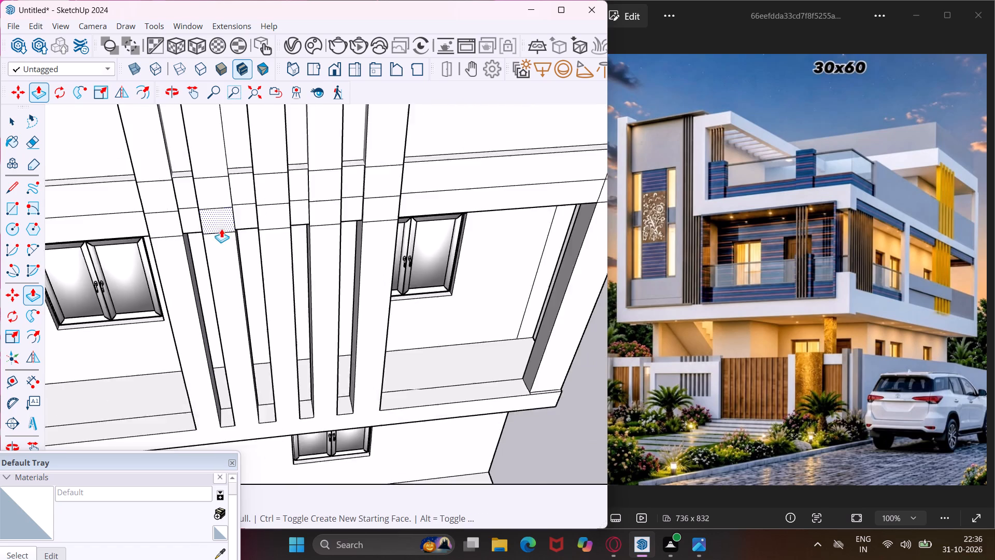
{"action": "middle_click_drag", "start_coordinate": [221, 236], "coordinate": [387, 341]}
{"action": "scroll", "coordinate": [387, 341], "scroll_direction": "down", "scroll_amount": 4}
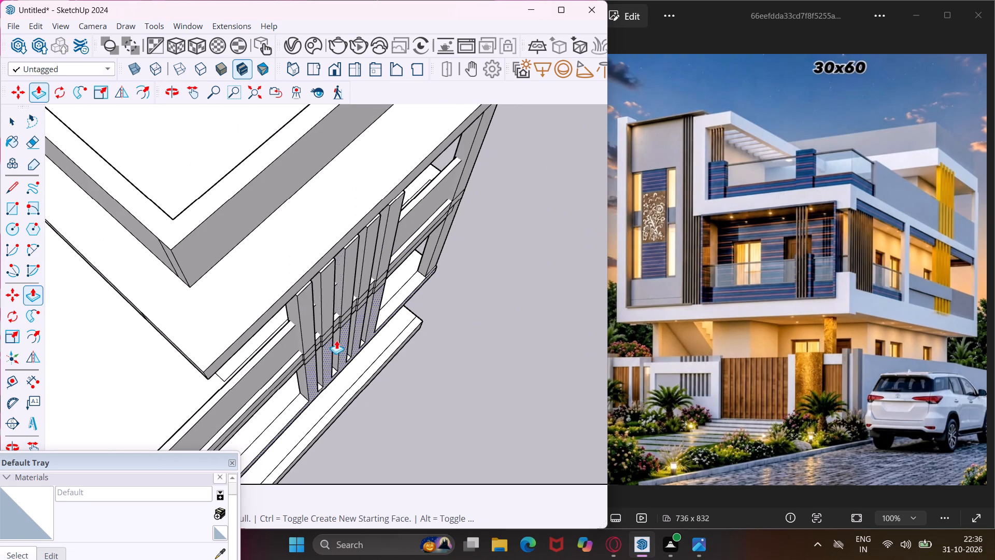
{"action": "middle_click_drag", "start_coordinate": [311, 274], "coordinate": [280, 192]}
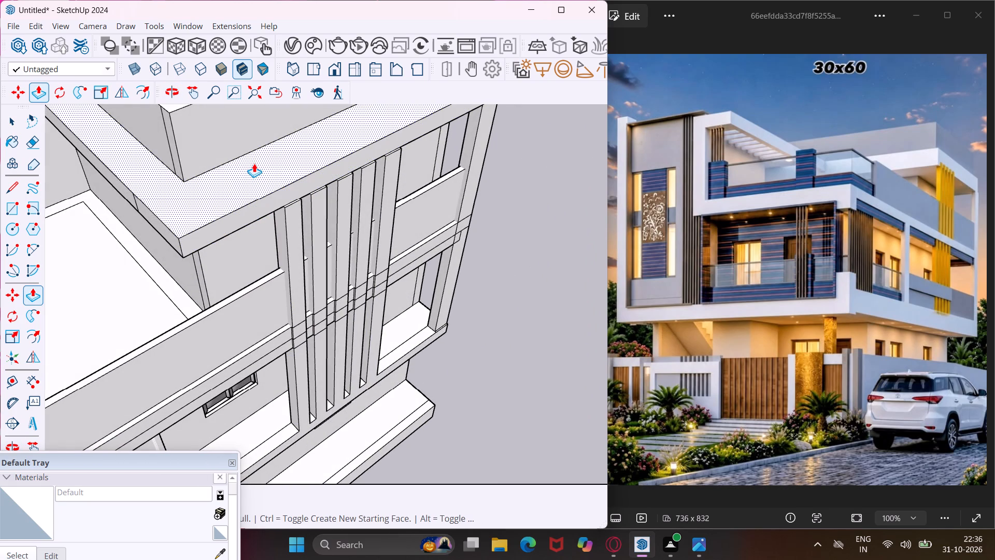
{"action": "middle_click_drag", "start_coordinate": [293, 211], "coordinate": [396, 185]}
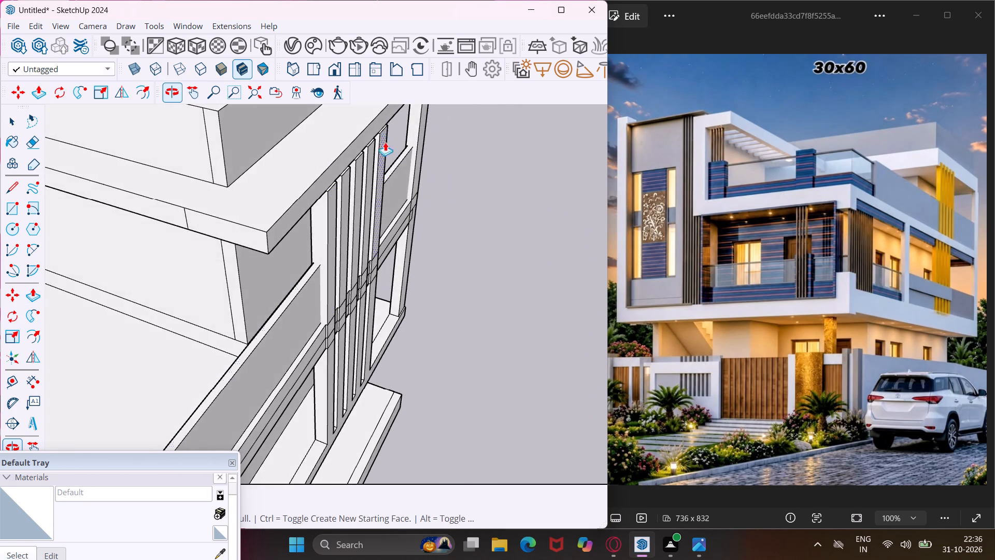
{"action": "scroll", "coordinate": [373, 123], "scroll_direction": "down", "scroll_amount": 7}
{"action": "scroll", "coordinate": [329, 330], "scroll_direction": "up", "scroll_amount": 4}
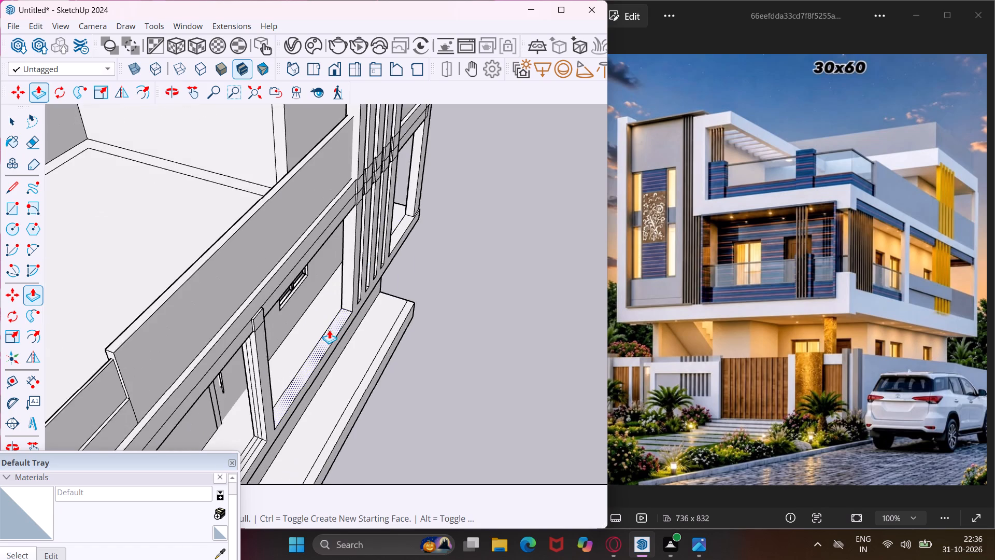
{"action": "scroll", "coordinate": [336, 325], "scroll_direction": "up", "scroll_amount": 4}
{"action": "left_click", "coordinate": [336, 325]}
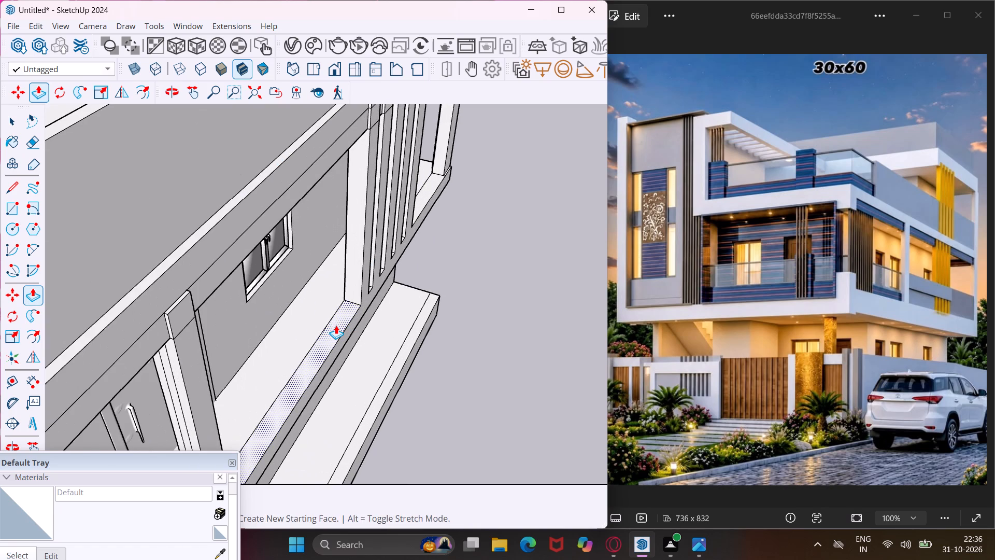
{"action": "type", "text": "4'"}
{"action": "key", "text": "Return"}
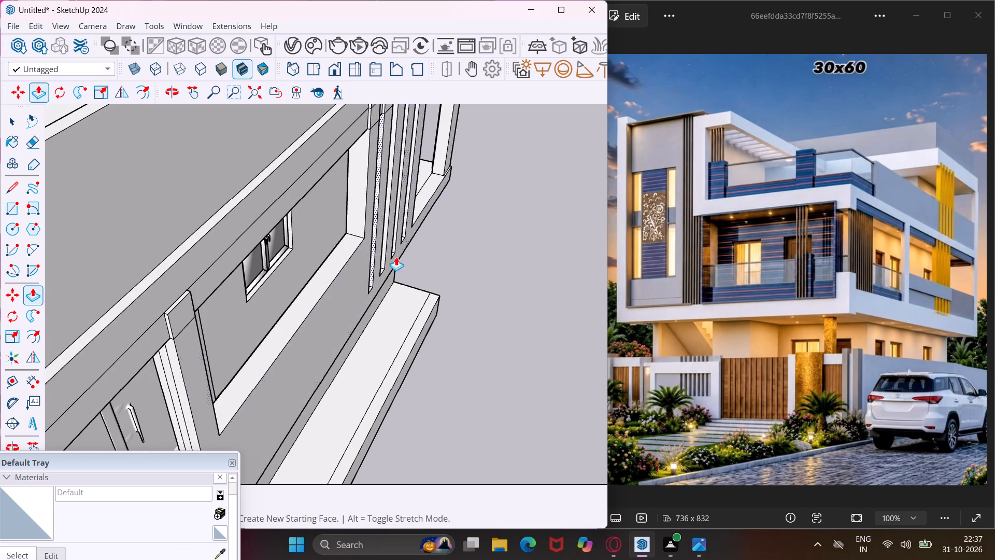
Raise the ledge top in the opening behind the post group to the same height as the forward opening's ledge.
{"action": "scroll", "coordinate": [425, 196], "scroll_direction": "up", "scroll_amount": 7}
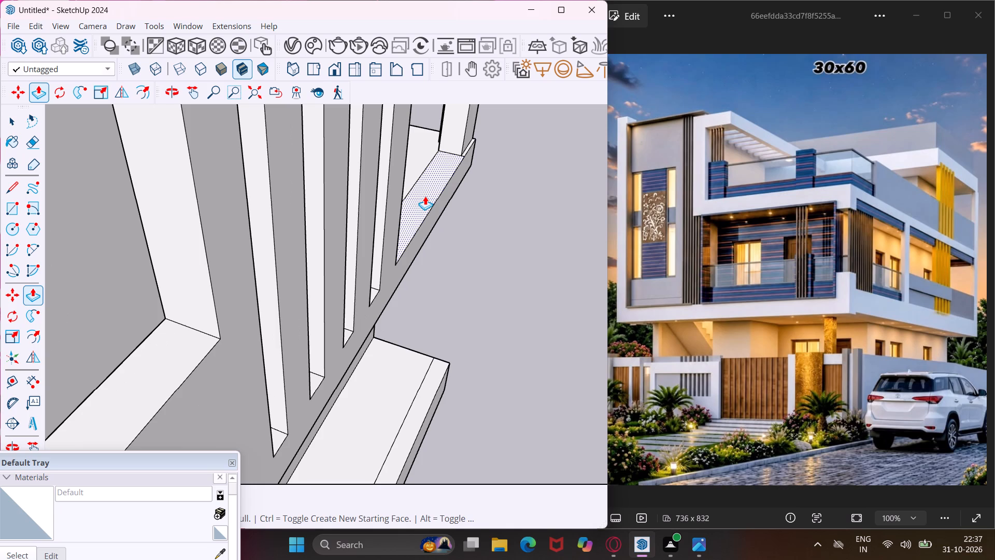
{"action": "left_click", "coordinate": [425, 196]}
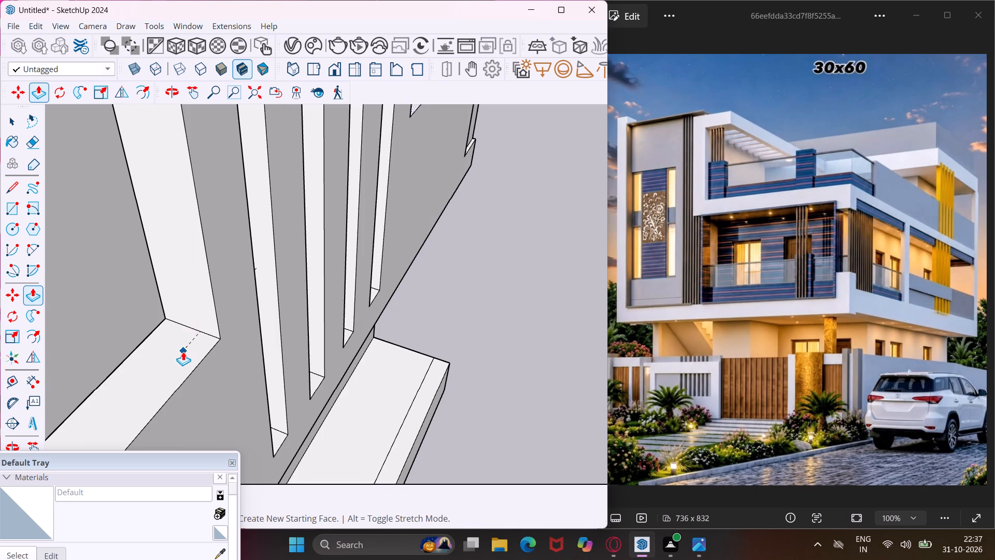
{"action": "left_click", "coordinate": [183, 352]}
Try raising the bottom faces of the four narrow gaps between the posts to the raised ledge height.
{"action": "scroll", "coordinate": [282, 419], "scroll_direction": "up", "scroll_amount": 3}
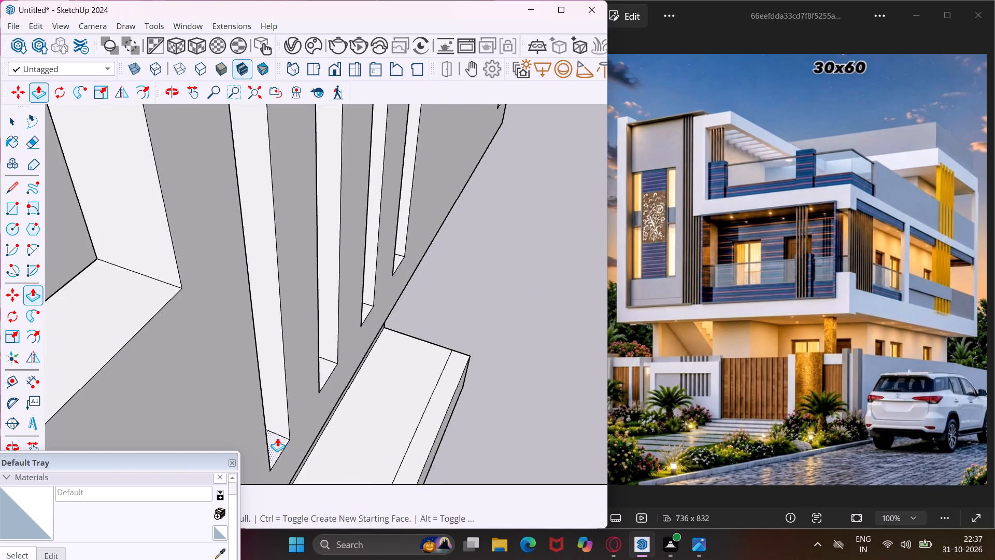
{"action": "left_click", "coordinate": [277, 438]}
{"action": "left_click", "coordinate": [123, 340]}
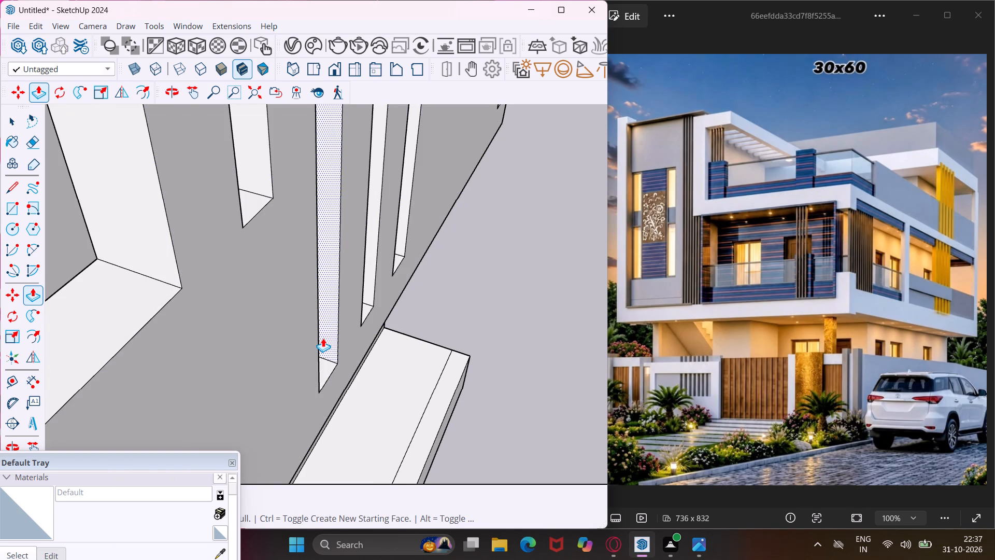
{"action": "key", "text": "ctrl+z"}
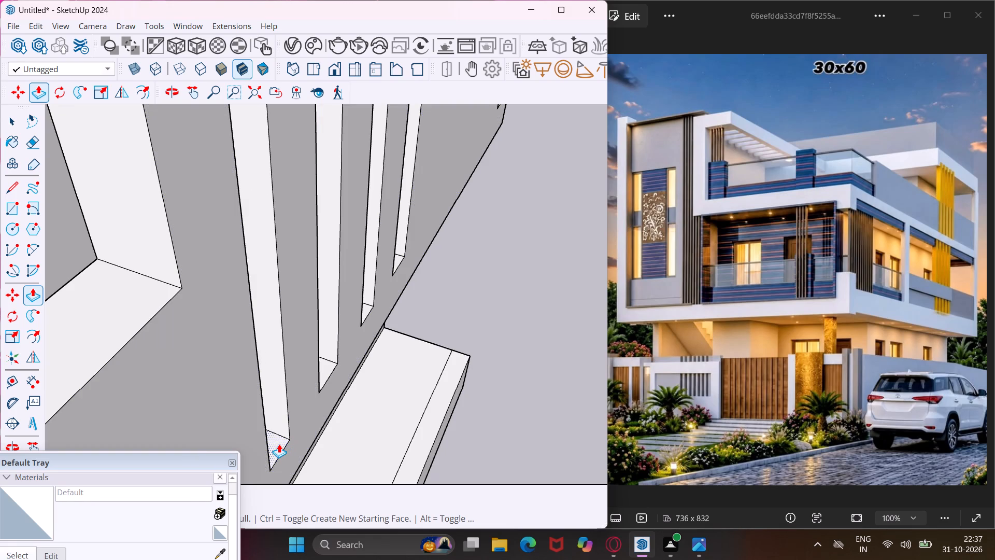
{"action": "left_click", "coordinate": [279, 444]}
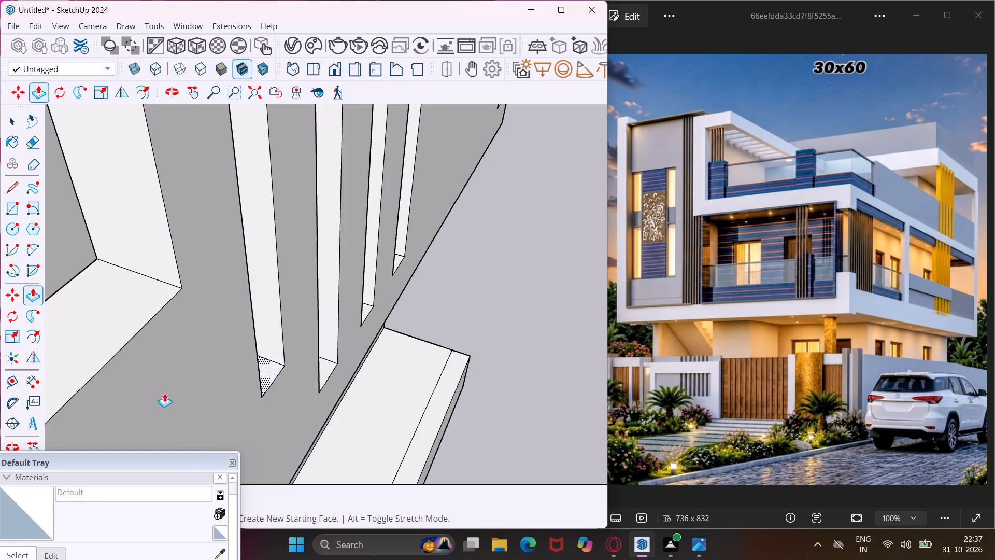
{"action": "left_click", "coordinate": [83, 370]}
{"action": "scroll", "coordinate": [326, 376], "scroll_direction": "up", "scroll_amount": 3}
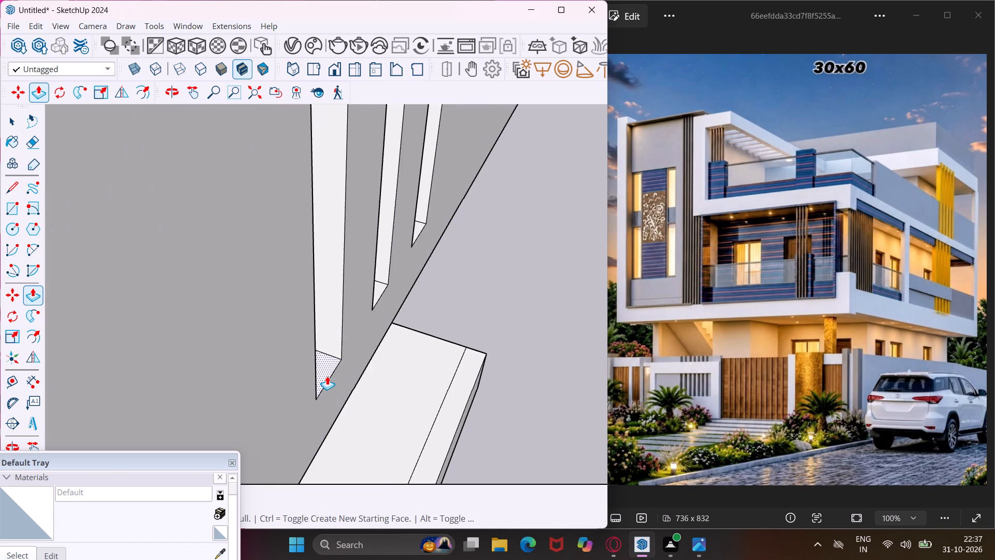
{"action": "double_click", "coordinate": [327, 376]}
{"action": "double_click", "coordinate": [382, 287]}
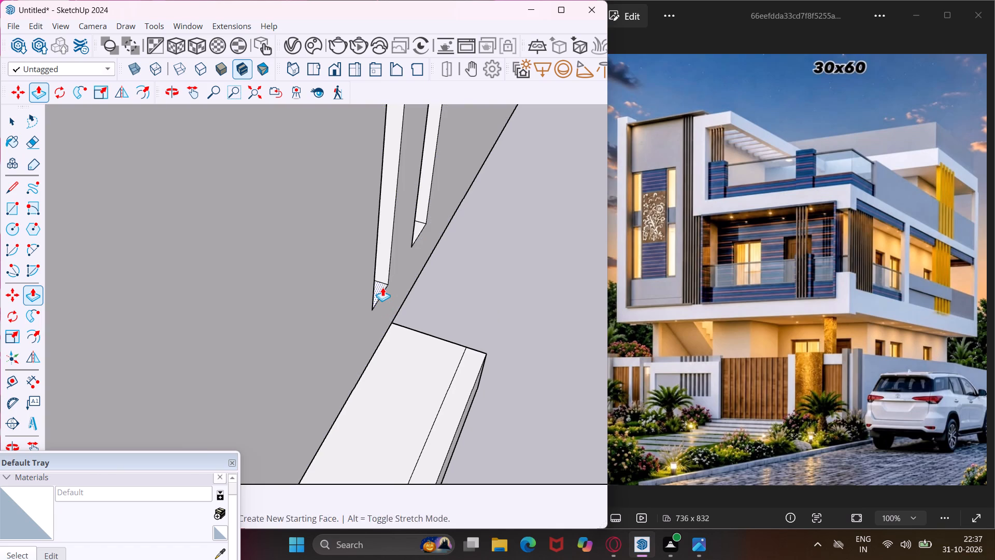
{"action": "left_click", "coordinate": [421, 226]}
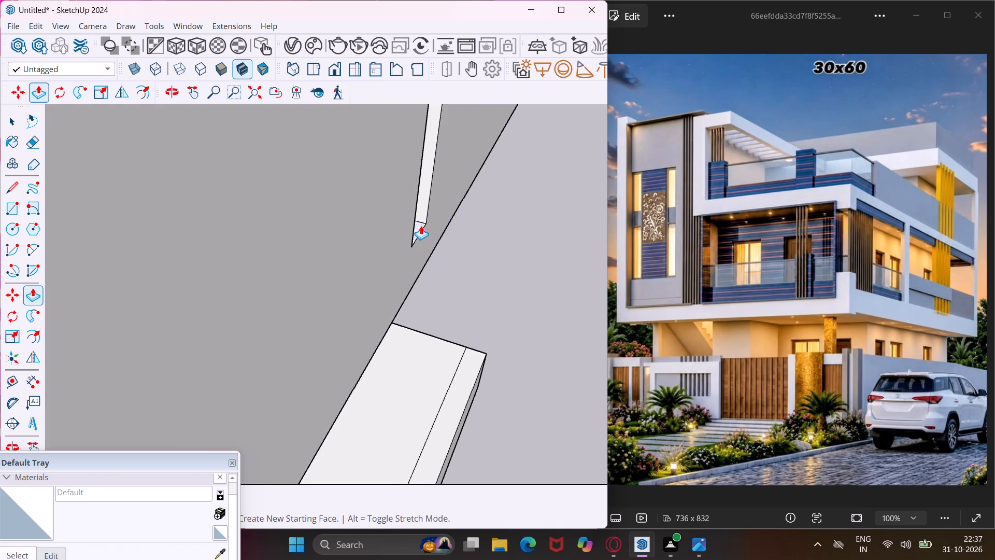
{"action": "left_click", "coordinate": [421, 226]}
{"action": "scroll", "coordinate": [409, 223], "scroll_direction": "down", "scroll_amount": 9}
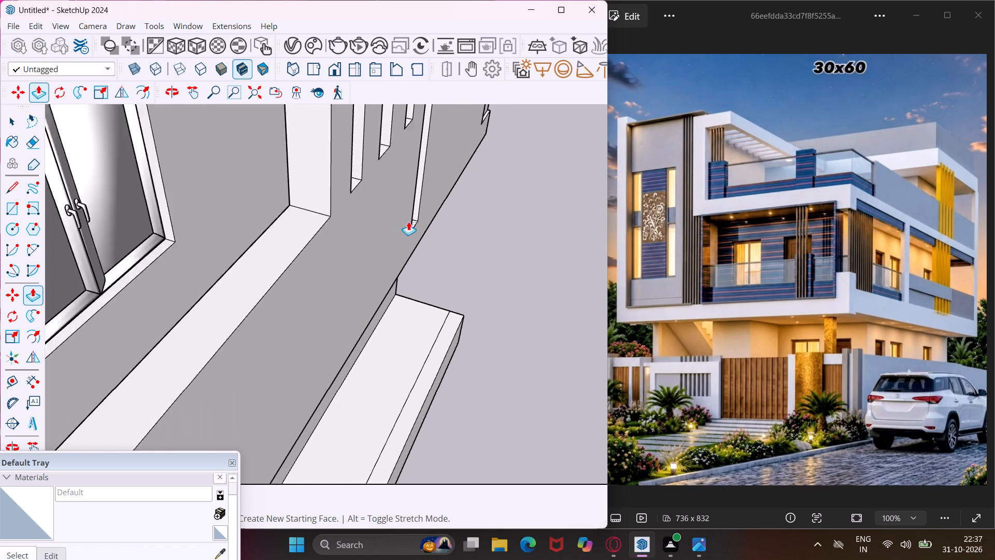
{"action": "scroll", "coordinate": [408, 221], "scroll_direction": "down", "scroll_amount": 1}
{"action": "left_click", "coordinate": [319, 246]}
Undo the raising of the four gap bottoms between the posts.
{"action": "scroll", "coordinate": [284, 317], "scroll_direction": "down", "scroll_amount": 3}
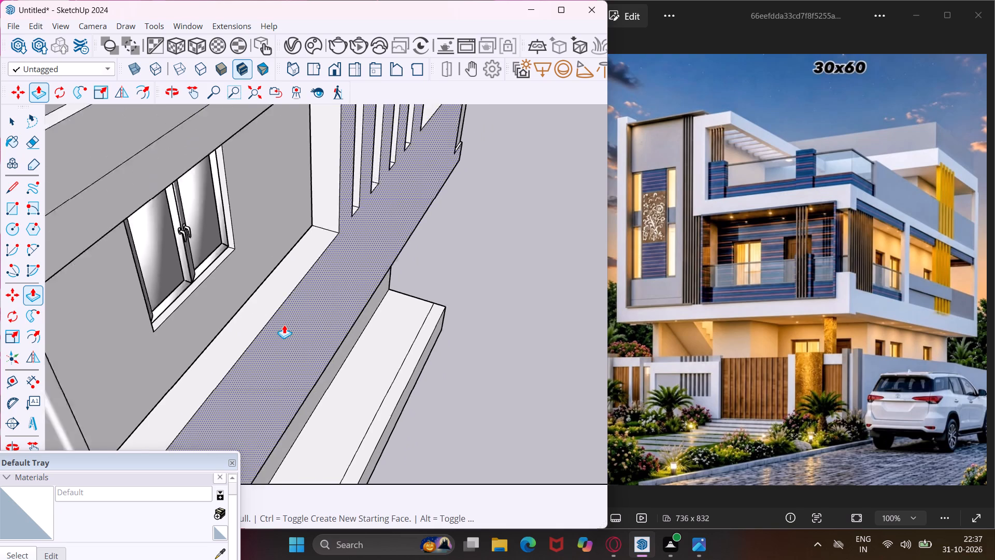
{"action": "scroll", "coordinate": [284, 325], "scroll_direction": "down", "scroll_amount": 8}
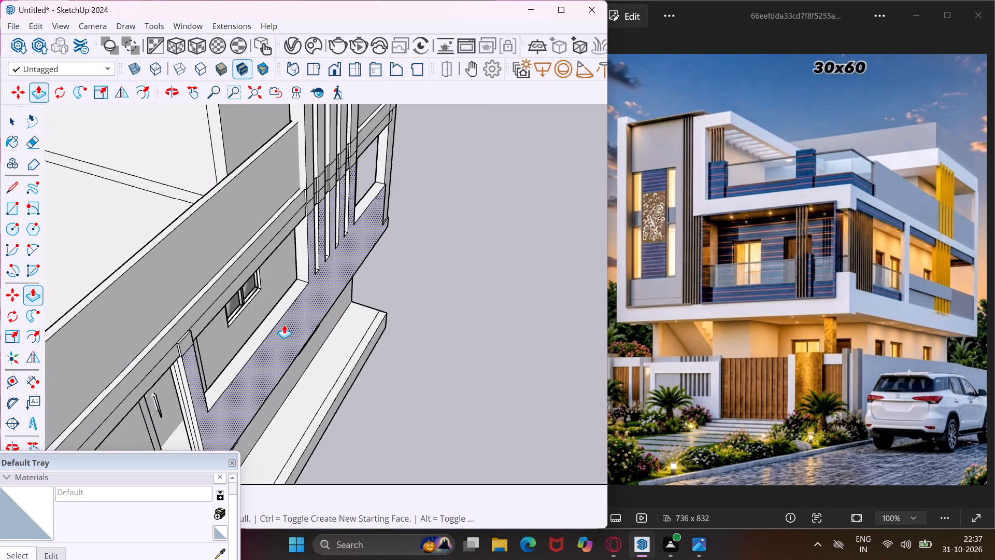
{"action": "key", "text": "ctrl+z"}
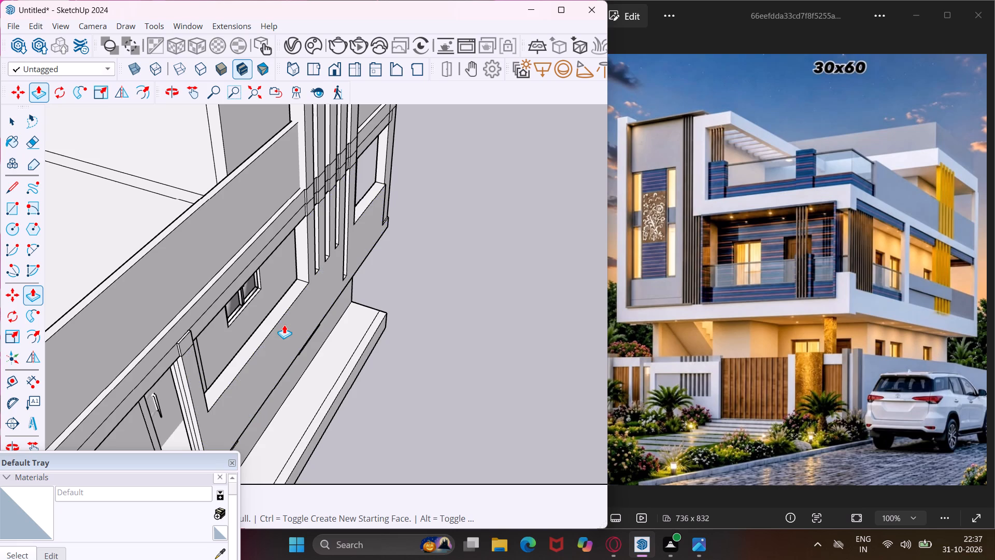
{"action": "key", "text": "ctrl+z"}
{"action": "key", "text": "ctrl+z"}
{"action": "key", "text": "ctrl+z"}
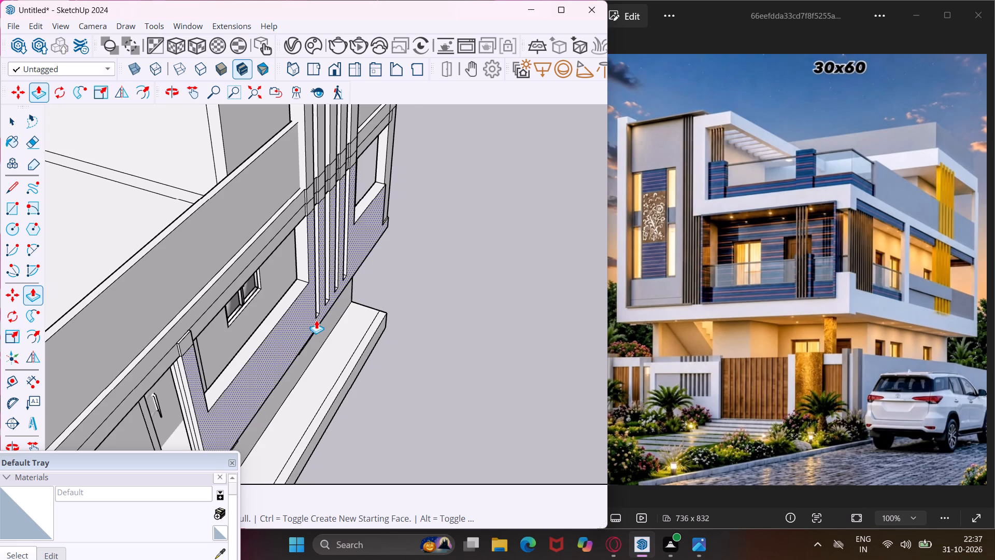
Extrude the bottom faces of the four gaps up to the raised ledge height as new starting faces, keeping the post outlines.
{"action": "scroll", "coordinate": [317, 315], "scroll_direction": "up", "scroll_amount": 13}
{"action": "left_click", "coordinate": [318, 313]}
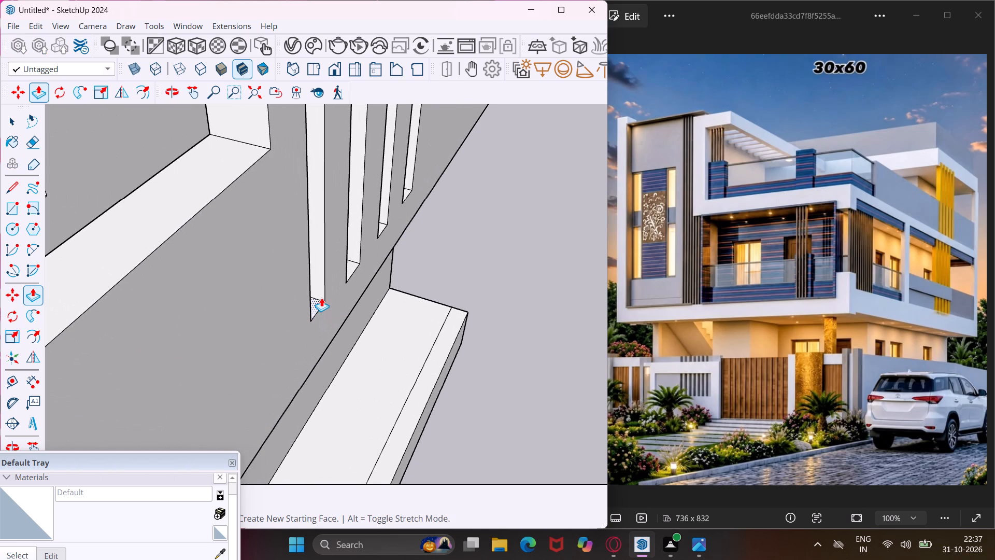
{"action": "left_click", "coordinate": [186, 209]}
{"action": "scroll", "coordinate": [356, 232], "scroll_direction": "up", "scroll_amount": 5}
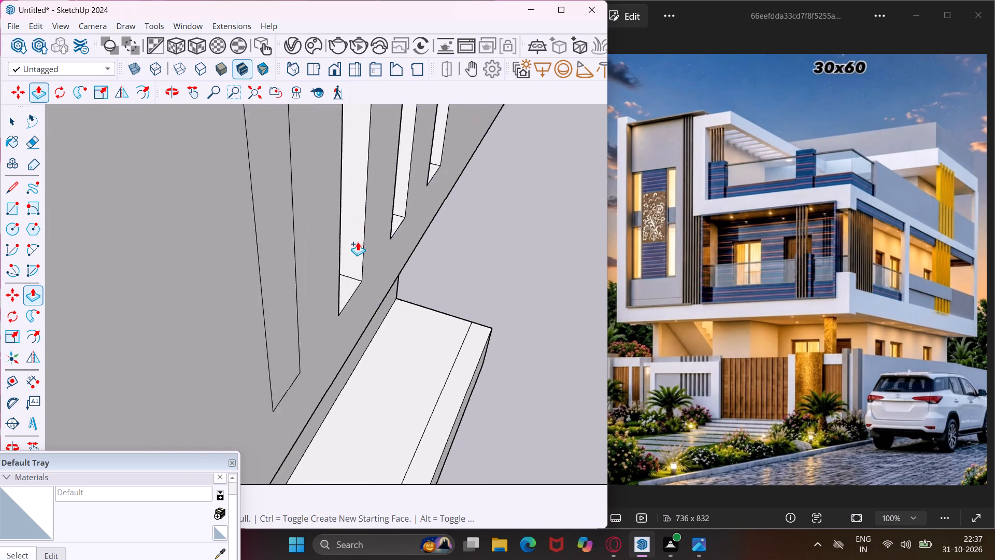
{"action": "scroll", "coordinate": [355, 268], "scroll_direction": "up", "scroll_amount": 4}
{"action": "double_click", "coordinate": [344, 298]}
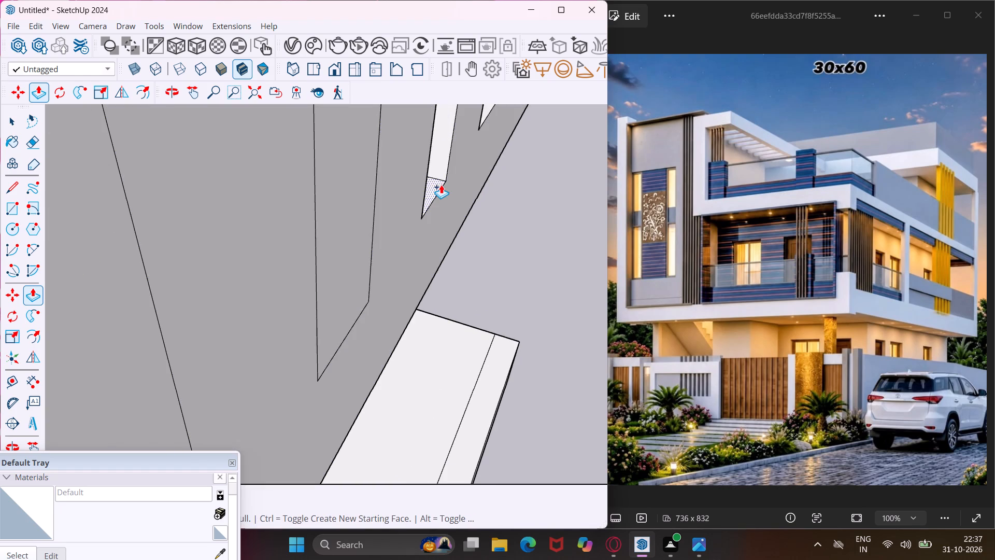
{"action": "double_click", "coordinate": [437, 183]}
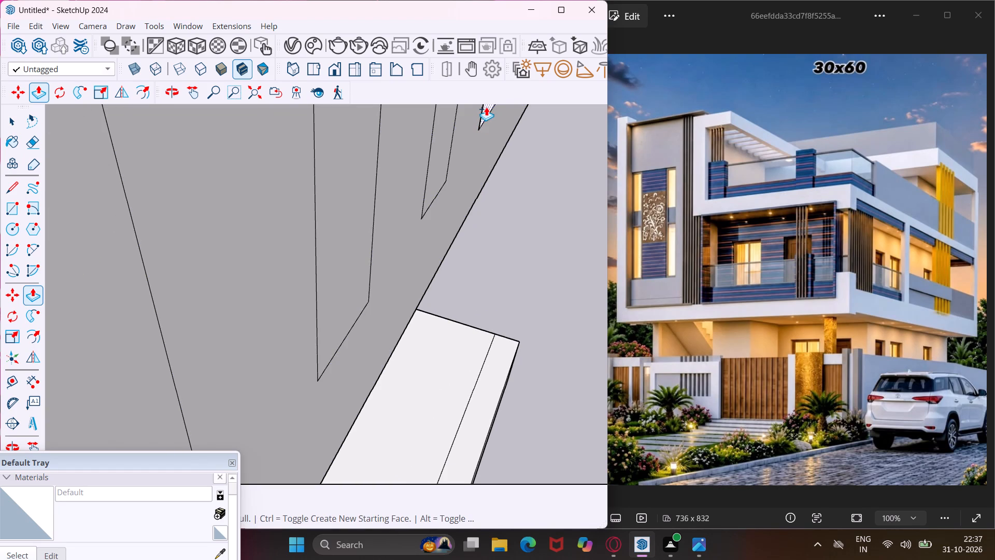
{"action": "double_click", "coordinate": [486, 107]}
{"action": "scroll", "coordinate": [328, 253], "scroll_direction": "down", "scroll_amount": 19}
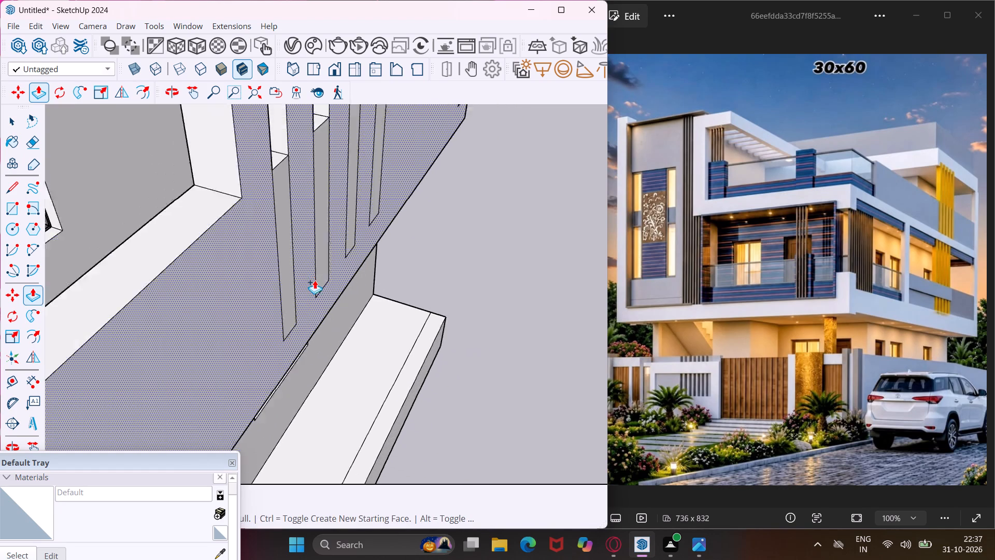
{"action": "scroll", "coordinate": [315, 280], "scroll_direction": "down", "scroll_amount": 13}
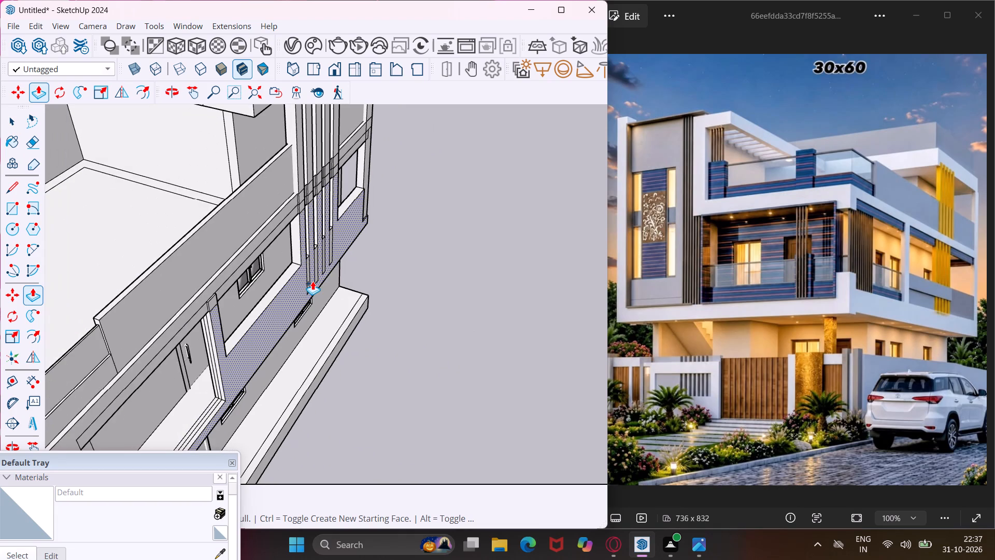
{"action": "scroll", "coordinate": [315, 234], "scroll_direction": "down", "scroll_amount": 4}
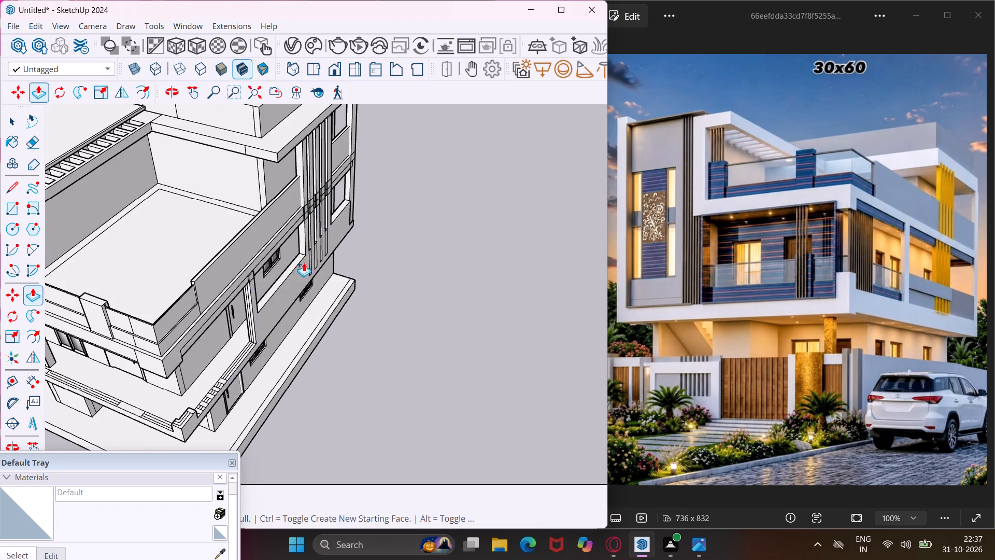
Extrude the small corner post face on the first-floor balcony ledge up to the underside of the slab above.
{"action": "scroll", "coordinate": [231, 362], "scroll_direction": "up", "scroll_amount": 6}
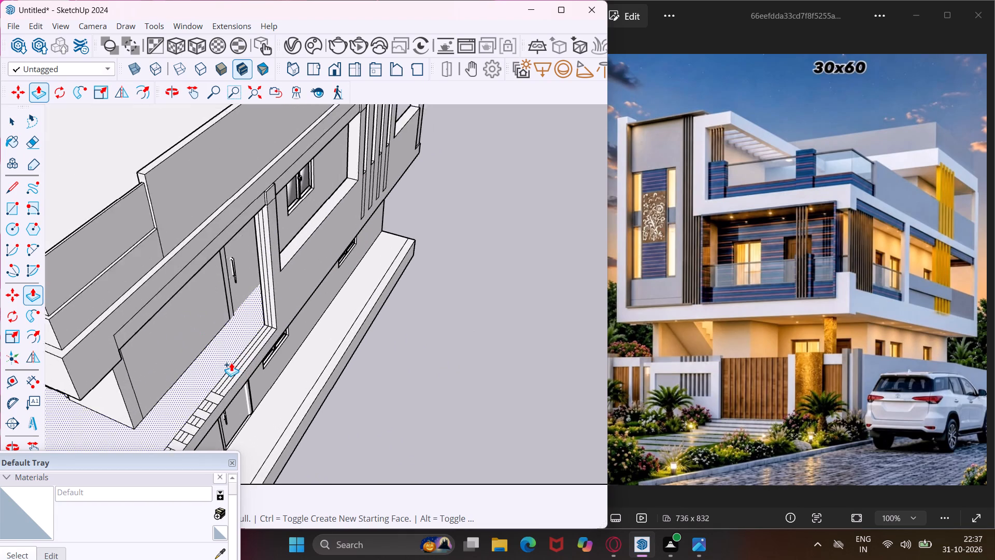
{"action": "scroll", "coordinate": [231, 362], "scroll_direction": "up", "scroll_amount": 1}
{"action": "middle_click_drag", "start_coordinate": [236, 365], "coordinate": [303, 289]}
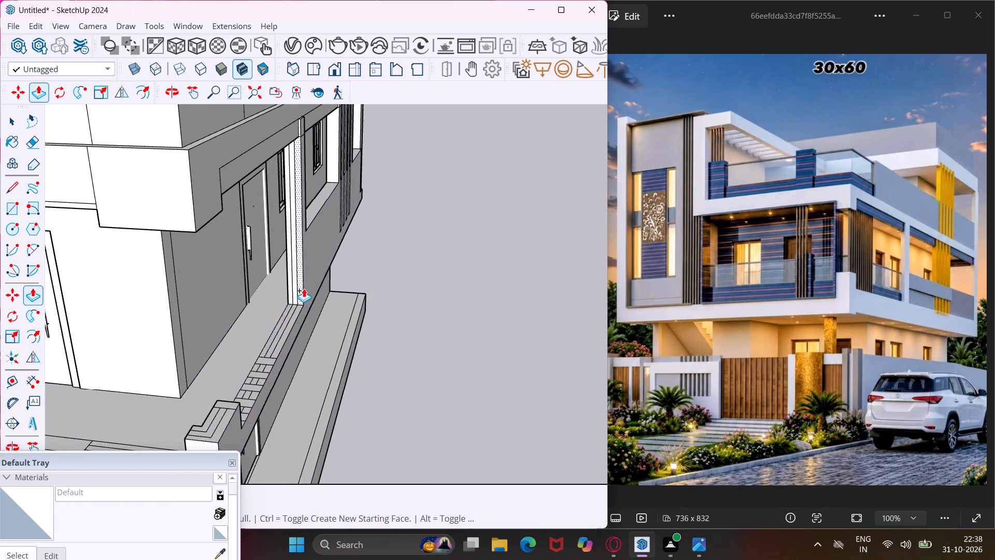
{"action": "scroll", "coordinate": [314, 268], "scroll_direction": "down", "scroll_amount": 4}
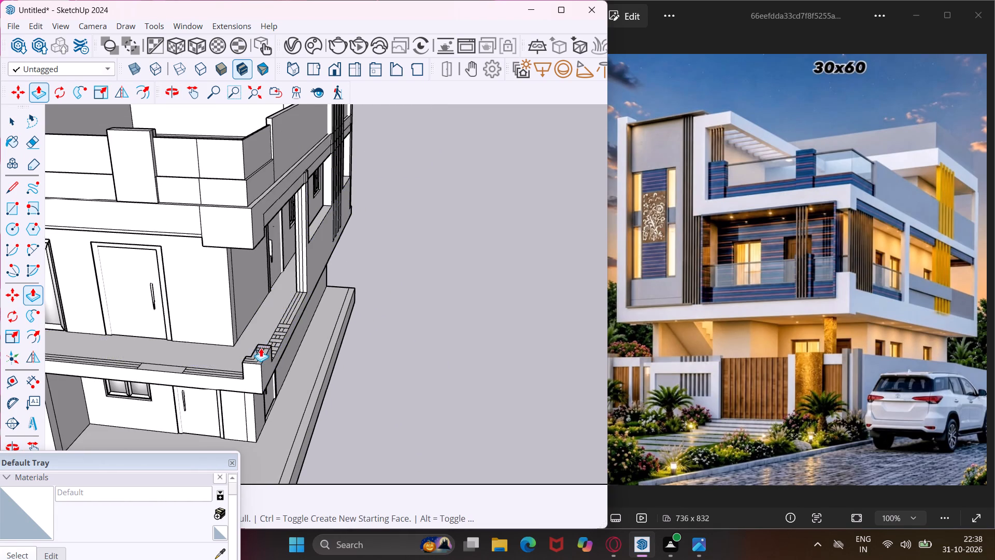
{"action": "scroll", "coordinate": [261, 348], "scroll_direction": "up", "scroll_amount": 8}
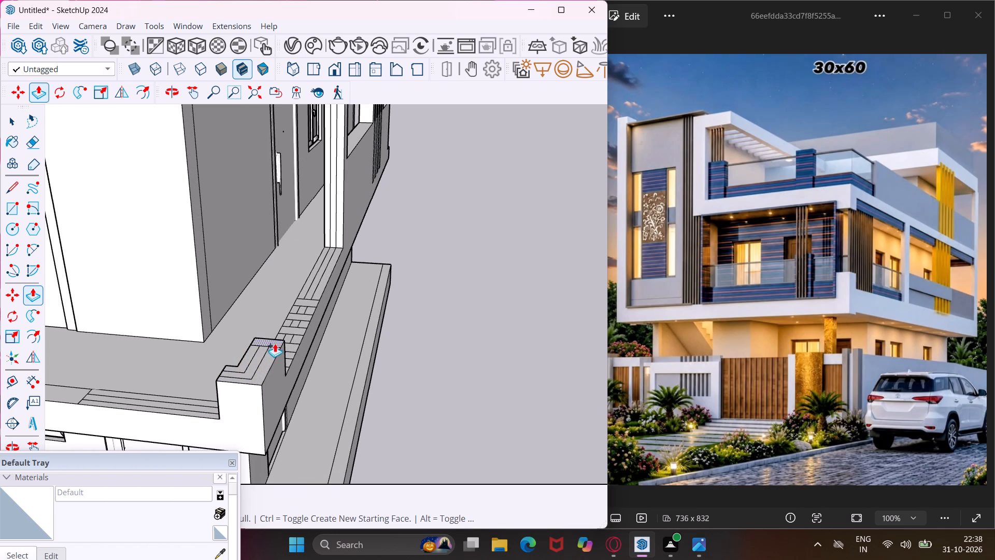
{"action": "scroll", "coordinate": [275, 343], "scroll_direction": "up", "scroll_amount": 2}
{"action": "left_click", "coordinate": [275, 343]}
{"action": "scroll", "coordinate": [269, 313], "scroll_direction": "down", "scroll_amount": 4}
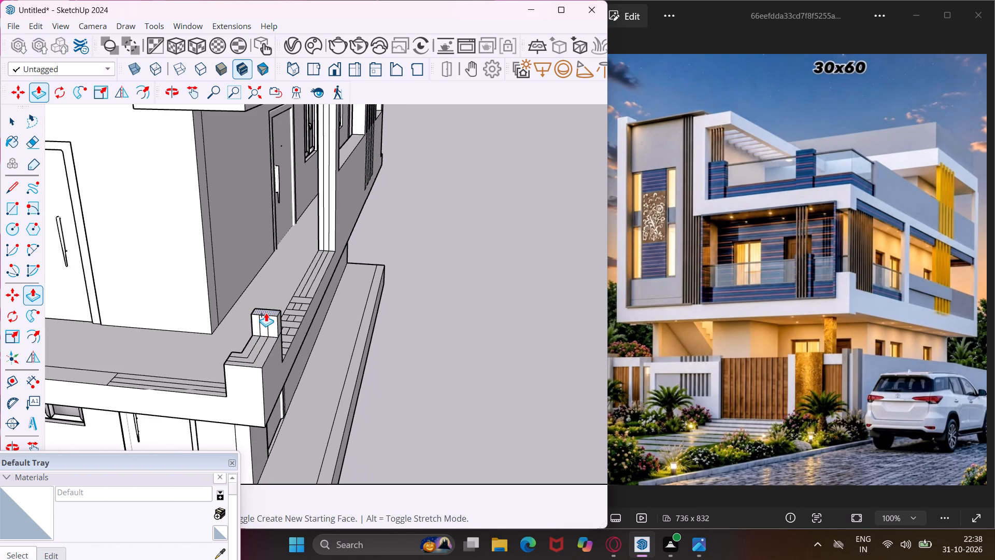
{"action": "scroll", "coordinate": [262, 315], "scroll_direction": "down", "scroll_amount": 7}
{"action": "scroll", "coordinate": [265, 209], "scroll_direction": "up", "scroll_amount": 3}
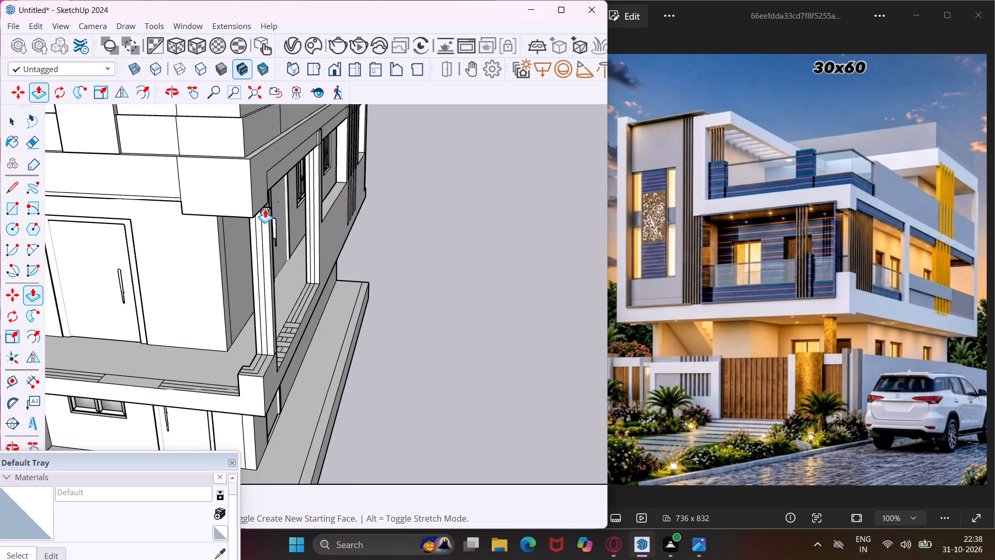
{"action": "scroll", "coordinate": [259, 207], "scroll_direction": "up", "scroll_amount": 5}
{"action": "middle_click_drag", "start_coordinate": [257, 211], "coordinate": [232, 123]}
{"action": "scroll", "coordinate": [249, 150], "scroll_direction": "up", "scroll_amount": 3}
{"action": "left_click", "coordinate": [249, 153]}
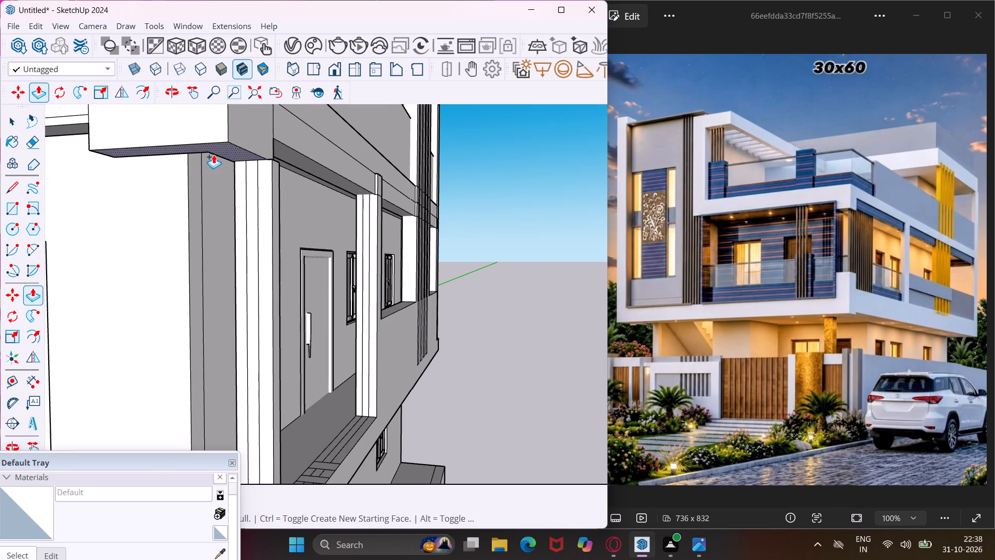
Extrude the first post base on the side balcony ledge, nearest the front corner, up to the beam above the opening.
{"action": "scroll", "coordinate": [212, 154], "scroll_direction": "down", "scroll_amount": 10}
{"action": "middle_click_drag", "start_coordinate": [251, 303], "coordinate": [233, 385]}
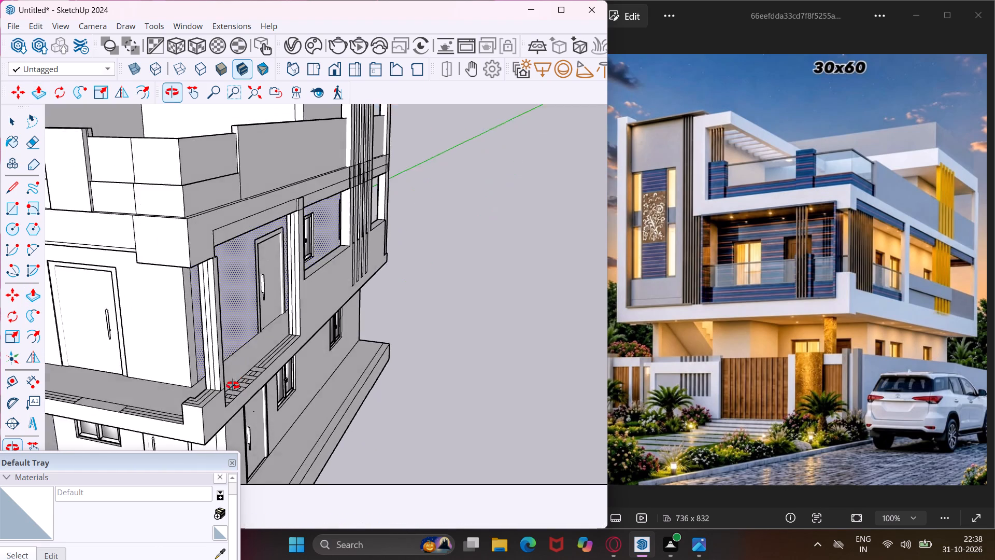
{"action": "middle_click_drag", "start_coordinate": [233, 385], "coordinate": [232, 389]}
{"action": "scroll", "coordinate": [230, 429], "scroll_direction": "up", "scroll_amount": 7}
{"action": "middle_click_drag", "start_coordinate": [224, 427], "coordinate": [167, 405]}
{"action": "scroll", "coordinate": [181, 410], "scroll_direction": "up", "scroll_amount": 7}
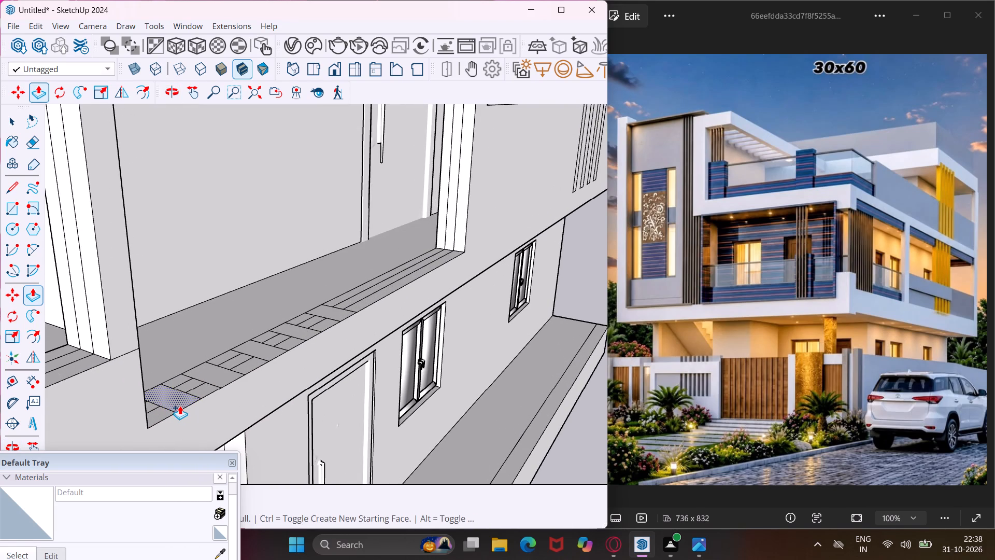
{"action": "left_click", "coordinate": [180, 405]}
{"action": "scroll", "coordinate": [179, 378], "scroll_direction": "down", "scroll_amount": 4}
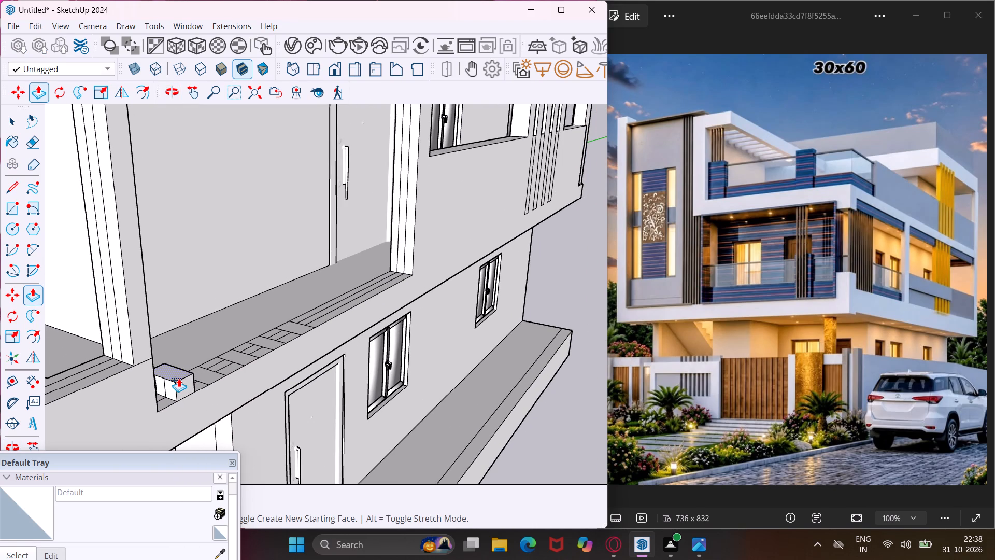
{"action": "scroll", "coordinate": [179, 378], "scroll_direction": "down", "scroll_amount": 3}
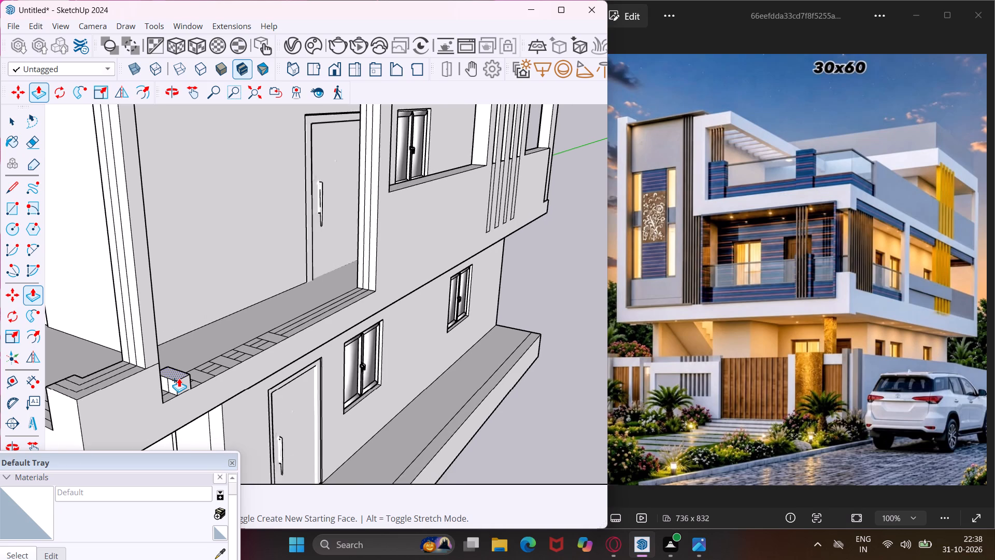
{"action": "scroll", "coordinate": [179, 378], "scroll_direction": "down", "scroll_amount": 5}
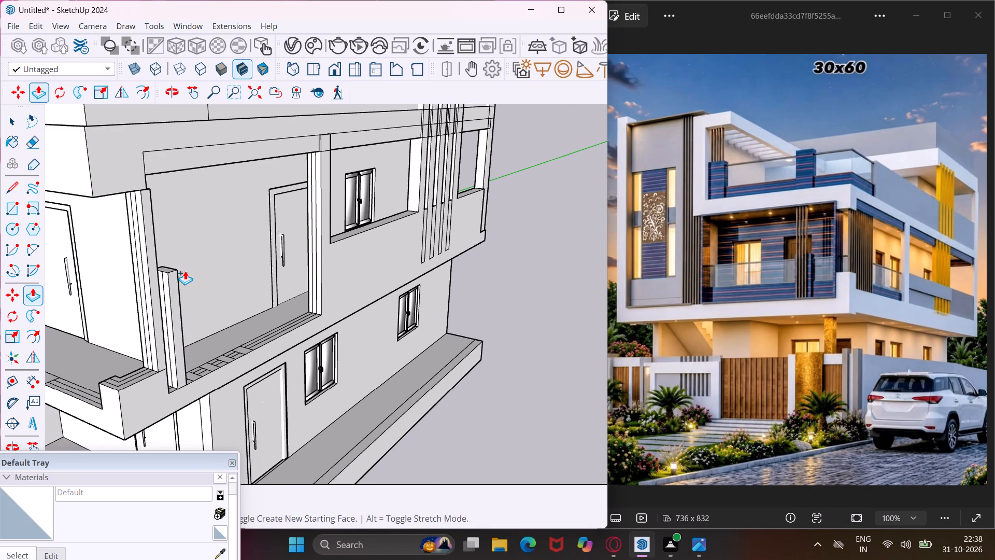
{"action": "left_click", "coordinate": [179, 172]}
Repeat the same extrusion on the four remaining post bases along the side balcony ledge.
{"action": "middle_click_drag", "start_coordinate": [179, 347], "coordinate": [195, 411]}
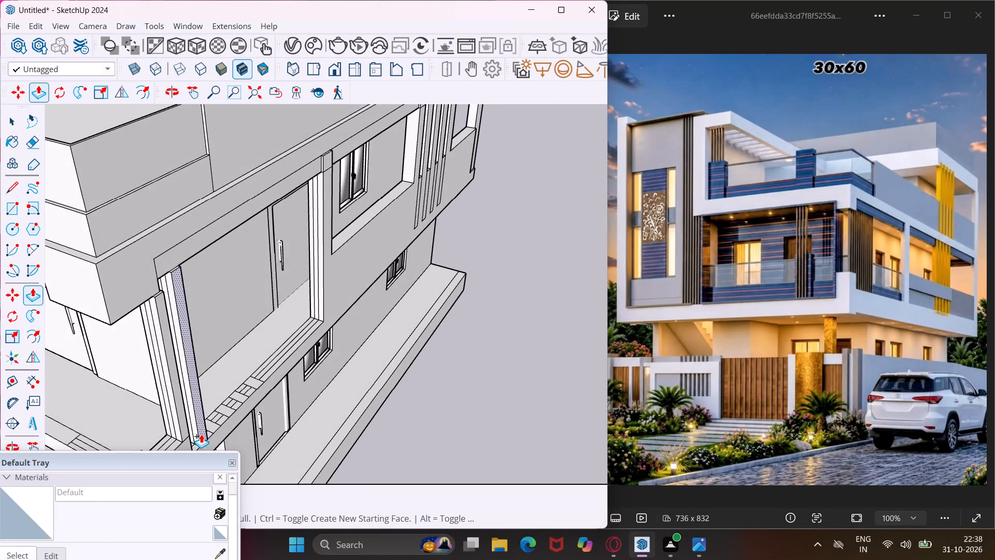
{"action": "scroll", "coordinate": [201, 434], "scroll_direction": "up", "scroll_amount": 7}
{"action": "double_click", "coordinate": [214, 424]}
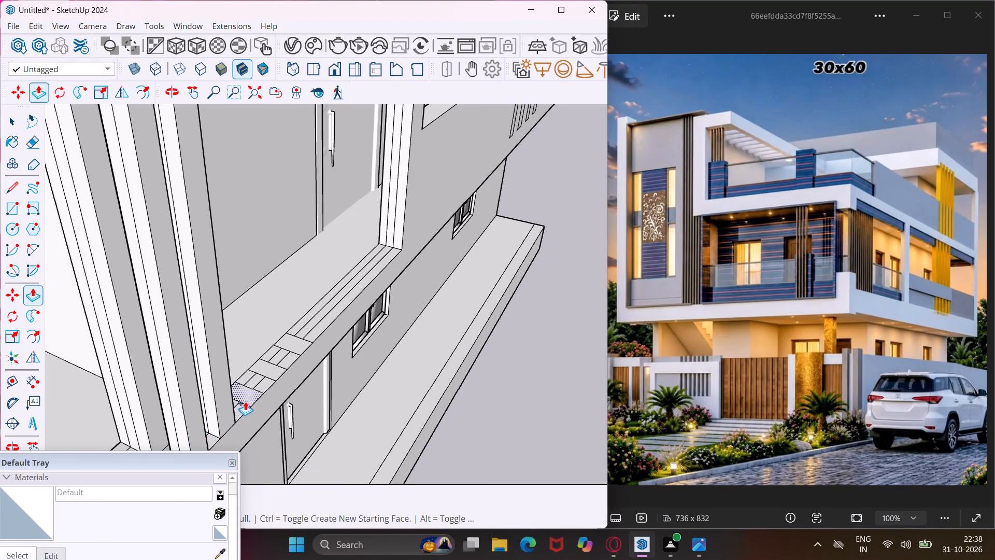
{"action": "double_click", "coordinate": [249, 396]}
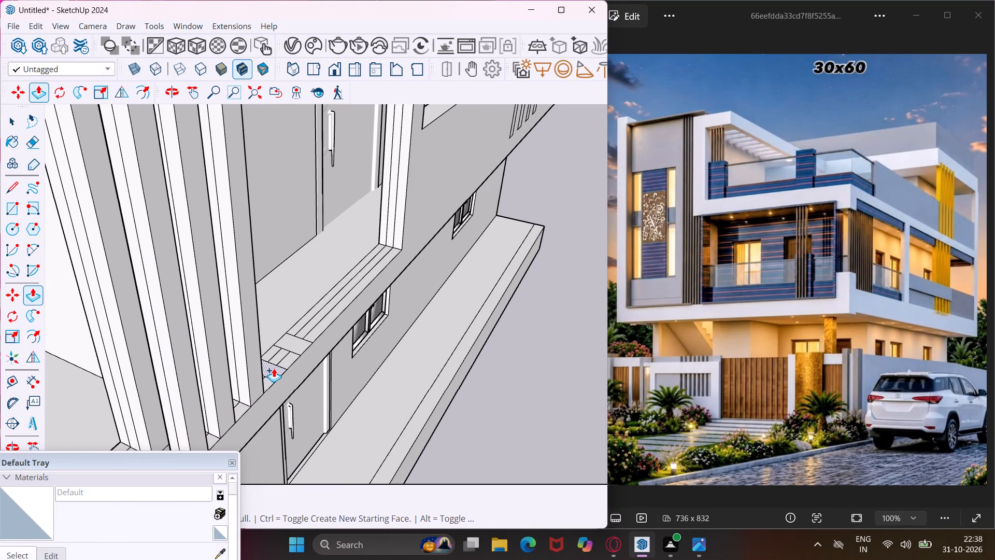
{"action": "double_click", "coordinate": [274, 368]}
{"action": "double_click", "coordinate": [295, 342]}
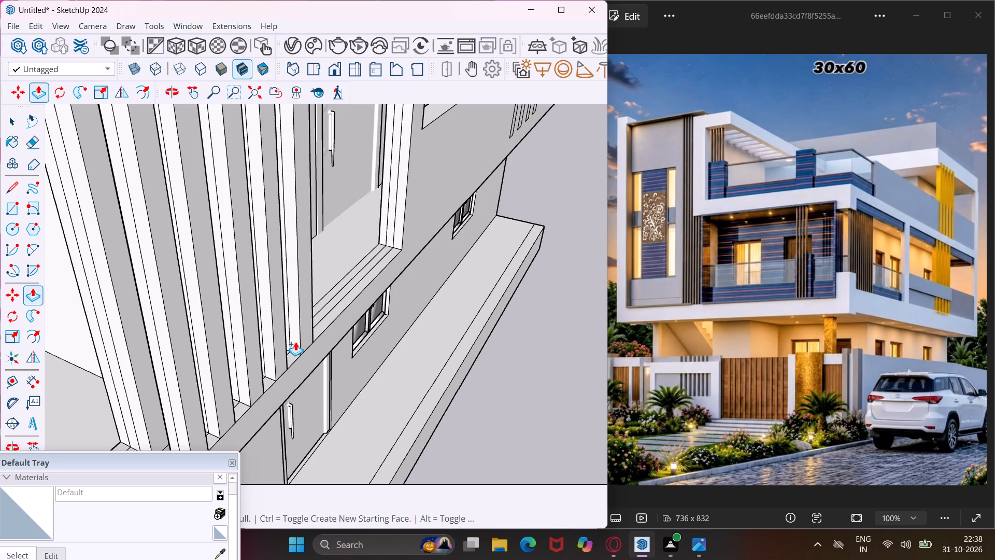
Extrude the middle strip of the side balcony ledge, behind the new posts, up into a railing panel.
{"action": "scroll", "coordinate": [321, 309], "scroll_direction": "up", "scroll_amount": 3}
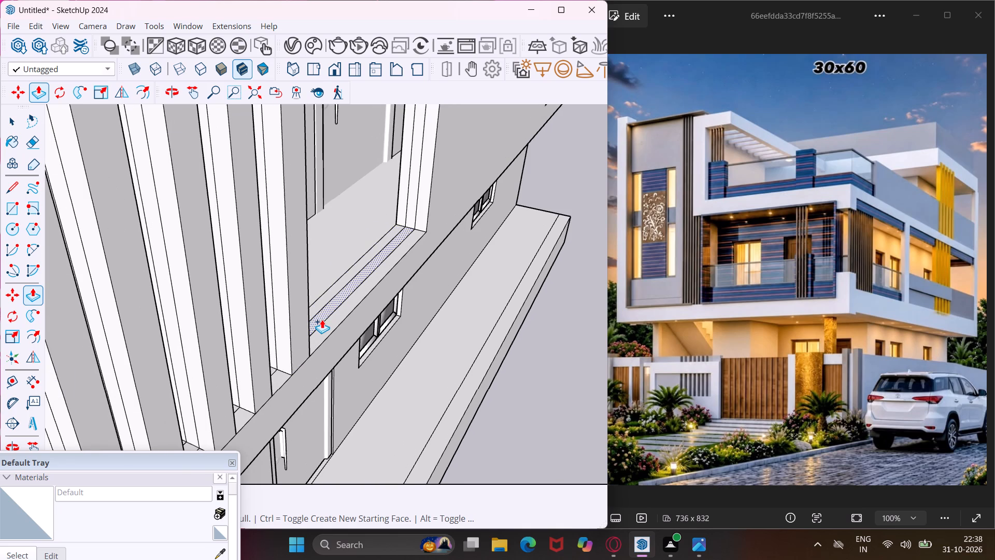
{"action": "scroll", "coordinate": [322, 319], "scroll_direction": "up", "scroll_amount": 2}
{"action": "left_click", "coordinate": [322, 319]}
{"action": "scroll", "coordinate": [328, 284], "scroll_direction": "down", "scroll_amount": 2}
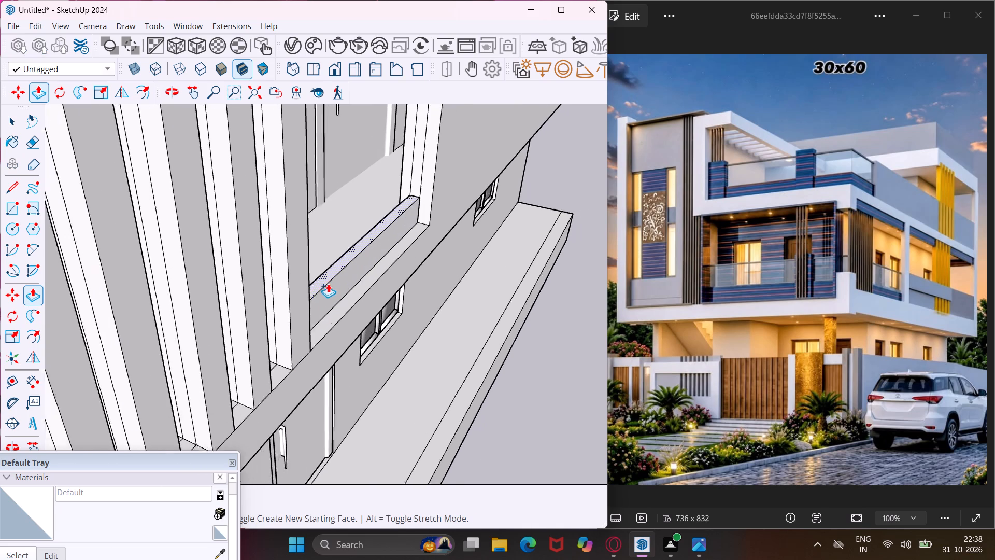
{"action": "scroll", "coordinate": [328, 284], "scroll_direction": "down", "scroll_amount": 7}
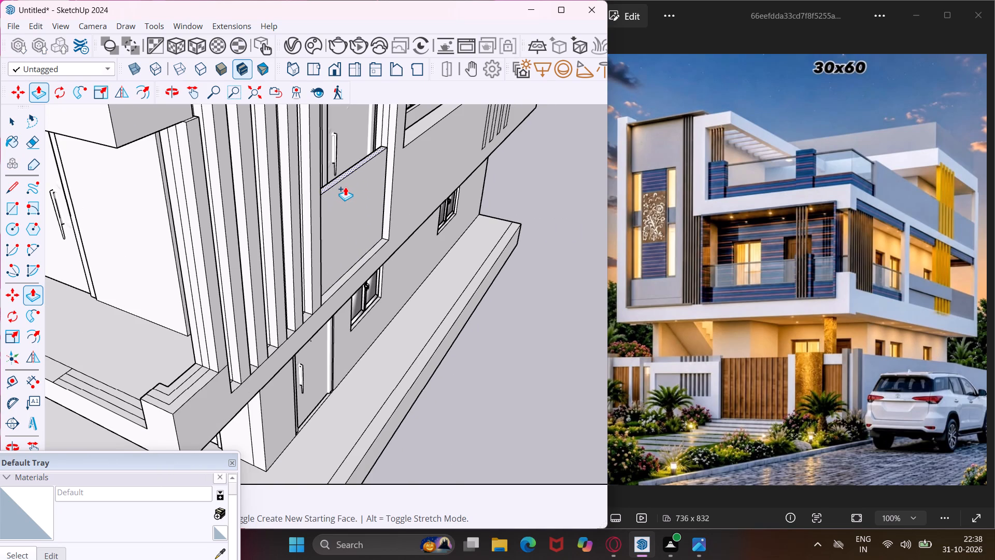
{"action": "left_click", "coordinate": [345, 187]}
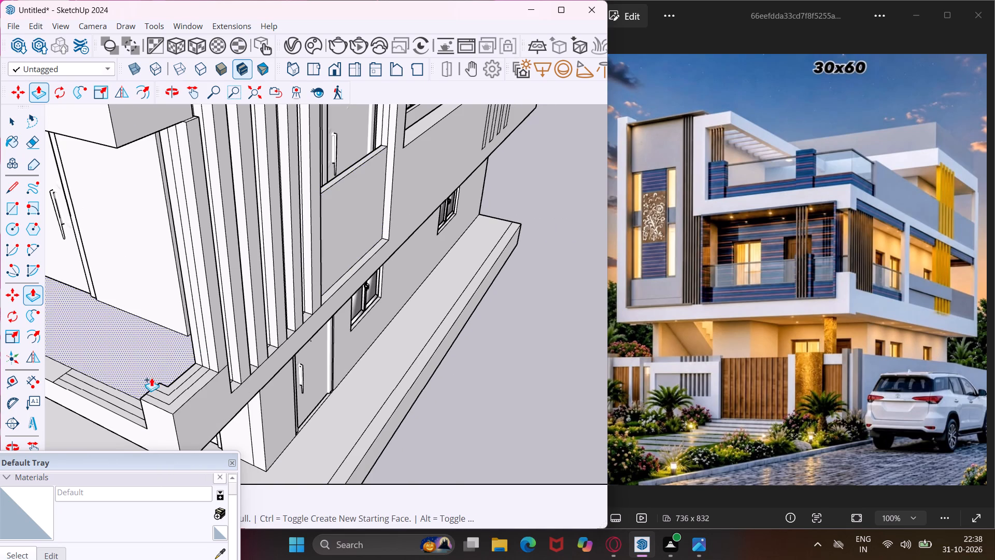
Extrude the wide rectangular block face on the front balcony ledge up 4'.
{"action": "scroll", "coordinate": [124, 401], "scroll_direction": "down", "scroll_amount": 1}
{"action": "middle_click_drag", "start_coordinate": [124, 401], "coordinate": [235, 383]}
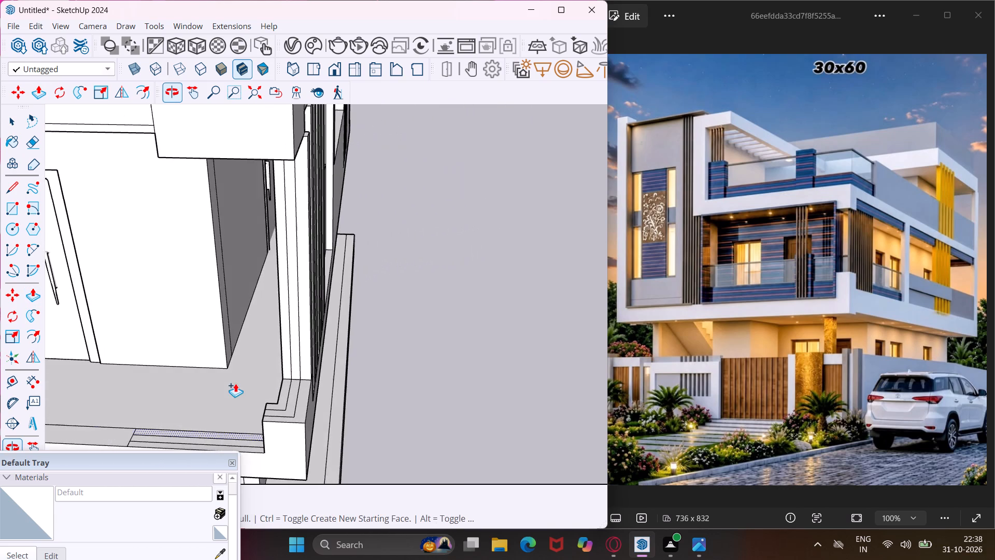
{"action": "scroll", "coordinate": [239, 361], "scroll_direction": "down", "scroll_amount": 5}
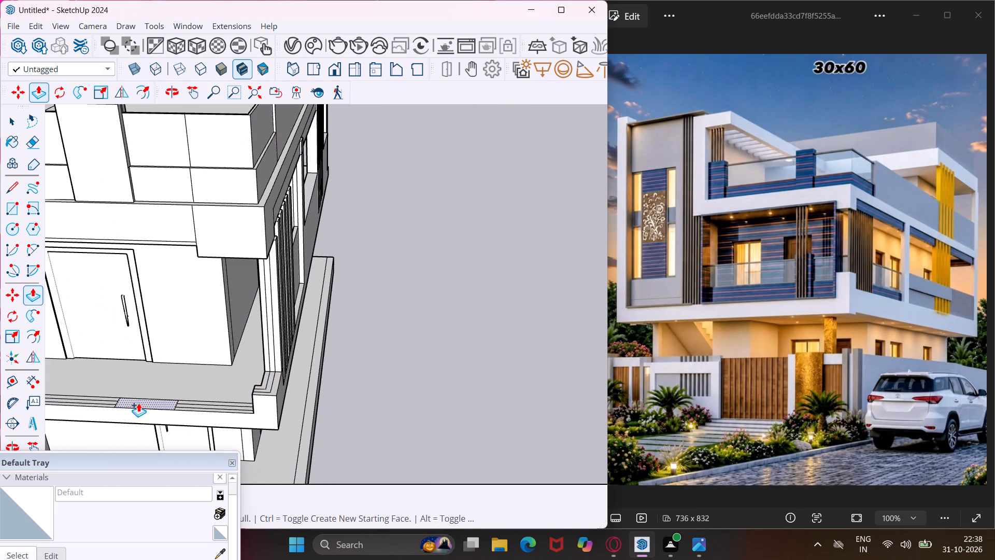
{"action": "left_click", "coordinate": [138, 403]}
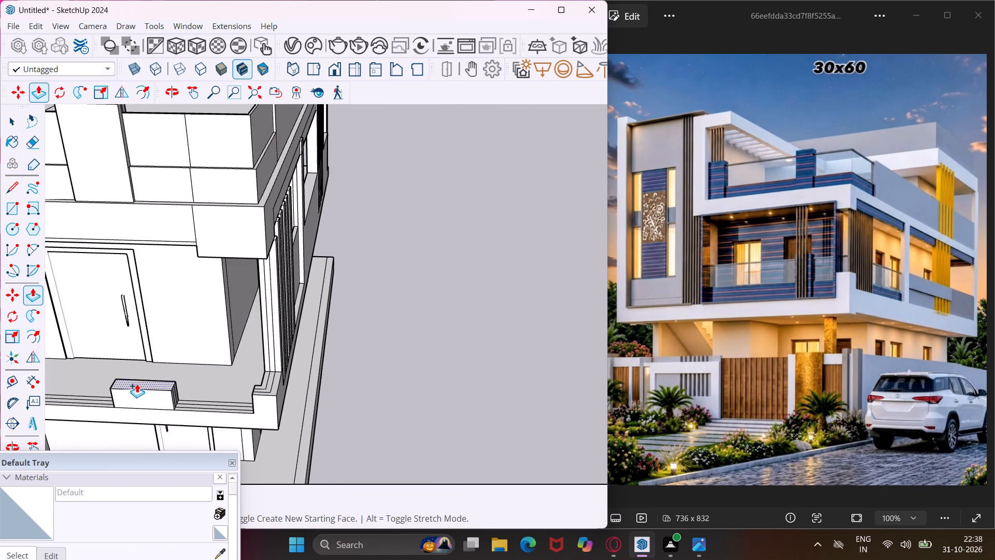
{"action": "type", "text": "4'"}
{"action": "key", "text": "Return"}
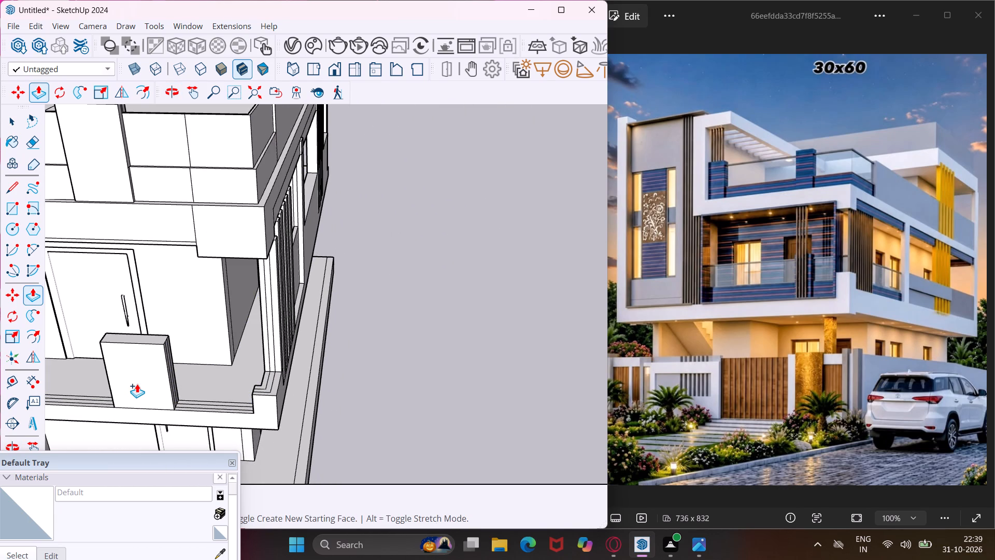
Extrude the middle strip of the front balcony ledge, between the fluted posts and the block, into a railing panel just below the block's top.
{"action": "scroll", "coordinate": [137, 384], "scroll_direction": "down", "scroll_amount": 3}
{"action": "middle_click_drag", "start_coordinate": [137, 383], "coordinate": [262, 359]}
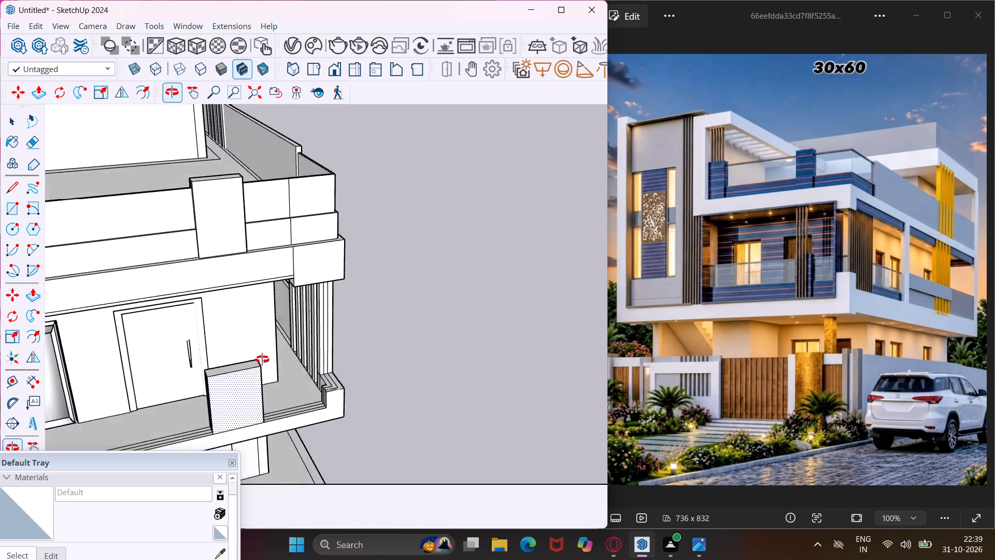
{"action": "middle_click_drag", "start_coordinate": [262, 359], "coordinate": [306, 309]}
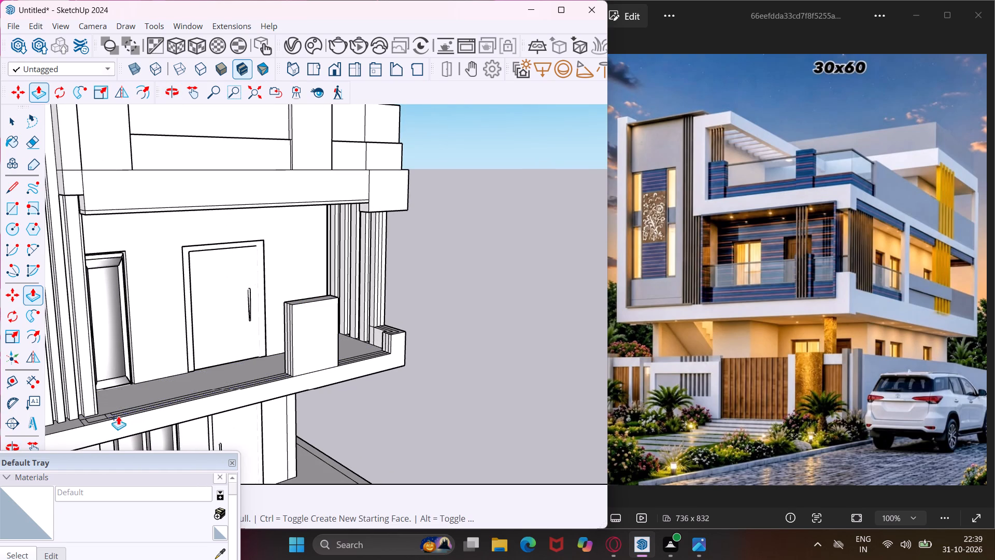
{"action": "scroll", "coordinate": [96, 408], "scroll_direction": "up", "scroll_amount": 2}
{"action": "middle_click_drag", "start_coordinate": [96, 408], "coordinate": [101, 411]}
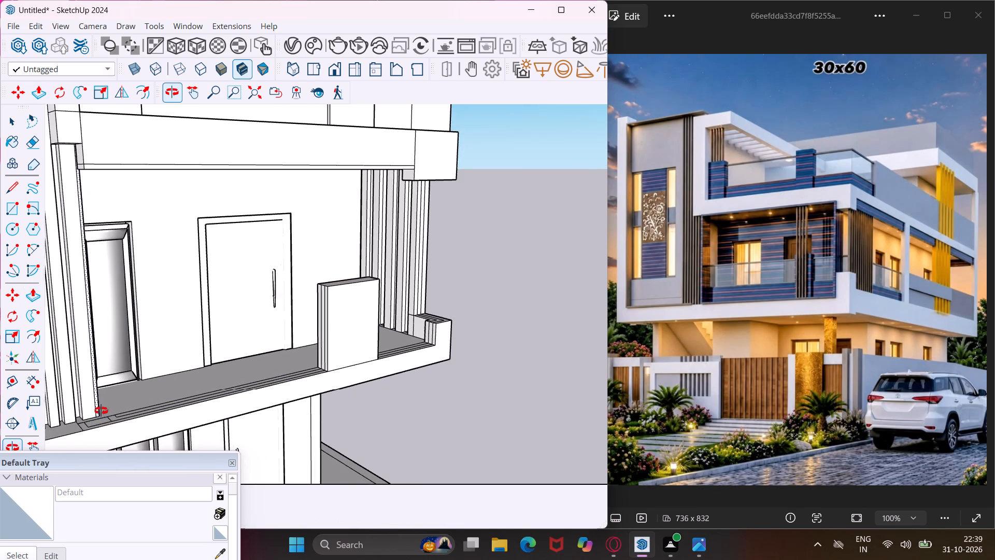
{"action": "middle_click_drag", "start_coordinate": [101, 411], "coordinate": [113, 431]}
{"action": "scroll", "coordinate": [126, 440], "scroll_direction": "up", "scroll_amount": 4}
{"action": "middle_click_drag", "start_coordinate": [127, 440], "coordinate": [146, 301]}
{"action": "middle_click_drag", "start_coordinate": [184, 195], "coordinate": [283, 352]}
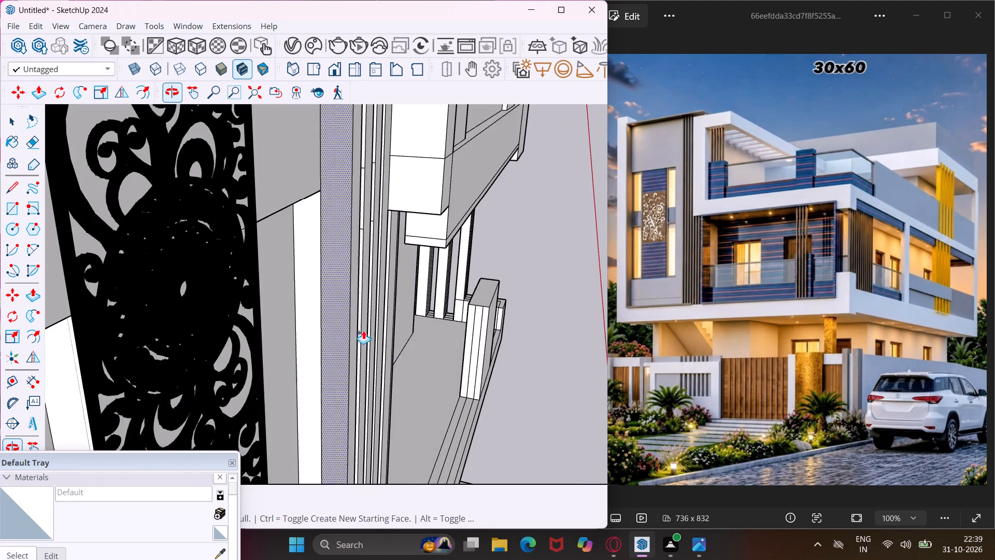
{"action": "scroll", "coordinate": [407, 300], "scroll_direction": "down", "scroll_amount": 6}
{"action": "scroll", "coordinate": [417, 410], "scroll_direction": "up", "scroll_amount": 4}
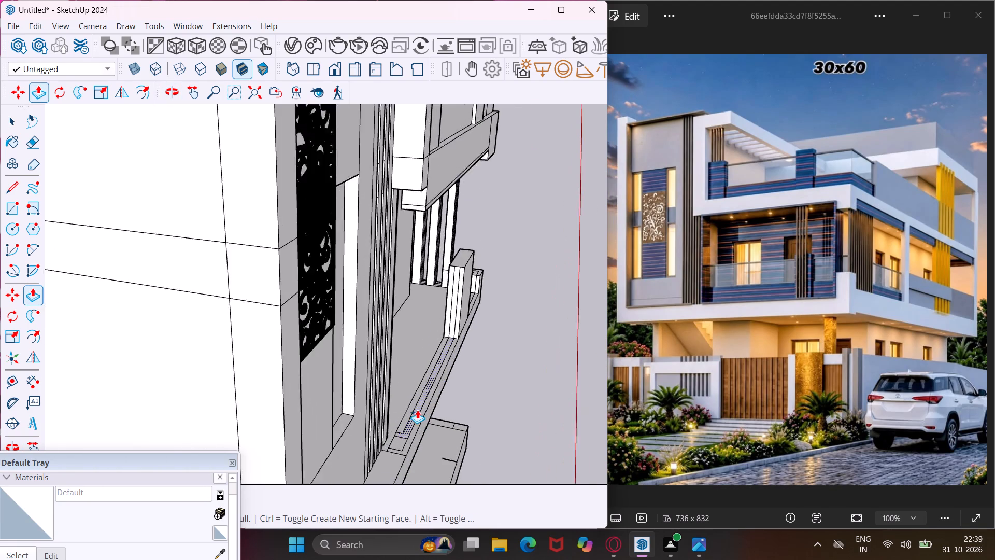
{"action": "scroll", "coordinate": [417, 410], "scroll_direction": "up", "scroll_amount": 11}
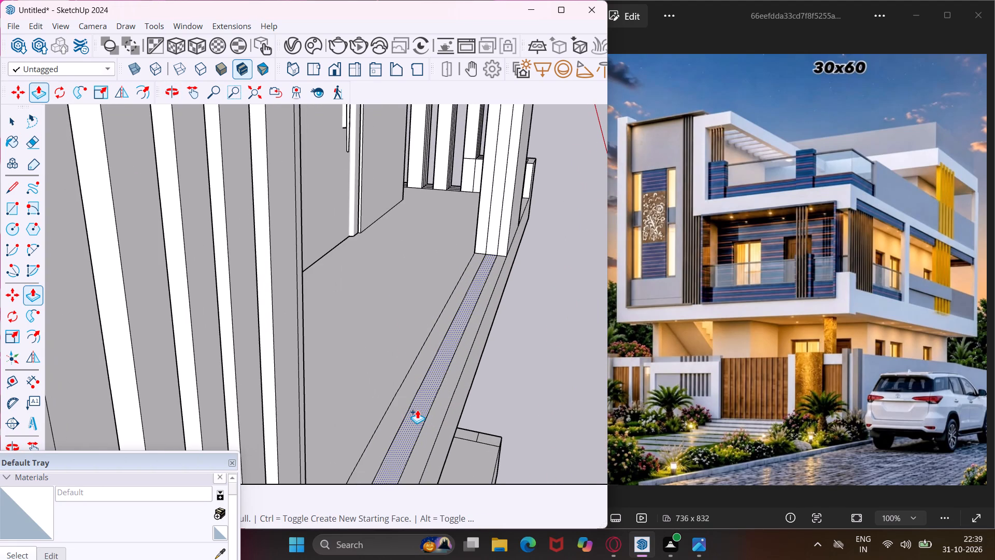
{"action": "left_click", "coordinate": [417, 410]}
{"action": "scroll", "coordinate": [422, 369], "scroll_direction": "down", "scroll_amount": 7}
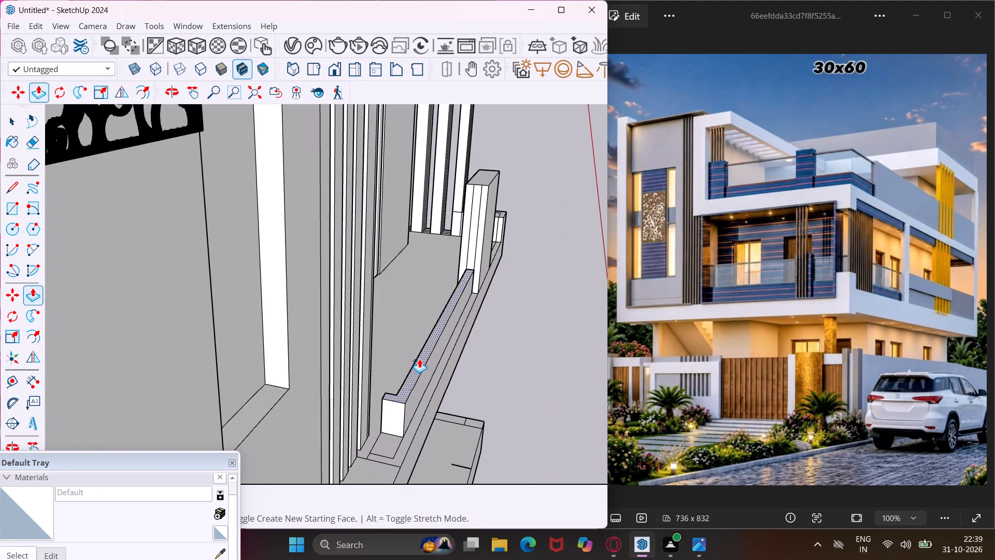
{"action": "middle_click_drag", "start_coordinate": [419, 358], "coordinate": [76, 414]}
{"action": "scroll", "coordinate": [76, 414], "scroll_direction": "down", "scroll_amount": 3}
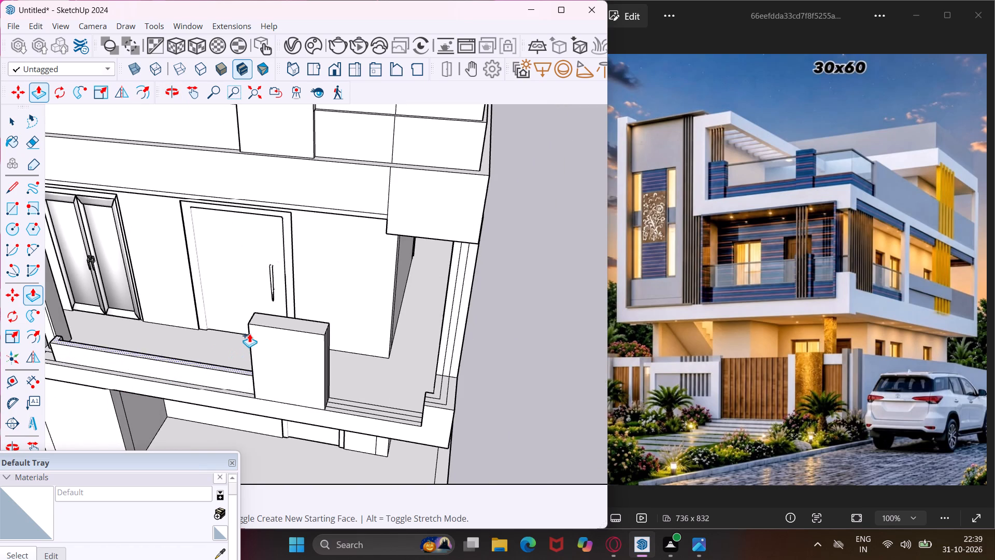
{"action": "scroll", "coordinate": [250, 329], "scroll_direction": "up", "scroll_amount": 2}
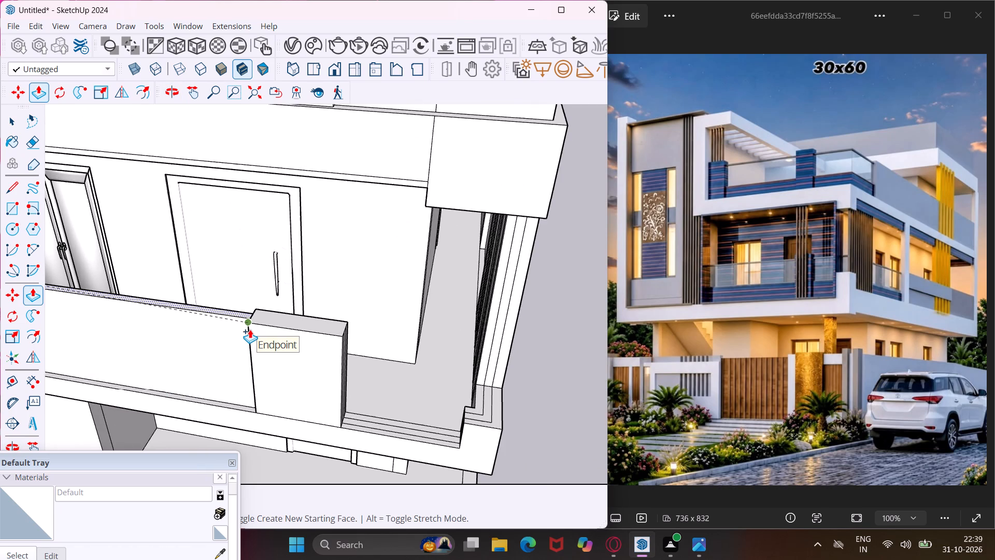
{"action": "middle_click_drag", "start_coordinate": [250, 329], "coordinate": [572, 258]}
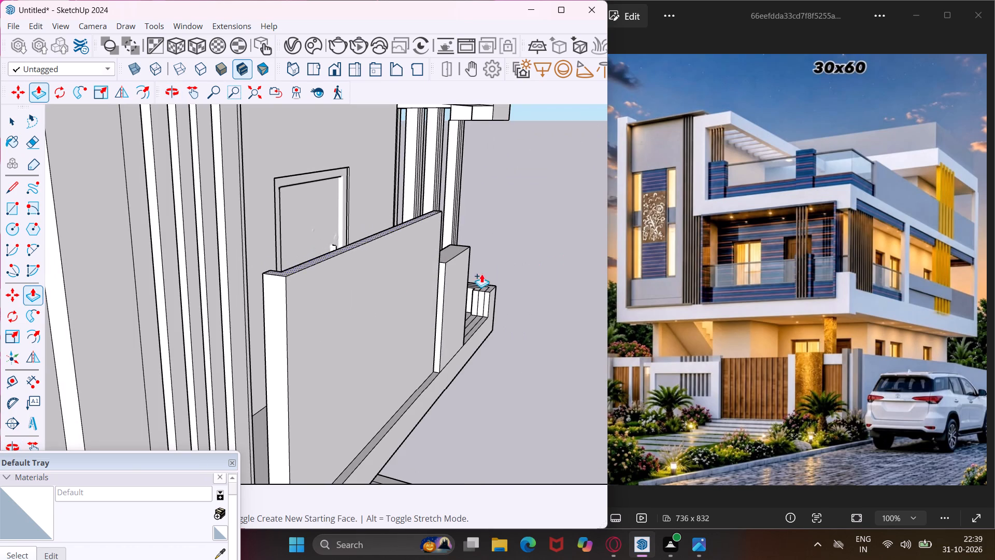
{"action": "scroll", "coordinate": [444, 281], "scroll_direction": "up", "scroll_amount": 4}
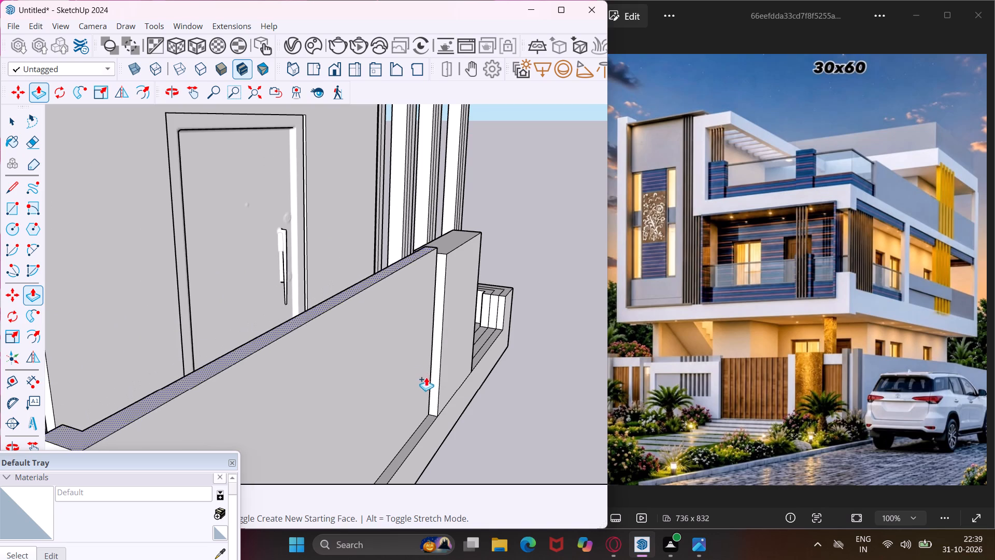
{"action": "left_click", "coordinate": [418, 407]}
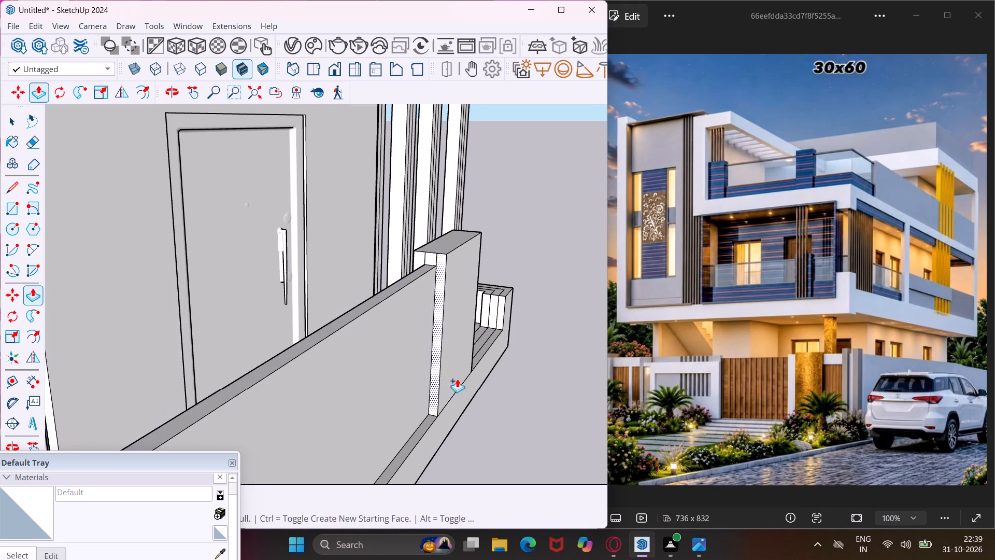
Extrude the middle ledge strip between the block and the balcony's front corner up to the height of the first front railing panel.
{"action": "middle_click_drag", "start_coordinate": [487, 355], "coordinate": [404, 394]}
{"action": "scroll", "coordinate": [421, 398], "scroll_direction": "up", "scroll_amount": 5}
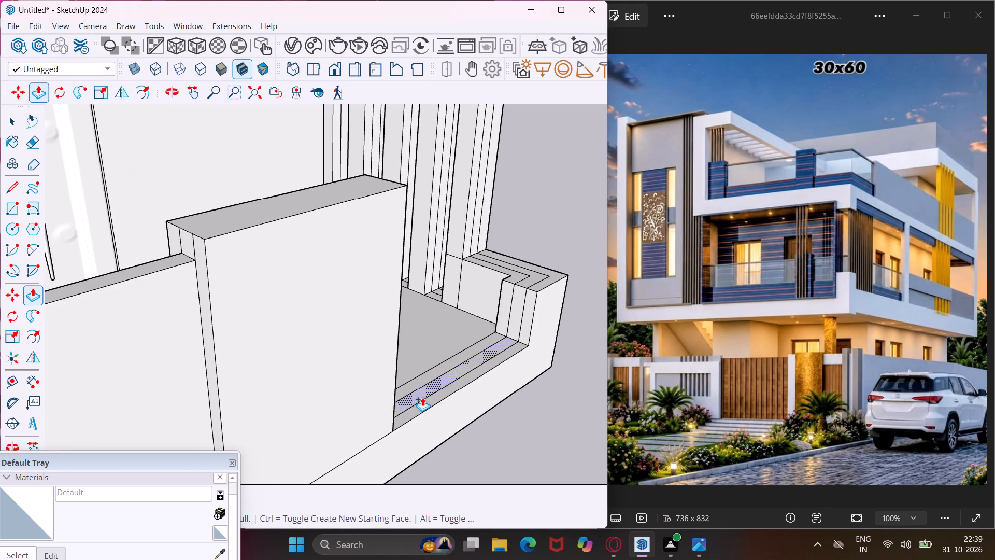
{"action": "left_click", "coordinate": [422, 397]}
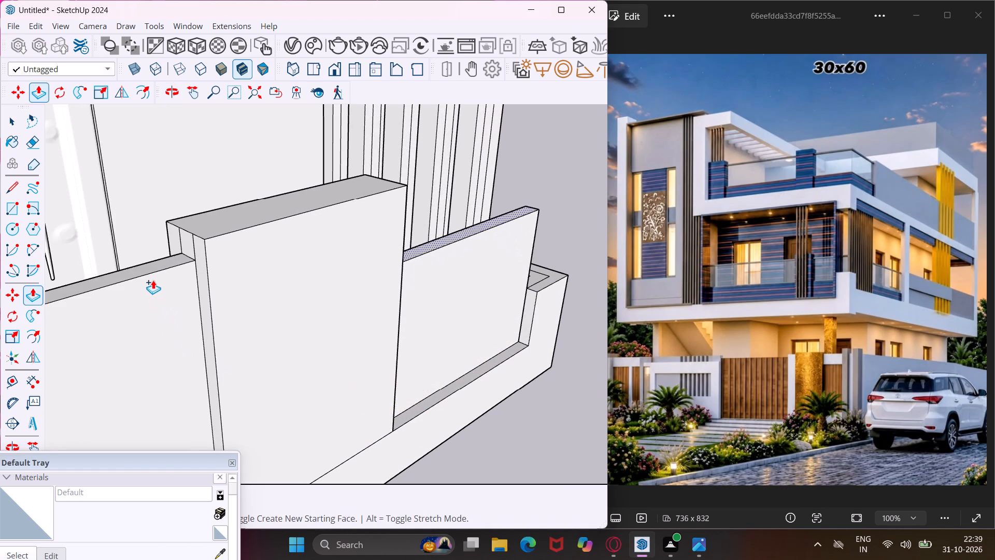
{"action": "left_click", "coordinate": [146, 274]}
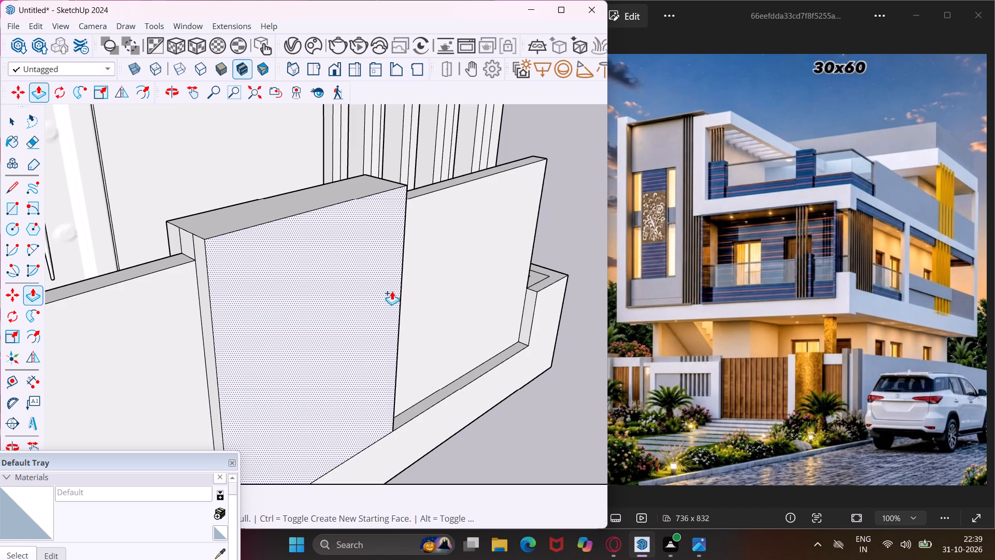
Extrude the middle strip on the raised corner of the balcony ledge up to the adjoining railing panel's height.
{"action": "middle_click_drag", "start_coordinate": [477, 289], "coordinate": [343, 291]}
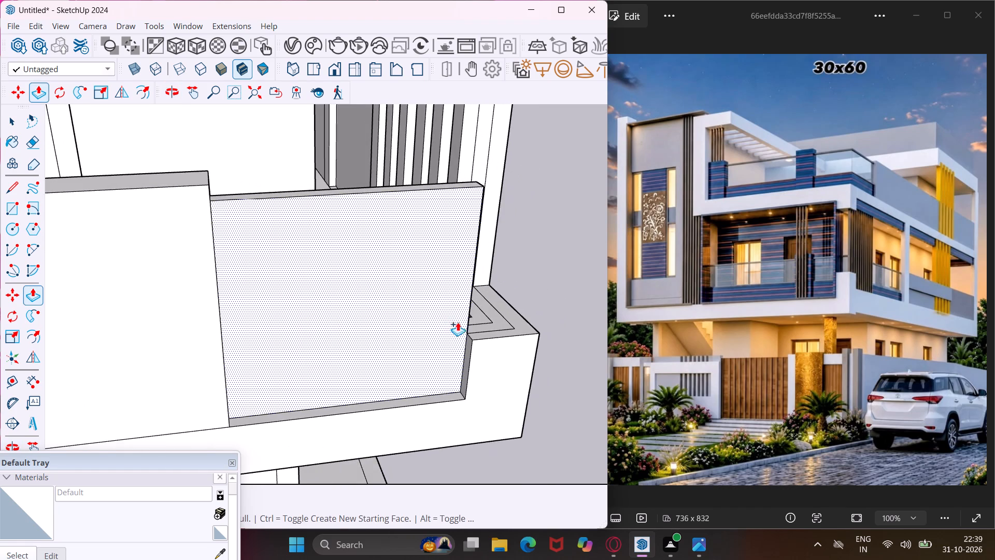
{"action": "scroll", "coordinate": [458, 322], "scroll_direction": "up", "scroll_amount": 4}
{"action": "left_click", "coordinate": [484, 329]}
{"action": "scroll", "coordinate": [447, 293], "scroll_direction": "down", "scroll_amount": 4}
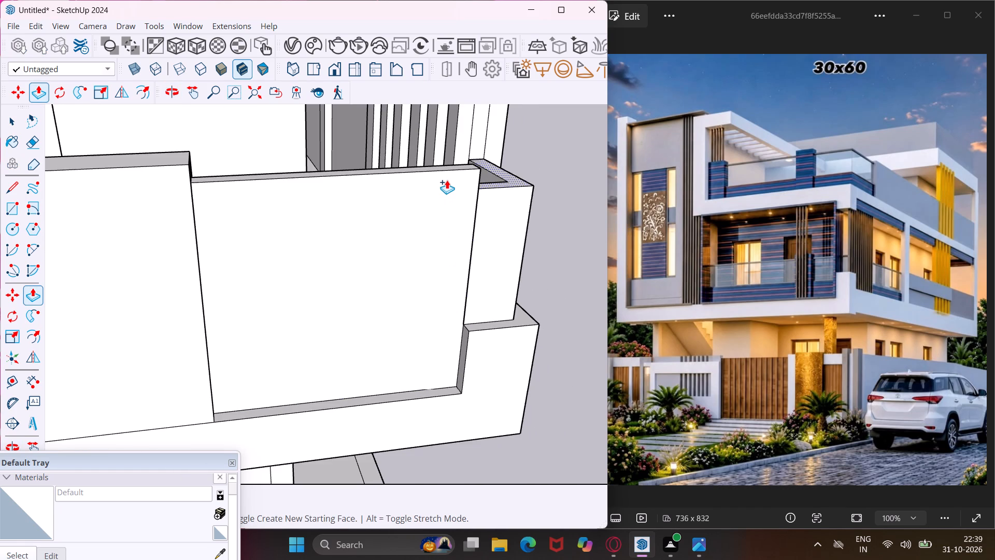
{"action": "left_click", "coordinate": [439, 169]}
{"action": "scroll", "coordinate": [405, 186], "scroll_direction": "down", "scroll_amount": 2}
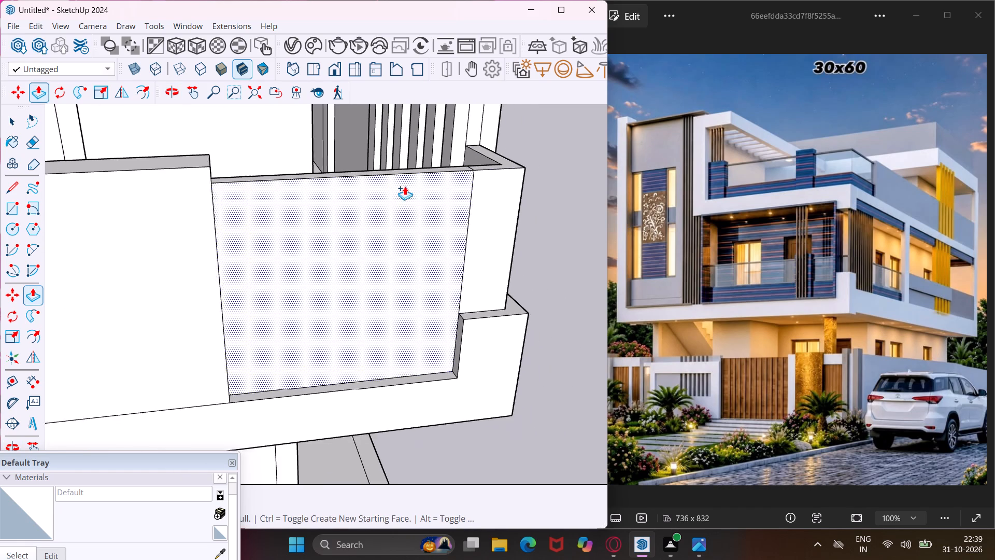
{"action": "scroll", "coordinate": [405, 186], "scroll_direction": "down", "scroll_amount": 7}
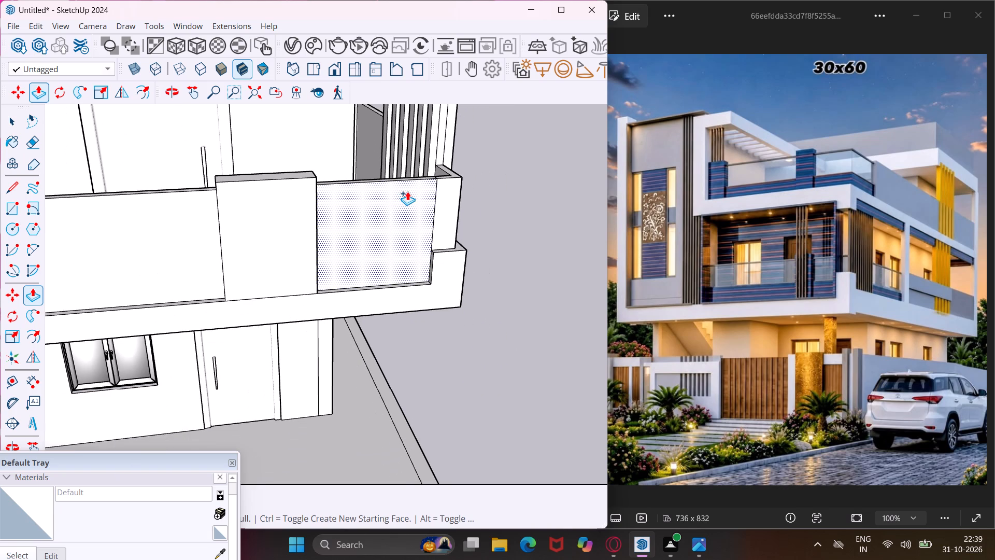
{"action": "key", "text": "Escape"}
{"action": "key", "text": "space"}
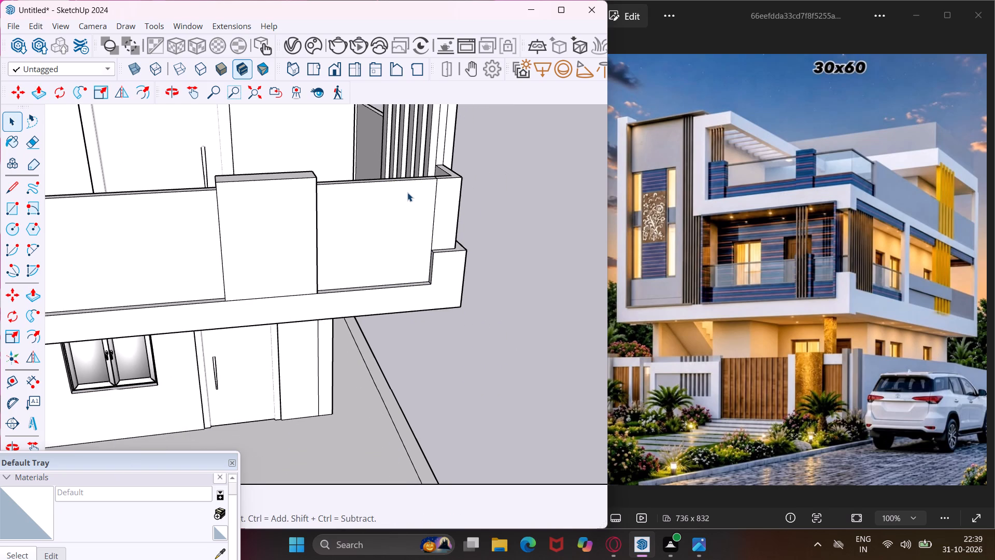
Draw a roughly square column base on the ground-floor porch slab, just inside its front corner.
{"action": "scroll", "coordinate": [387, 272], "scroll_direction": "down", "scroll_amount": 8}
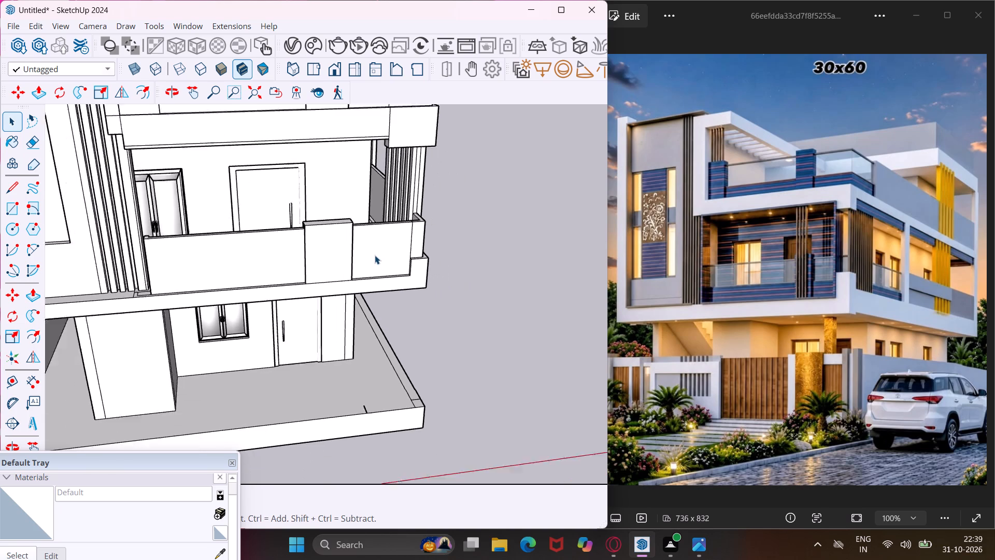
{"action": "scroll", "coordinate": [375, 255], "scroll_direction": "down", "scroll_amount": 8}
{"action": "middle_click_drag", "start_coordinate": [317, 300], "coordinate": [320, 355]}
{"action": "scroll", "coordinate": [386, 313], "scroll_direction": "up", "scroll_amount": 3}
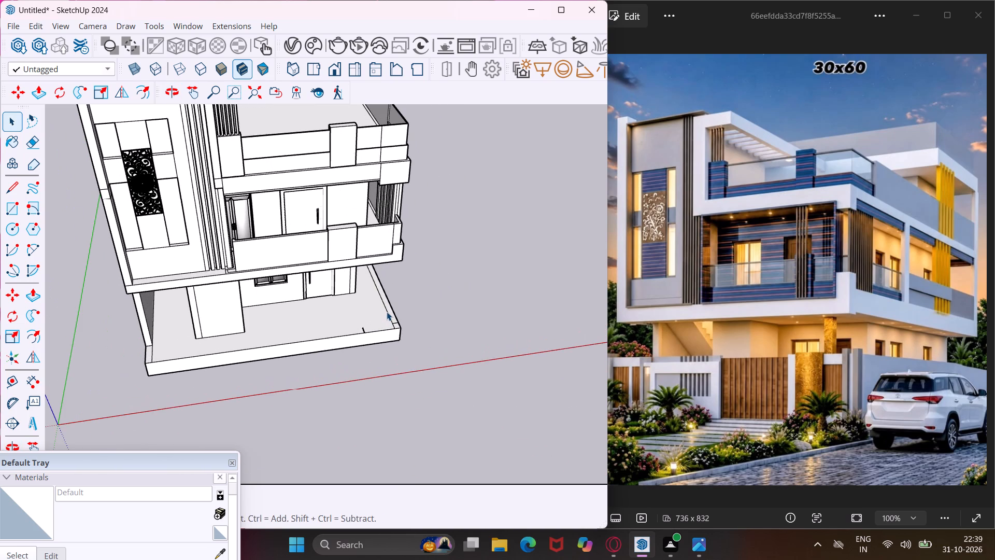
{"action": "middle_click_drag", "start_coordinate": [387, 312], "coordinate": [173, 299]}
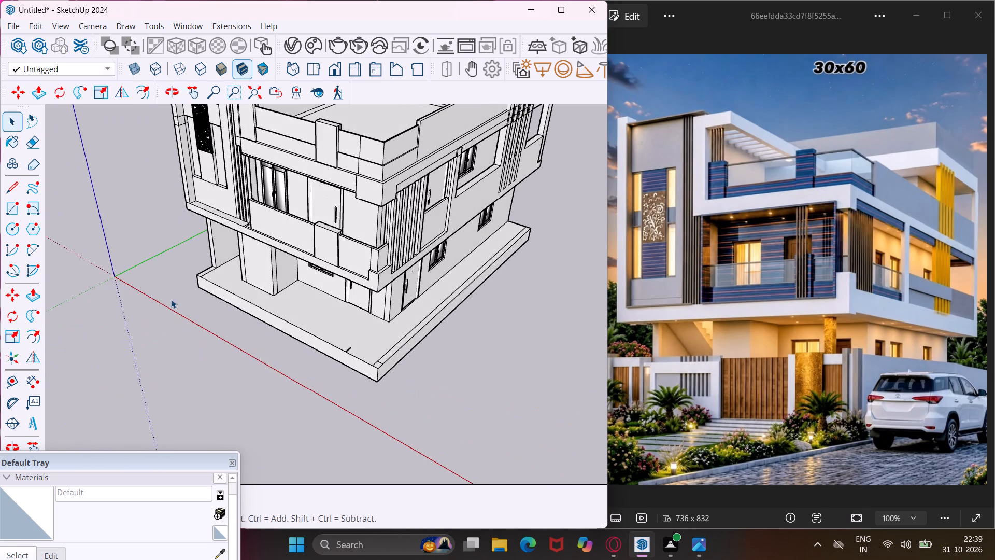
{"action": "scroll", "coordinate": [171, 299], "scroll_direction": "down", "scroll_amount": 10}
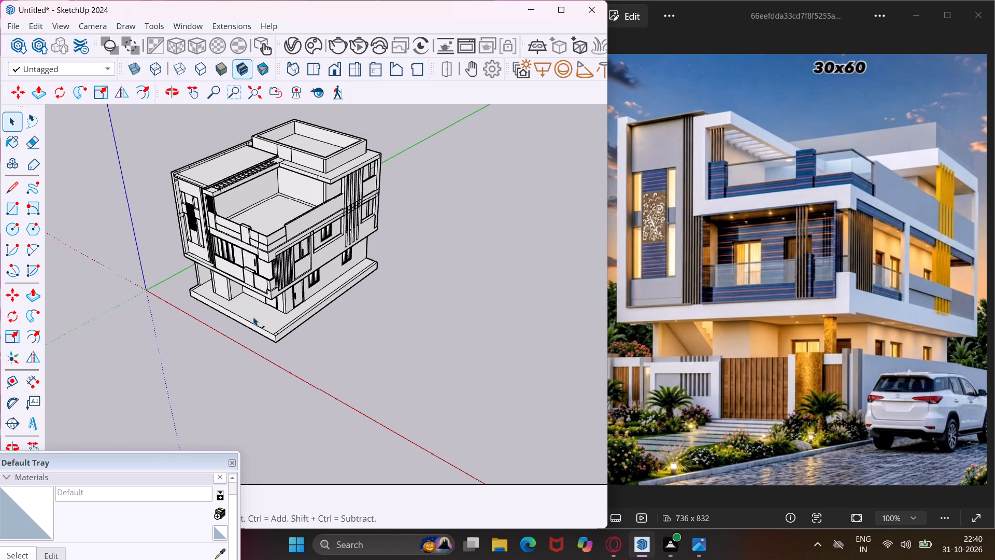
{"action": "scroll", "coordinate": [253, 317], "scroll_direction": "up", "scroll_amount": 10}
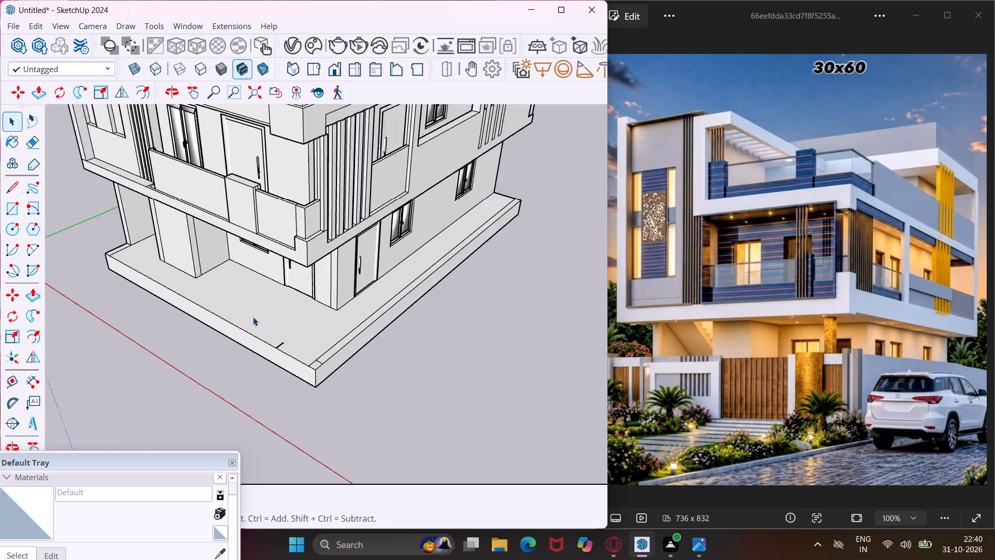
{"action": "scroll", "coordinate": [253, 317], "scroll_direction": "up", "scroll_amount": 2}
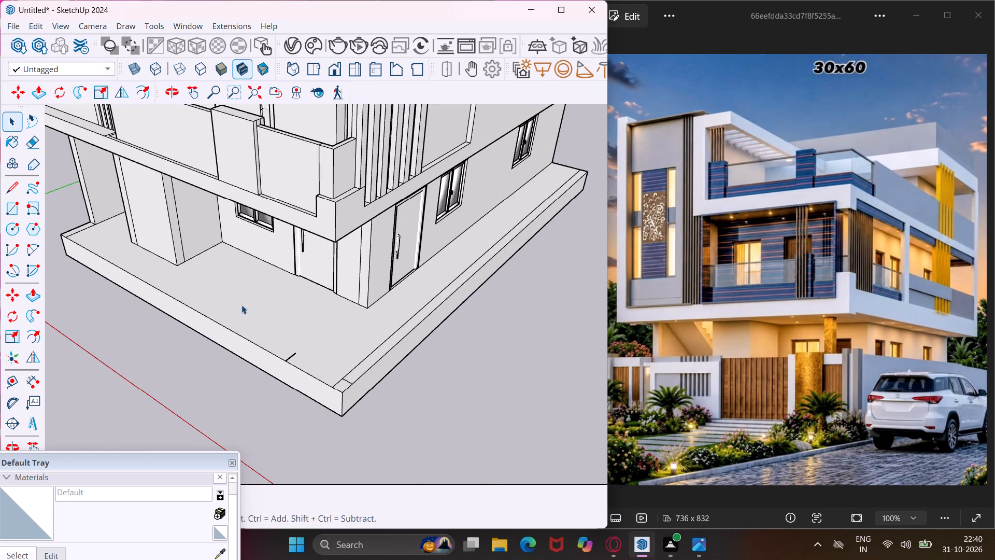
{"action": "left_click", "coordinate": [20, 204]}
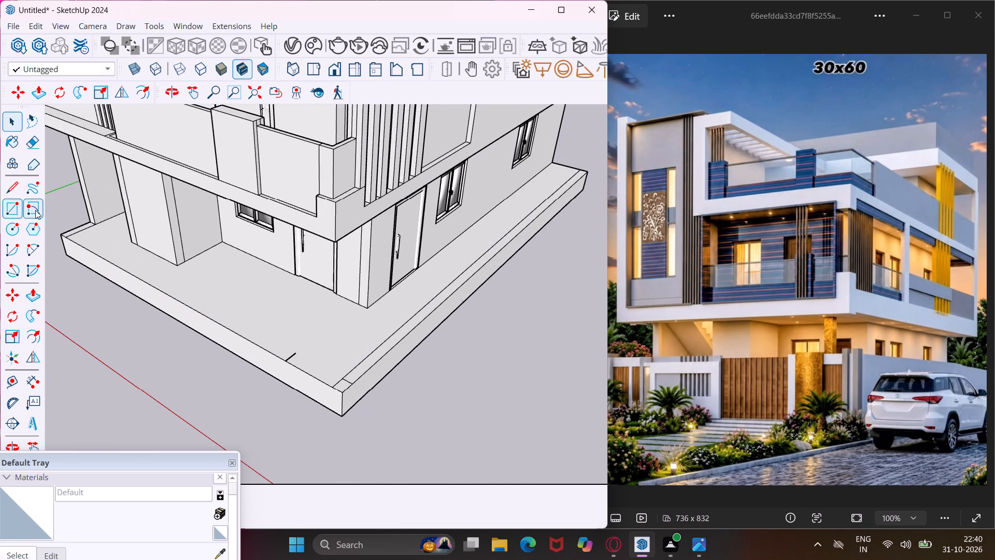
{"action": "scroll", "coordinate": [319, 358], "scroll_direction": "up", "scroll_amount": 5}
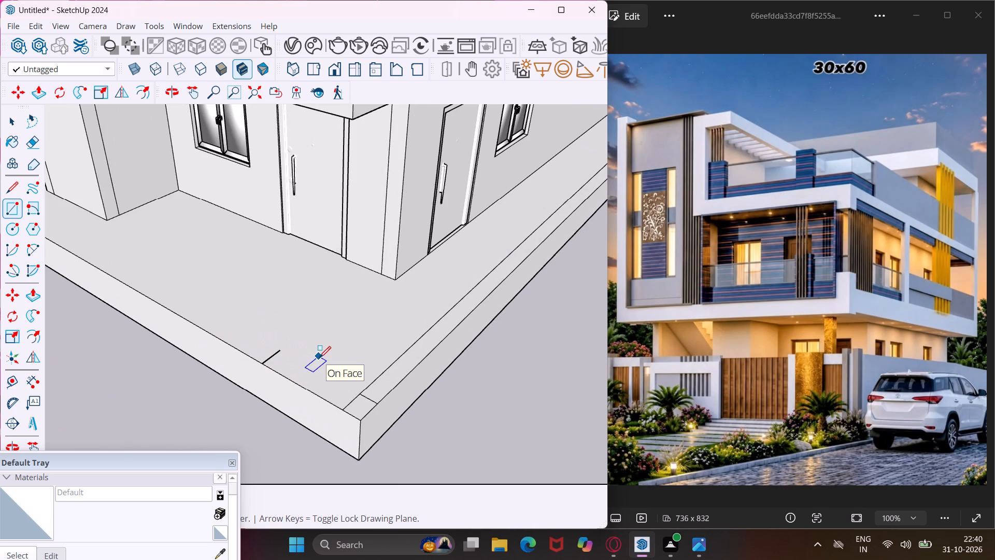
{"action": "scroll", "coordinate": [319, 358], "scroll_direction": "up", "scroll_amount": 1}
{"action": "middle_click_drag", "start_coordinate": [328, 354], "coordinate": [333, 337]}
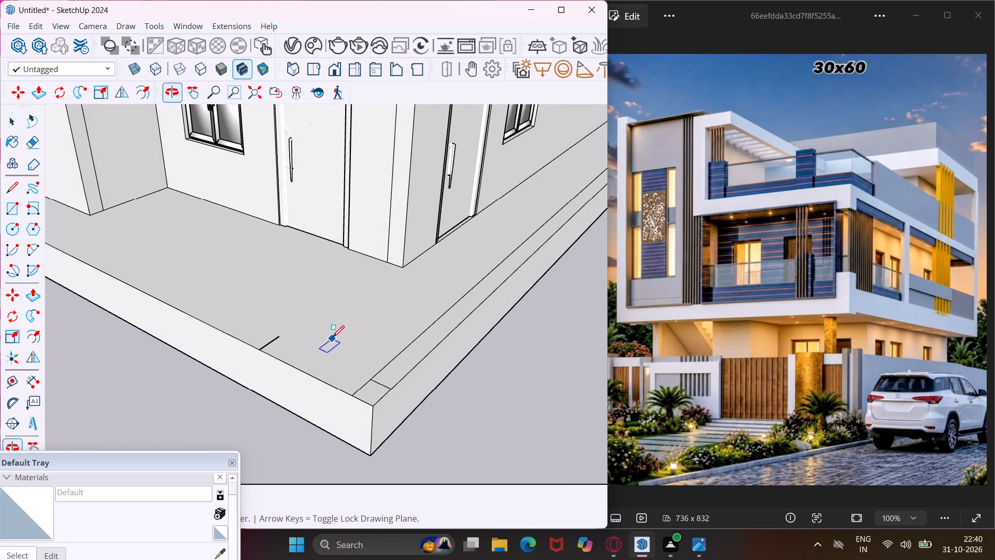
{"action": "scroll", "coordinate": [337, 335], "scroll_direction": "up", "scroll_amount": 2}
{"action": "left_click", "coordinate": [338, 326]}
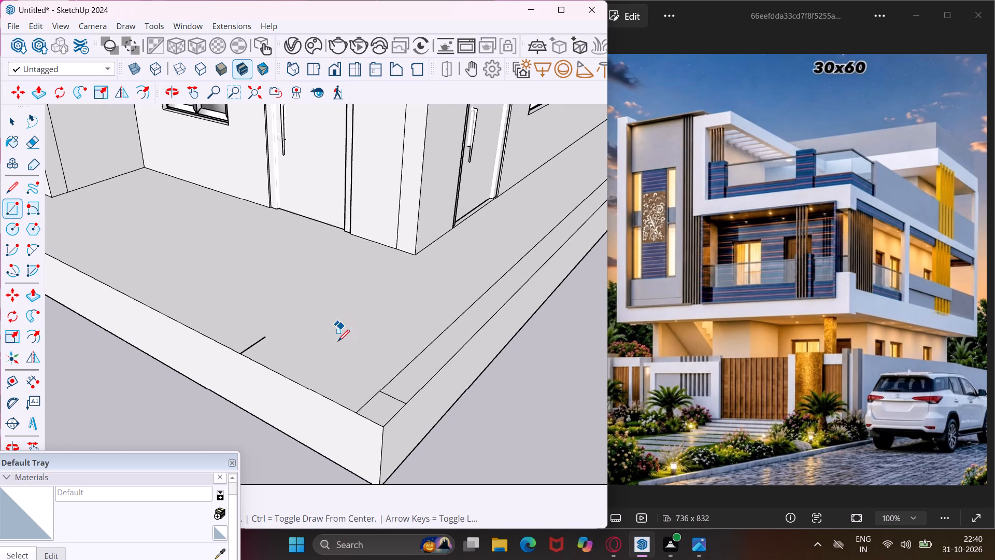
{"action": "left_click", "coordinate": [346, 370]}
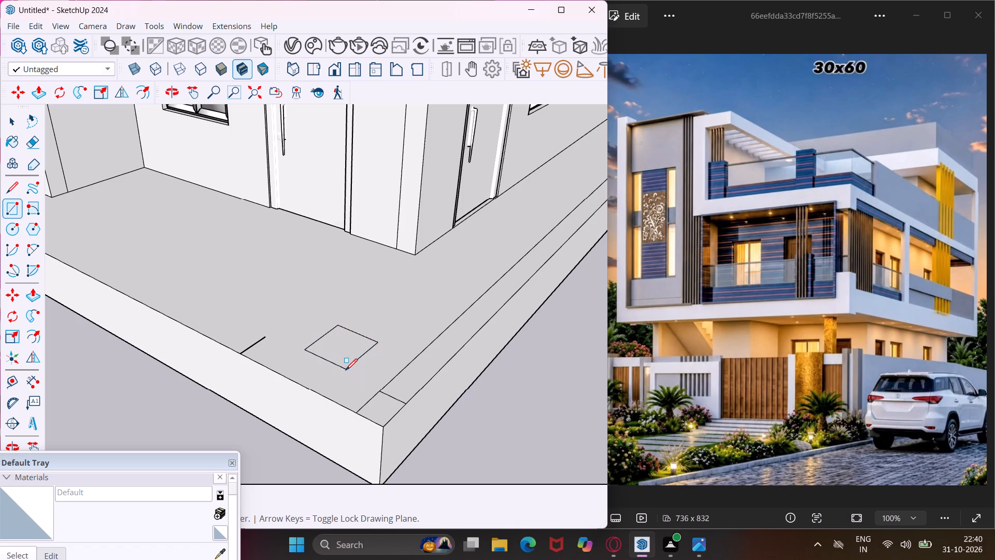
{"action": "key", "text": "Escape"}
{"action": "key", "text": "space"}
Extrude the column base at the porch's front corner up 10' into a column beneath the first-floor balcony.
{"action": "left_click", "coordinate": [350, 354]}
{"action": "key", "text": "p"}
{"action": "left_click", "coordinate": [350, 354]}
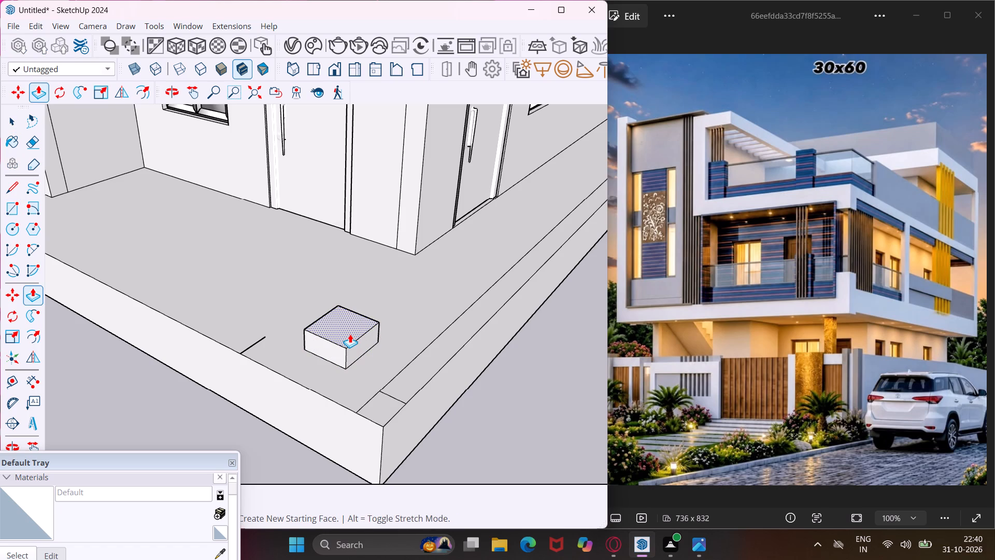
{"action": "type", "text": "10'"}
{"action": "key", "text": "Return"}
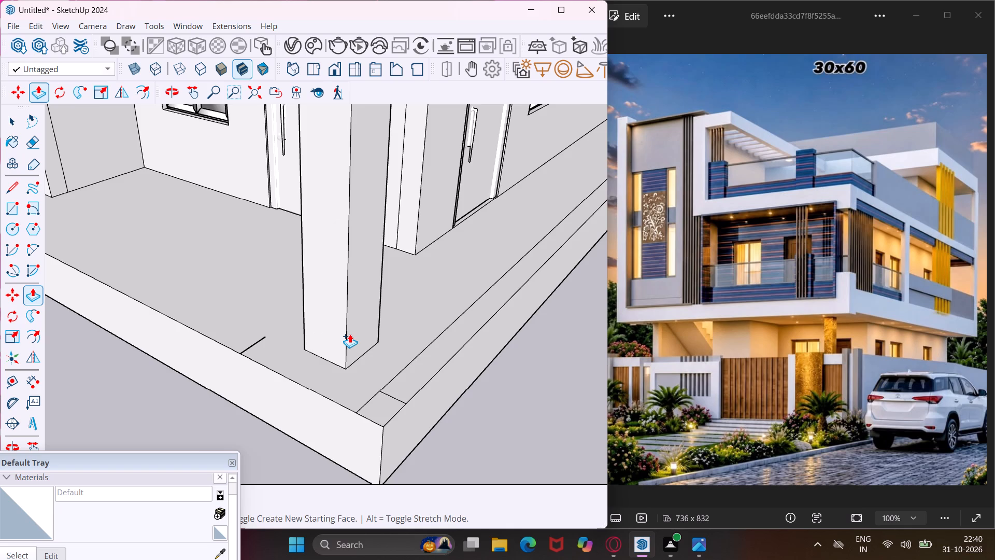
{"action": "scroll", "coordinate": [350, 335], "scroll_direction": "down", "scroll_amount": 8}
{"action": "middle_click_drag", "start_coordinate": [344, 342], "coordinate": [358, 233]}
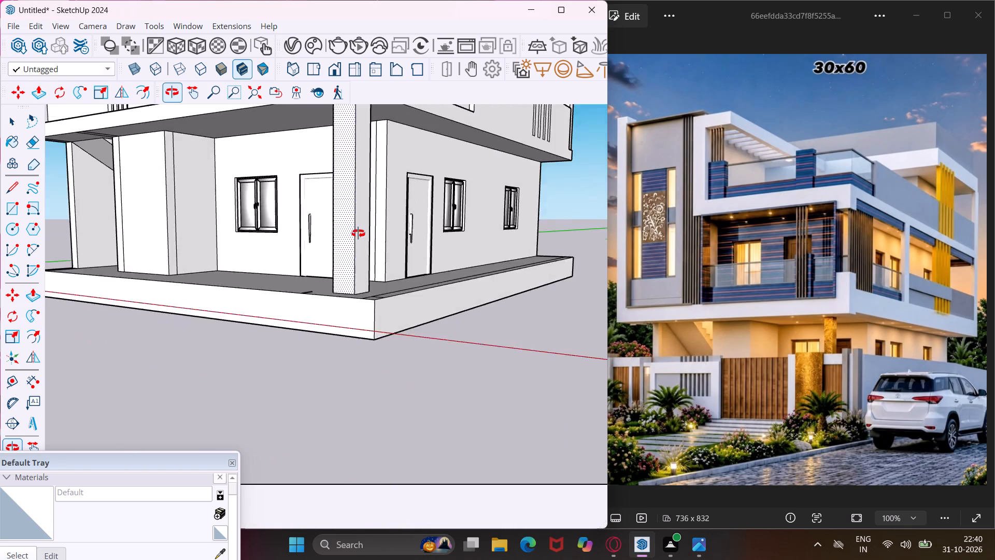
{"action": "middle_click_drag", "start_coordinate": [358, 233], "coordinate": [367, 210]}
{"action": "scroll", "coordinate": [332, 255], "scroll_direction": "down", "scroll_amount": 4}
{"action": "middle_click_drag", "start_coordinate": [331, 259], "coordinate": [374, 392]}
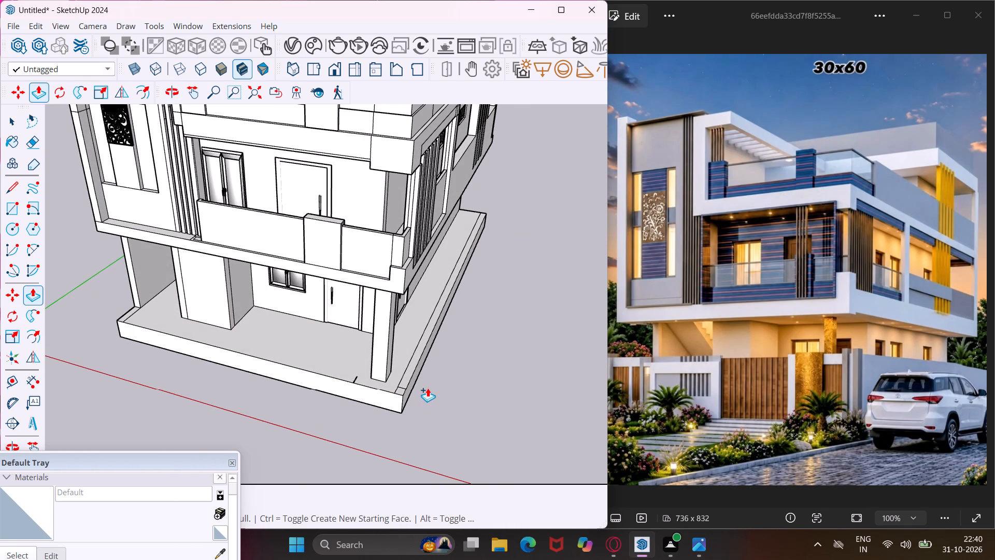
Extrude the long edge strip along the porch slab's side, beside the column, up 6' into a boundary wall.
{"action": "scroll", "coordinate": [428, 388], "scroll_direction": "up", "scroll_amount": 7}
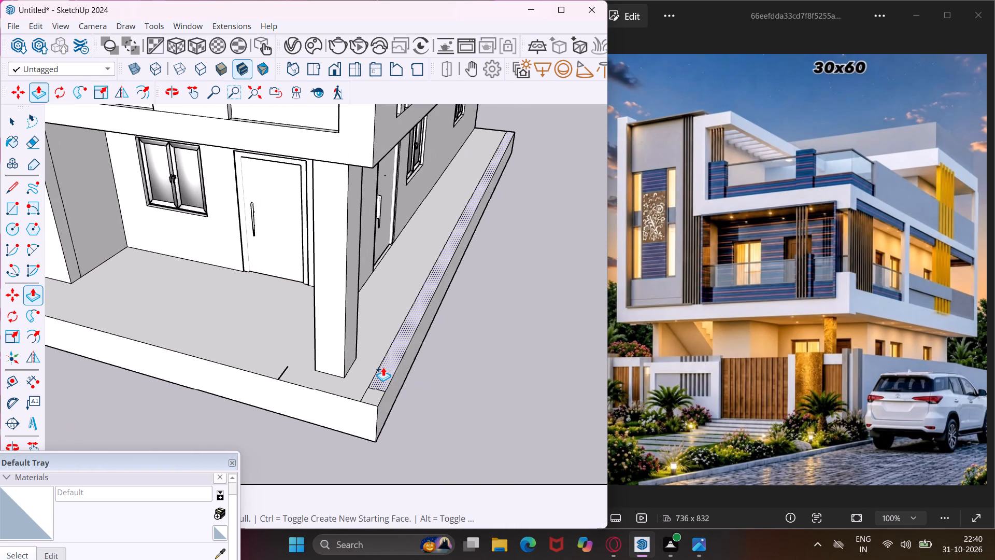
{"action": "left_click", "coordinate": [383, 367]}
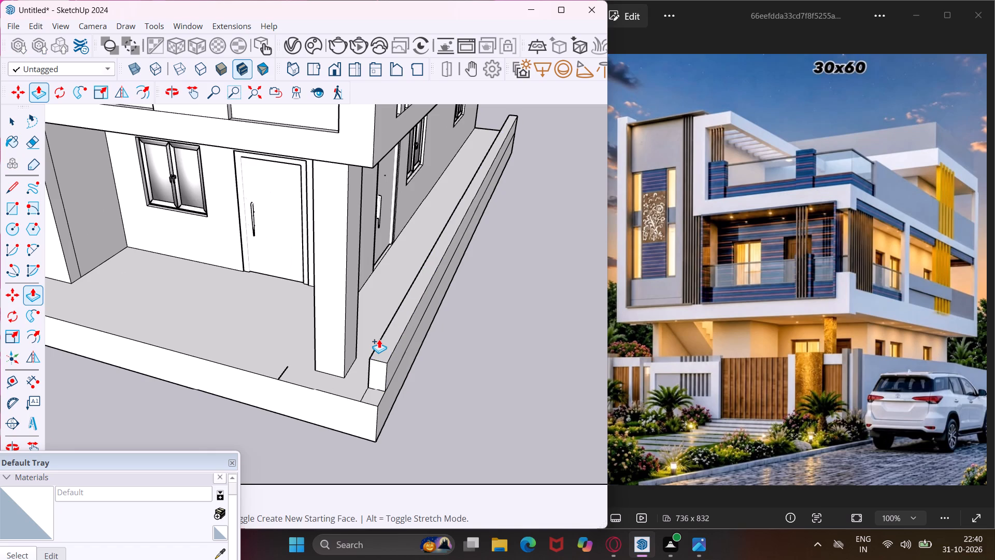
{"action": "type", "text": "6'"}
{"action": "key", "text": "Return"}
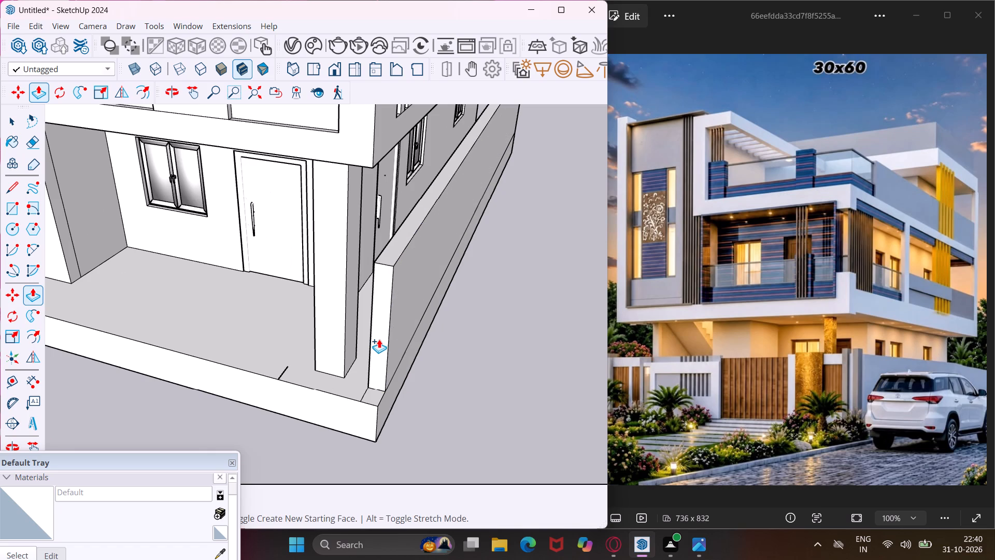
{"action": "scroll", "coordinate": [379, 339], "scroll_direction": "down", "scroll_amount": 4}
{"action": "middle_click_drag", "start_coordinate": [379, 339], "coordinate": [630, 311]}
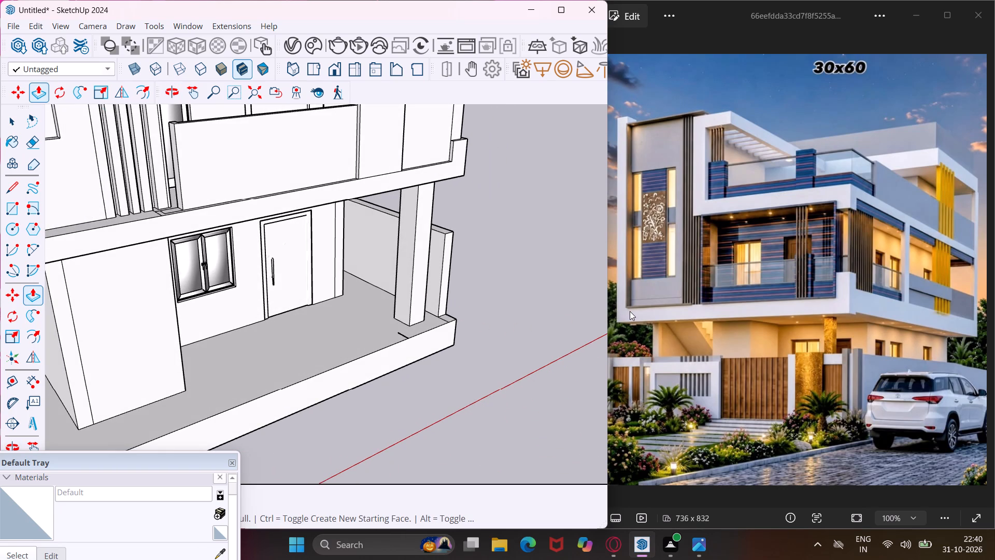
{"action": "key", "text": "Escape"}
{"action": "key", "text": "space"}
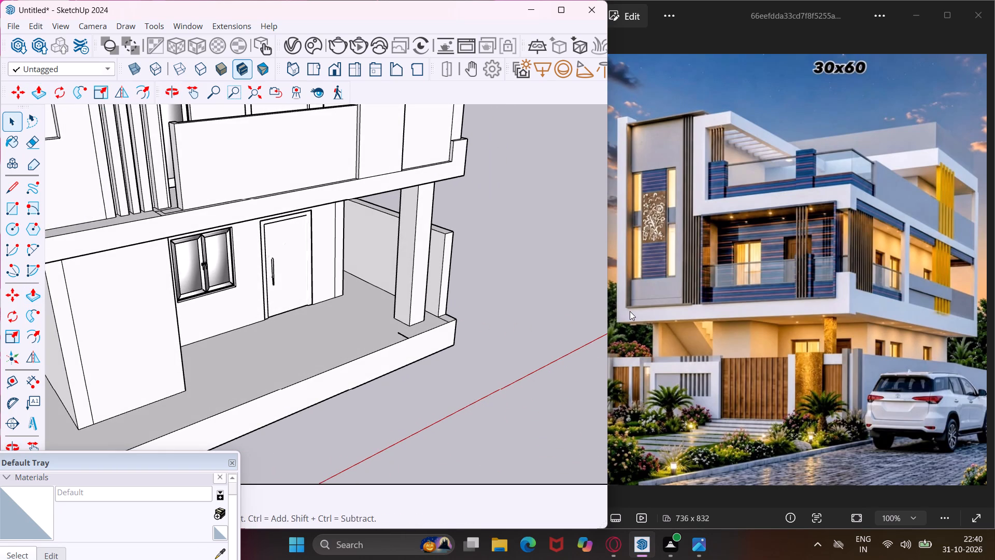
Draw a line along the slab's front edge from the new side wall's inner corner to the opposite side, outlining the front wall strip.
{"action": "scroll", "coordinate": [630, 311], "scroll_direction": "down", "scroll_amount": 2}
{"action": "left_click", "coordinate": [15, 197]}
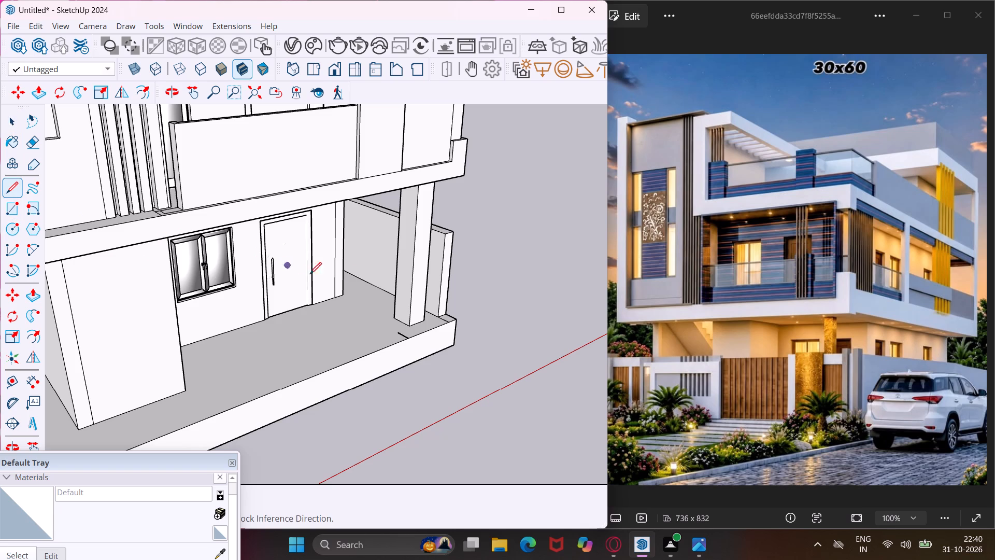
{"action": "scroll", "coordinate": [345, 281], "scroll_direction": "down", "scroll_amount": 4}
{"action": "scroll", "coordinate": [145, 393], "scroll_direction": "up", "scroll_amount": 1}
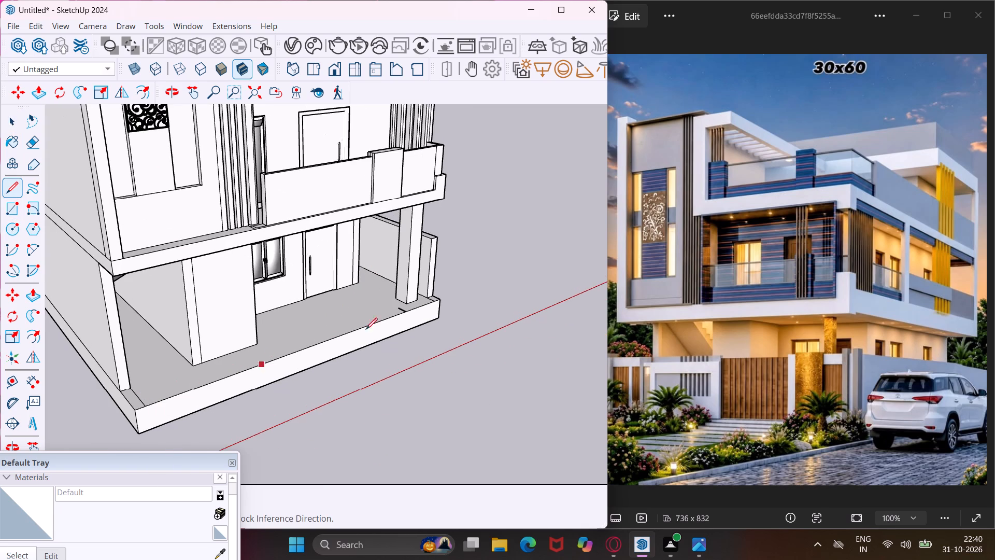
{"action": "scroll", "coordinate": [432, 302], "scroll_direction": "up", "scroll_amount": 6}
{"action": "left_click", "coordinate": [422, 298]}
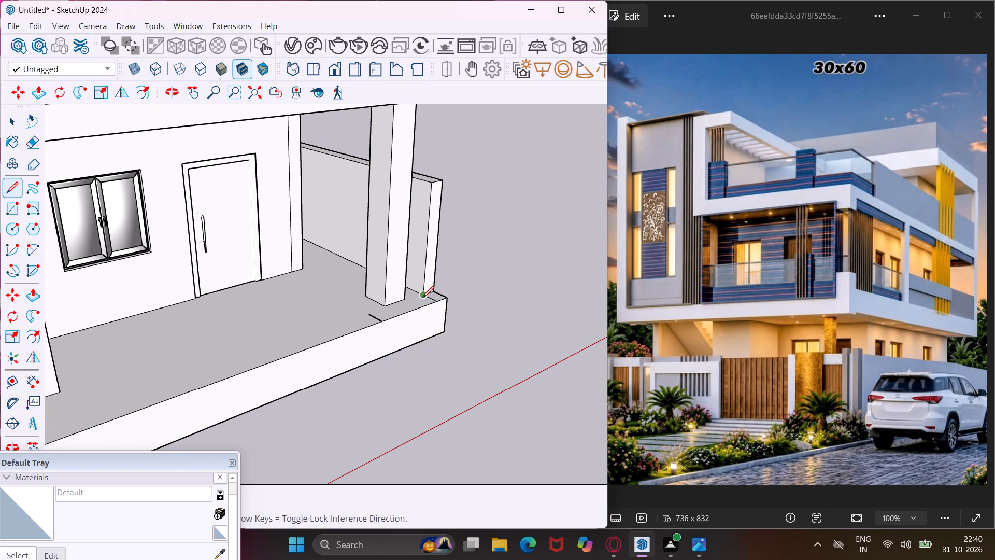
{"action": "scroll", "coordinate": [362, 316], "scroll_direction": "down", "scroll_amount": 8}
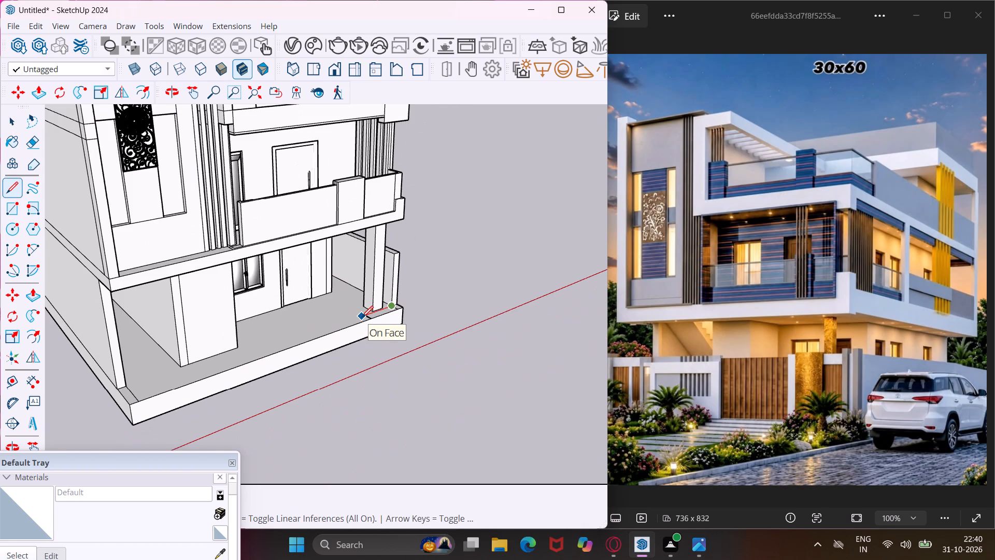
{"action": "left_click", "coordinate": [129, 398]}
{"action": "key", "text": "Escape"}
{"action": "key", "text": "space"}
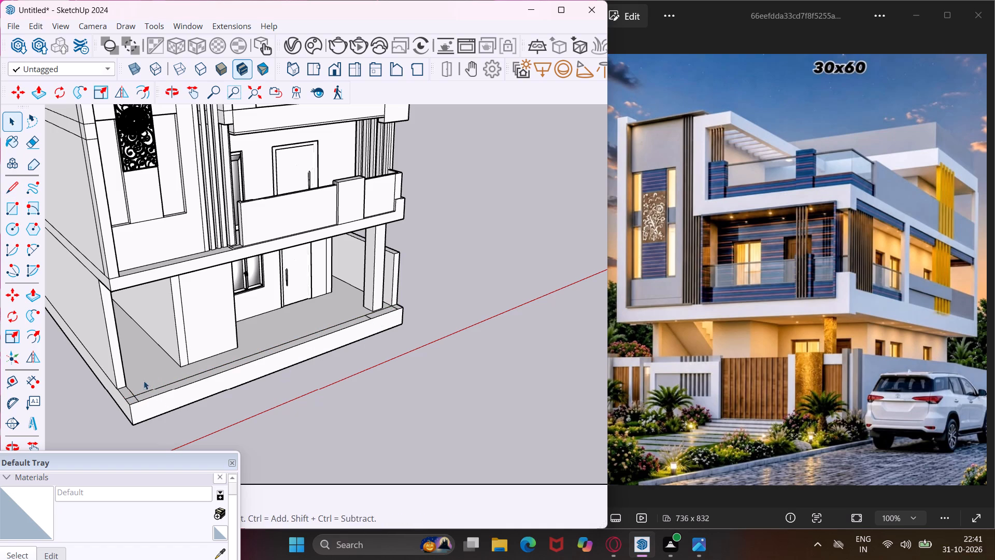
Extrude the small side-strip face at the slab's opposite front corner up 6', and raise the adjoining corner square to the same height.
{"action": "scroll", "coordinate": [131, 374], "scroll_direction": "up", "scroll_amount": 7}
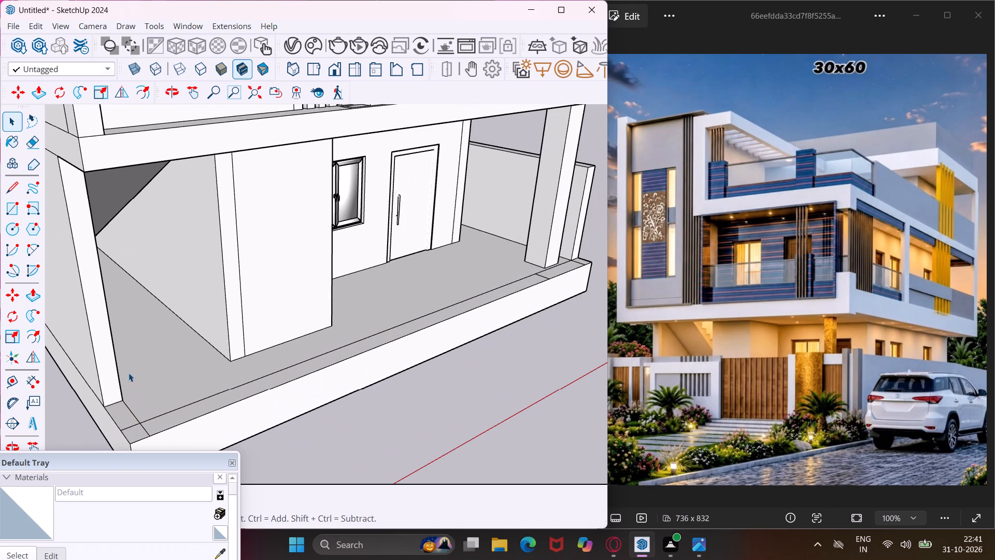
{"action": "left_click", "coordinate": [124, 411]}
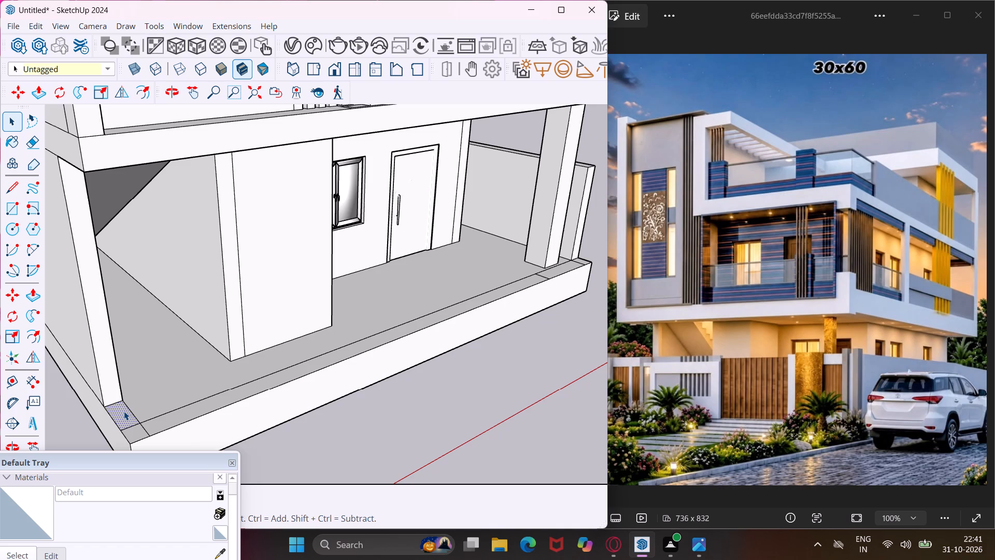
{"action": "key", "text": "p"}
{"action": "left_click", "coordinate": [124, 411]}
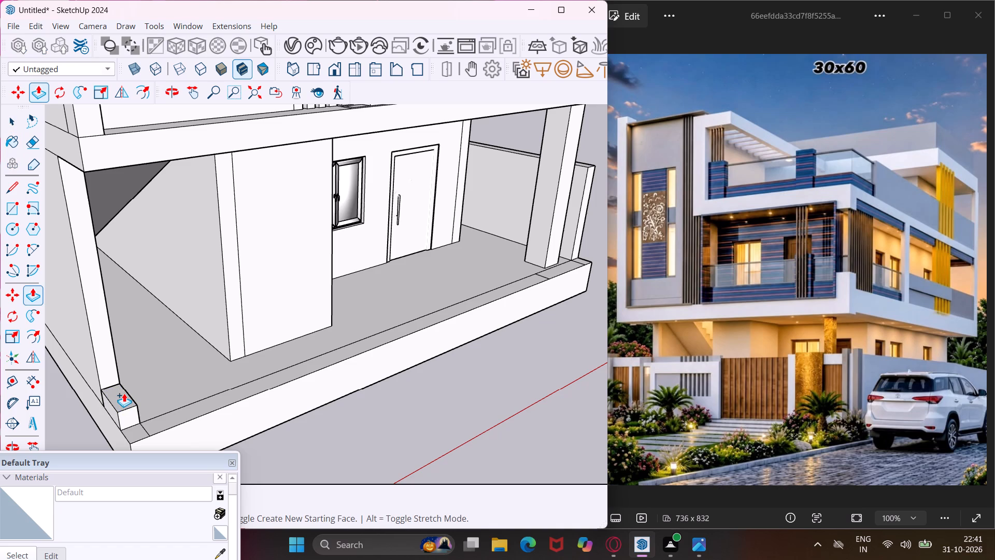
{"action": "type", "text": "6'"}
{"action": "key", "text": "Return"}
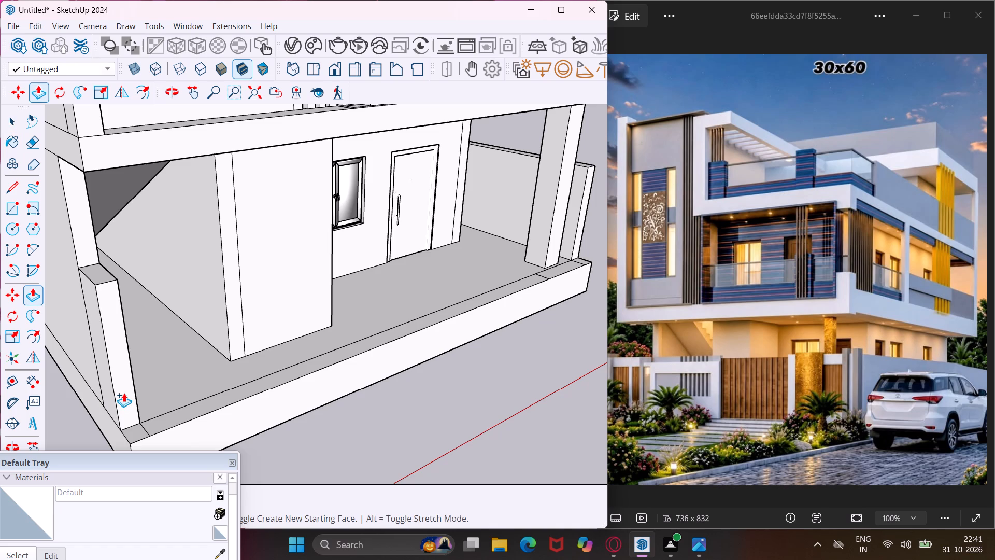
{"action": "scroll", "coordinate": [124, 393], "scroll_direction": "up", "scroll_amount": 3}
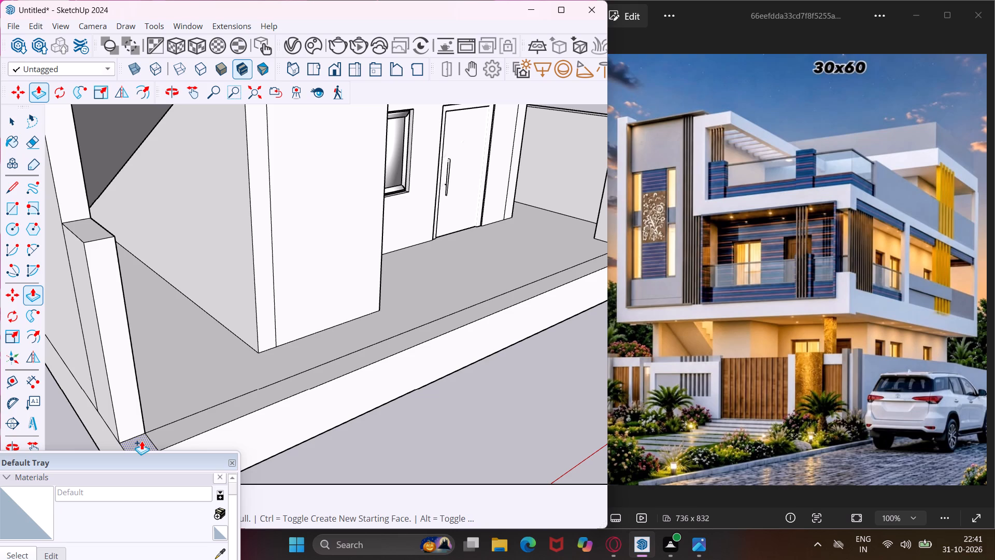
{"action": "left_click", "coordinate": [141, 441]}
{"action": "left_click", "coordinate": [91, 237]}
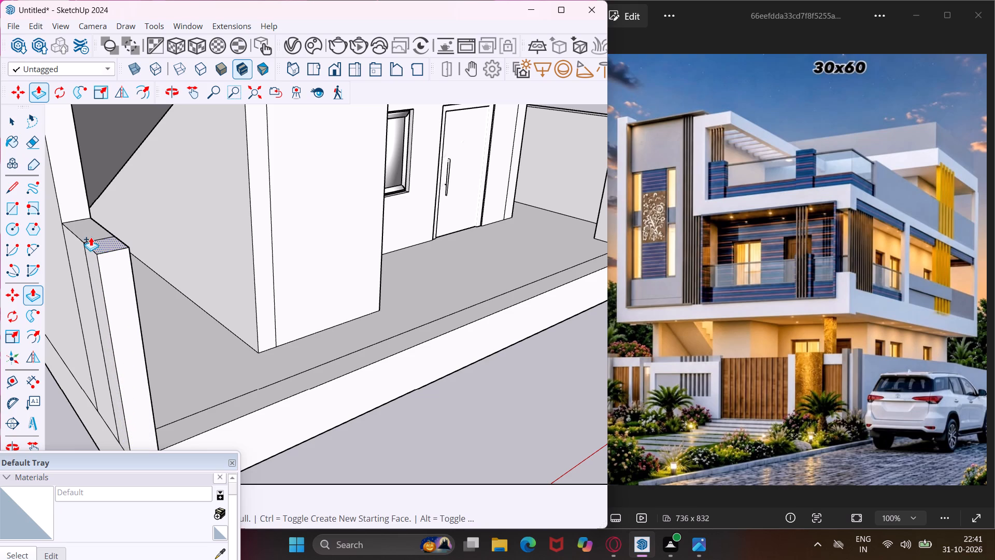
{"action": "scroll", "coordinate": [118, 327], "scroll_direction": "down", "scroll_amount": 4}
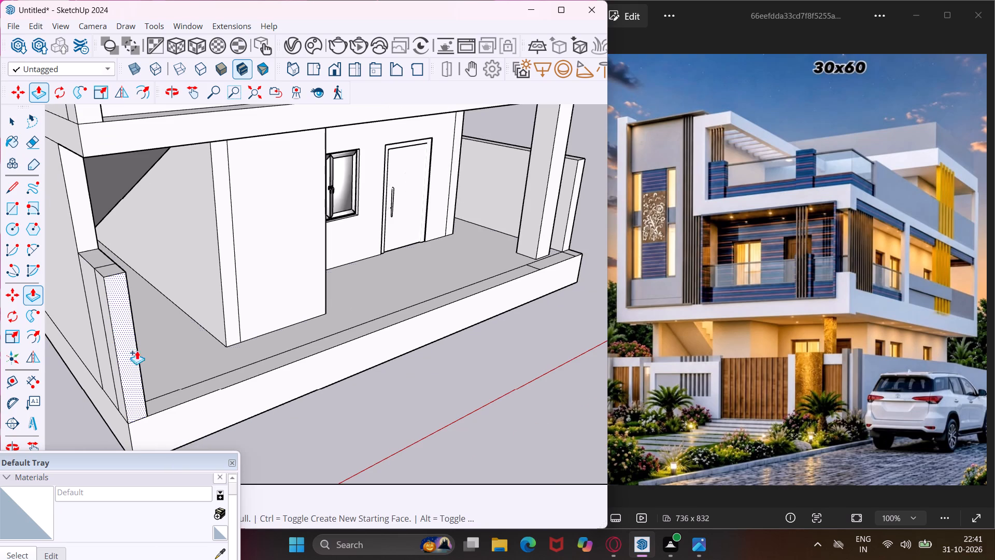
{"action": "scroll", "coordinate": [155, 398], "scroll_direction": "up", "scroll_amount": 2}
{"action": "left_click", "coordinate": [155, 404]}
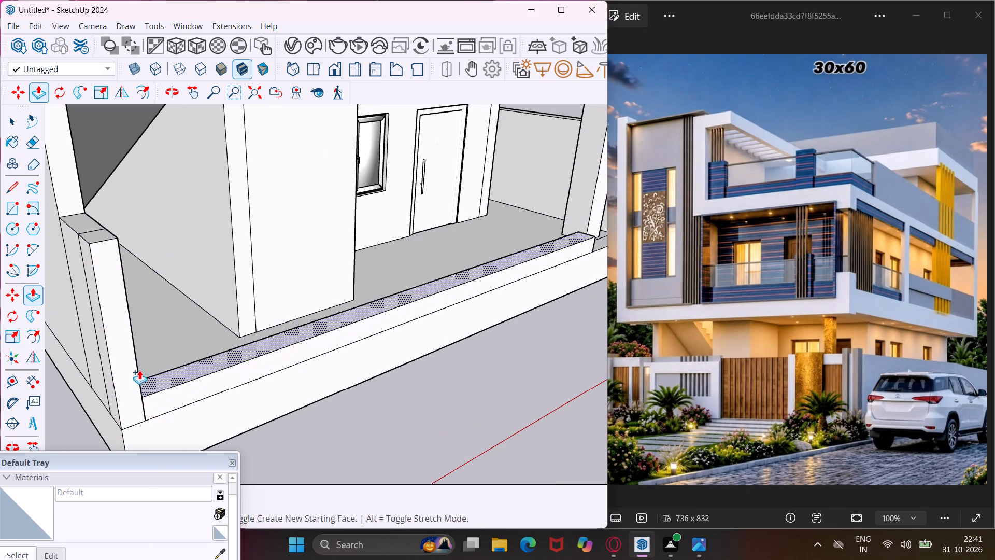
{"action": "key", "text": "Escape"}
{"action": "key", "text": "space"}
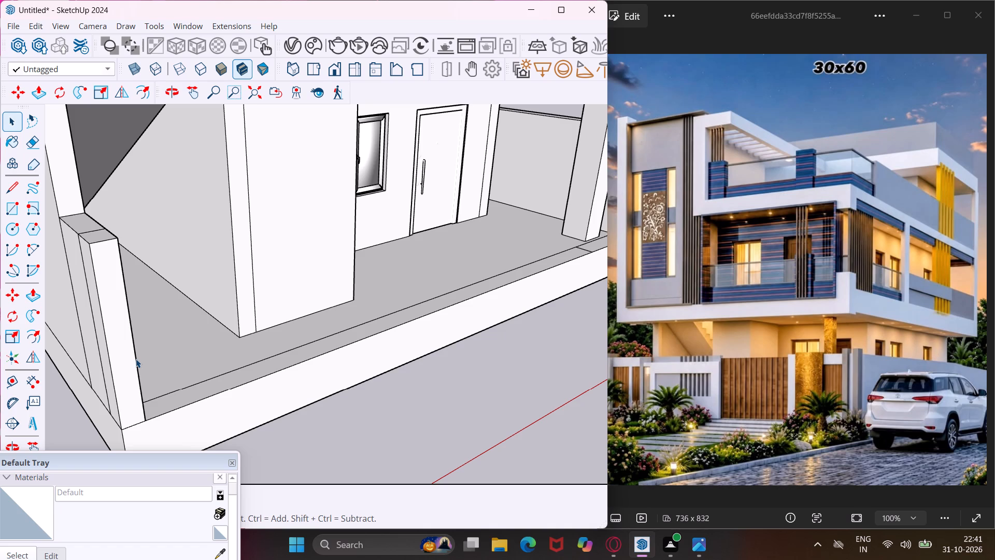
Draw a short dividing line across the front wall strip, just past the projecting wall block beside the window.
{"action": "left_click", "coordinate": [4, 197]}
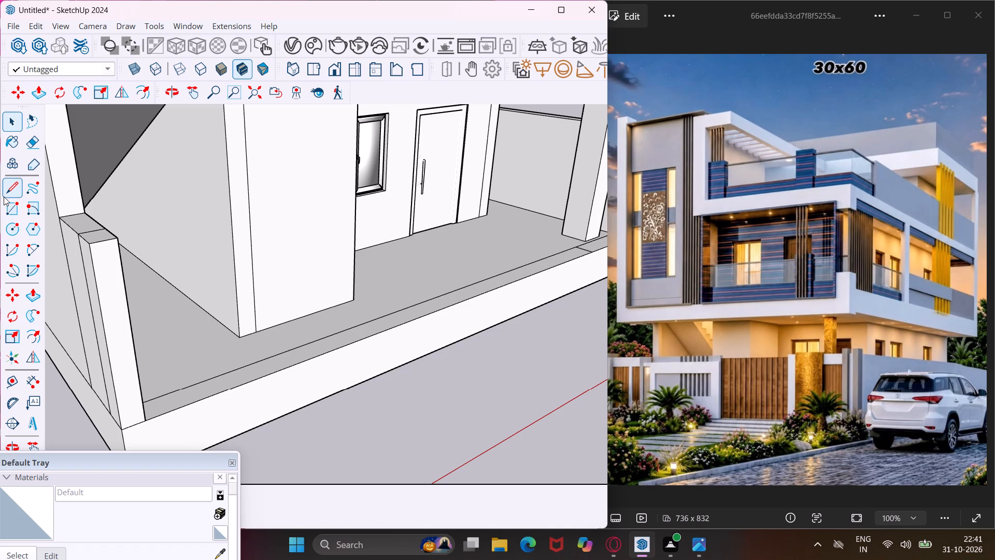
{"action": "scroll", "coordinate": [139, 329], "scroll_direction": "down", "scroll_amount": 4}
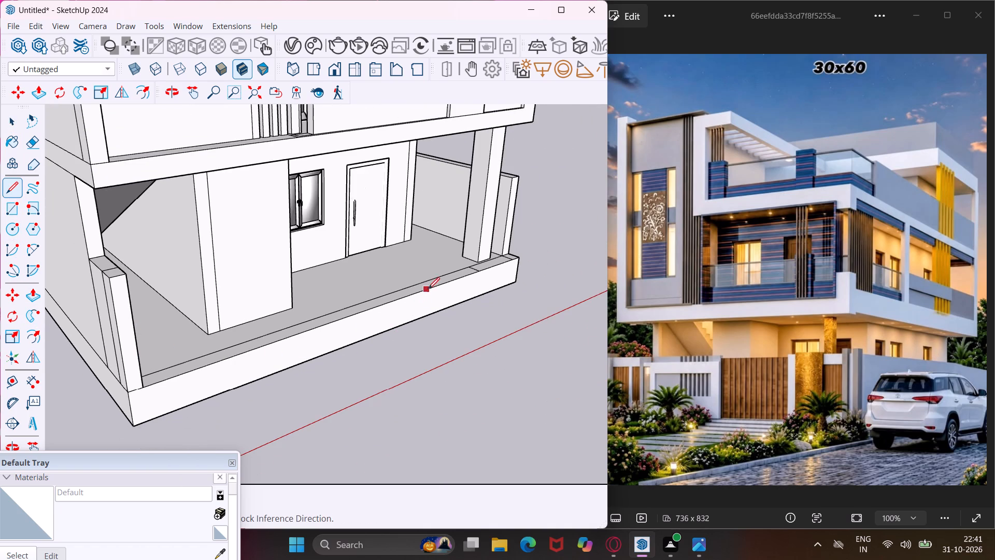
{"action": "scroll", "coordinate": [440, 282], "scroll_direction": "up", "scroll_amount": 3}
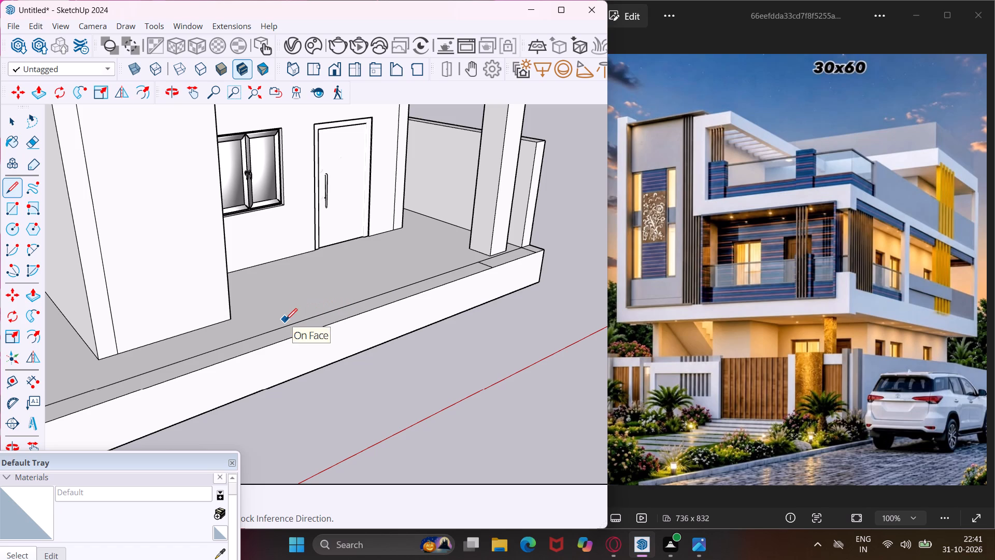
{"action": "left_click", "coordinate": [271, 330]}
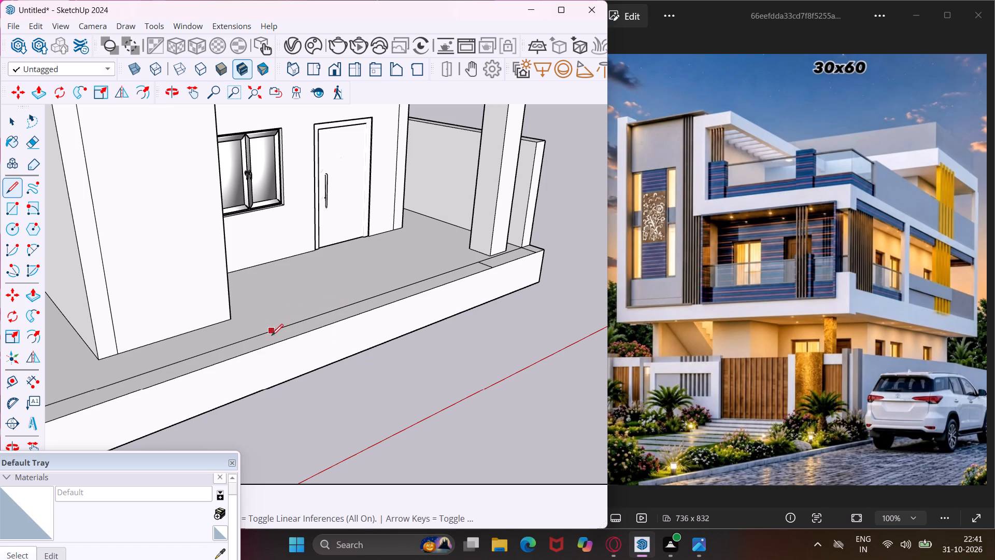
{"action": "left_click", "coordinate": [277, 343]}
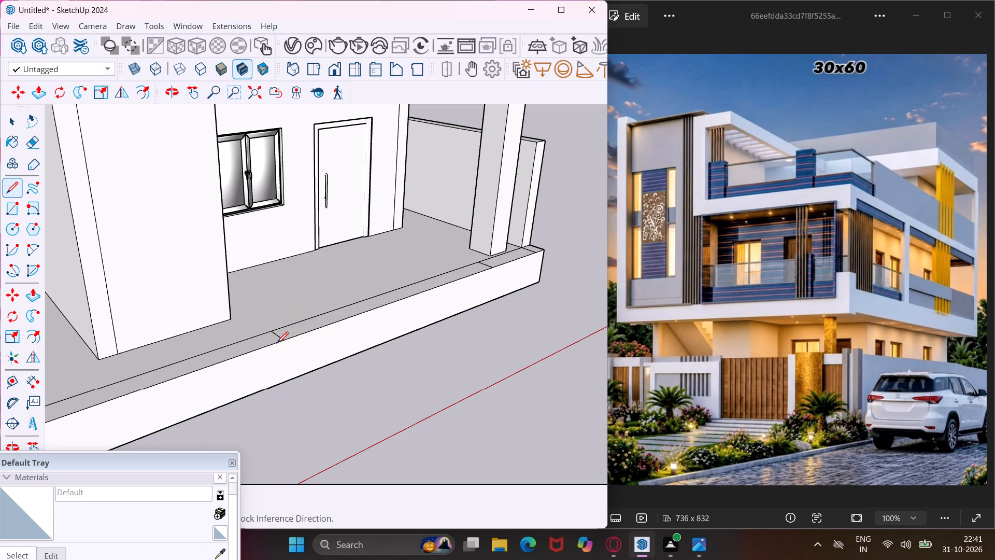
{"action": "key", "text": "Escape"}
{"action": "key", "text": "space"}
Extrude the front strip section in front of the projecting wall block up 6' into a boundary wall.
{"action": "left_click", "coordinate": [241, 351]}
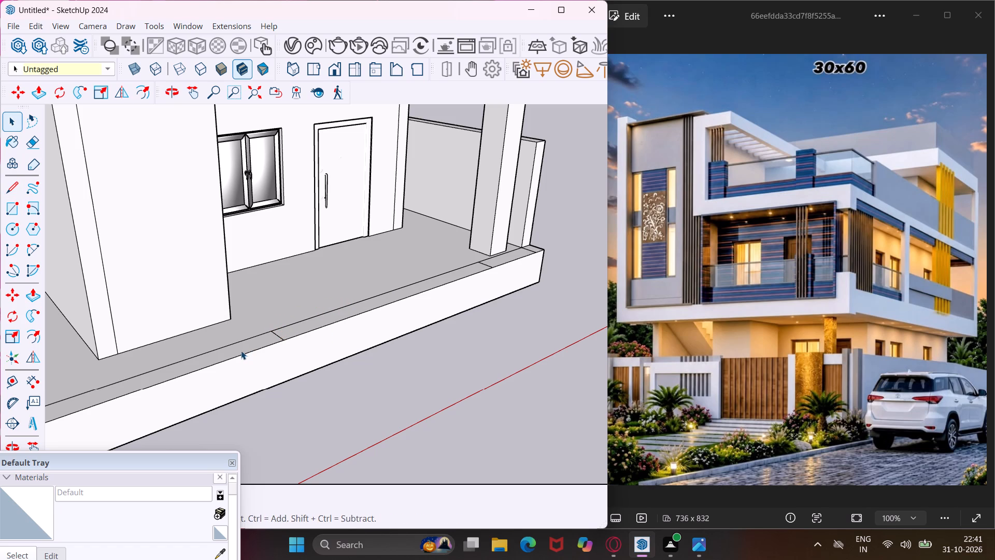
{"action": "key", "text": "p"}
{"action": "left_click", "coordinate": [241, 351]}
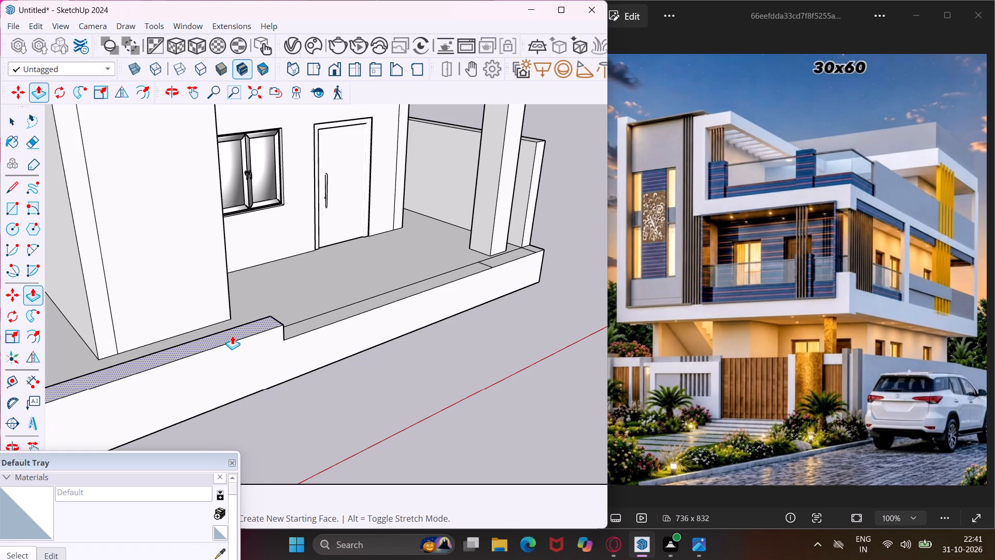
{"action": "scroll", "coordinate": [232, 335], "scroll_direction": "down", "scroll_amount": 5}
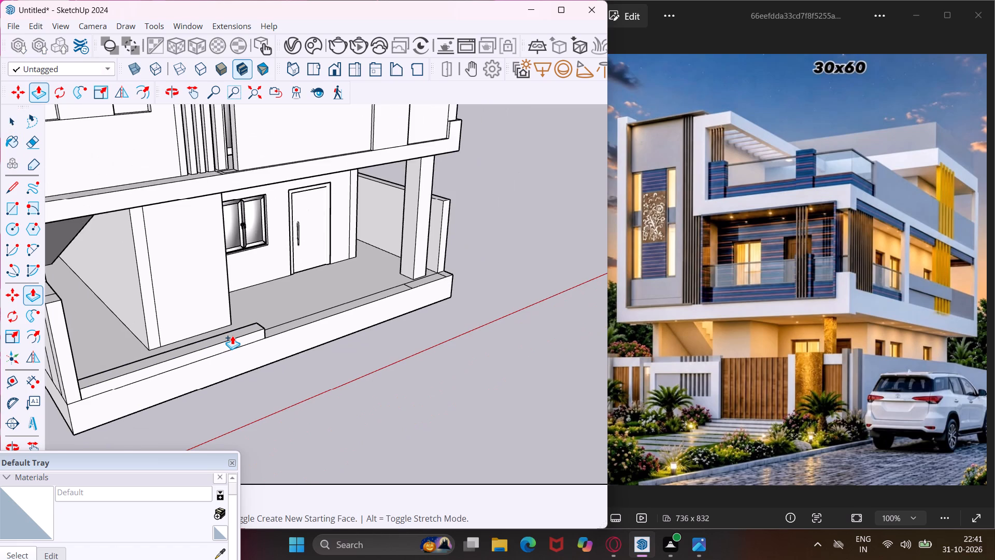
{"action": "type", "text": "6'"}
{"action": "key", "text": "Return"}
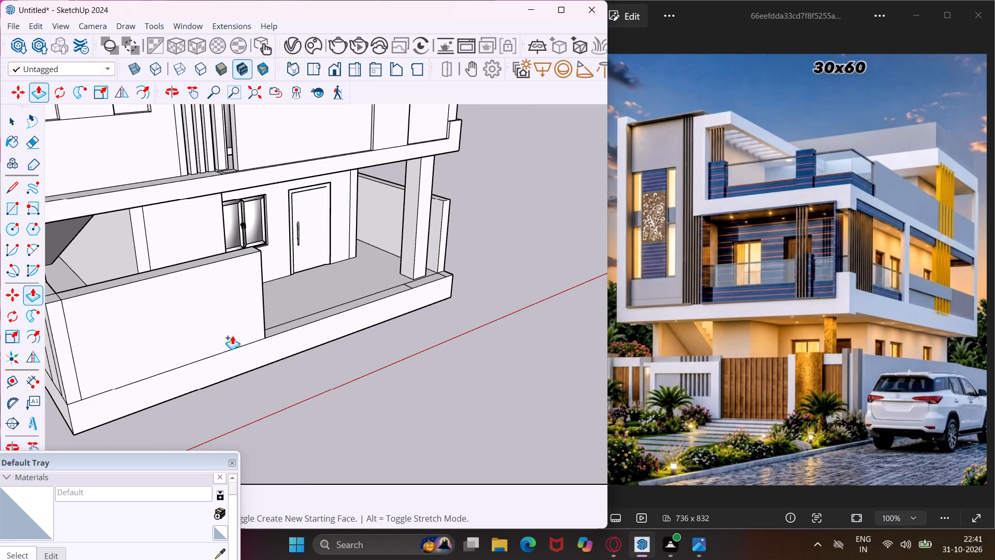
Extrude the corner square and the short front strip segment beside the porch column up by the same 6'.
{"action": "scroll", "coordinate": [448, 263], "scroll_direction": "up", "scroll_amount": 12}
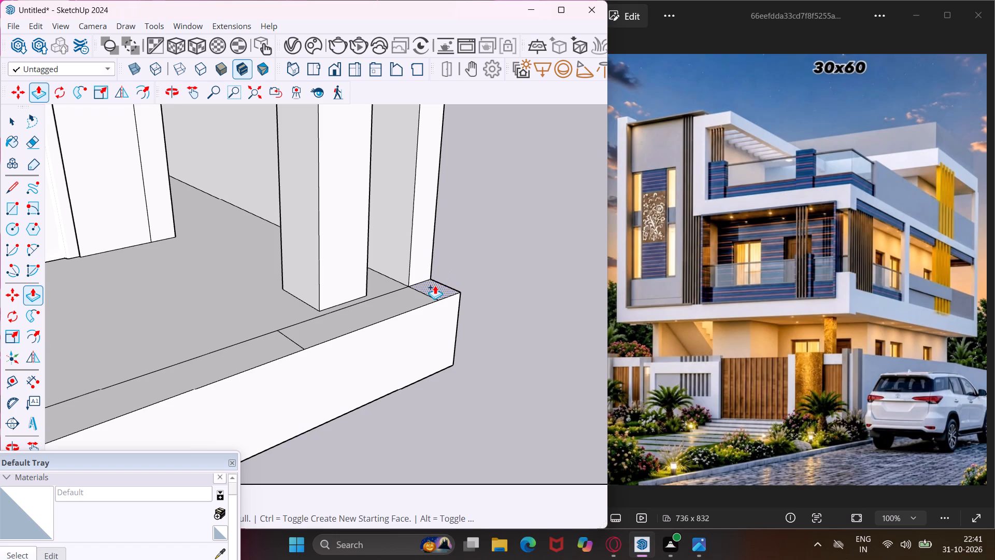
{"action": "double_click", "coordinate": [435, 285]}
{"action": "double_click", "coordinate": [411, 296]}
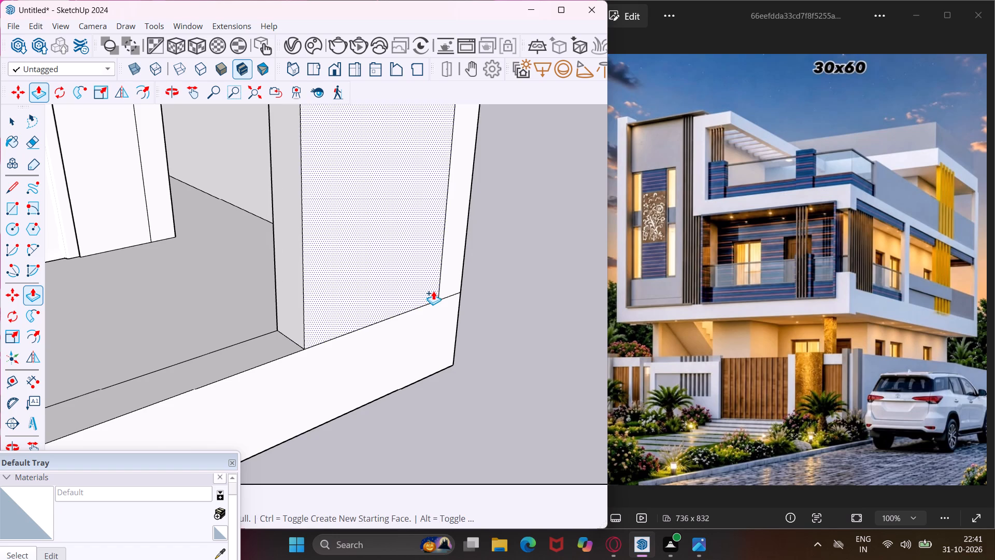
Switch to the Chaos Cosmos Browser and search the downloaded assets for "gate".
{"action": "scroll", "coordinate": [433, 291], "scroll_direction": "down", "scroll_amount": 11}
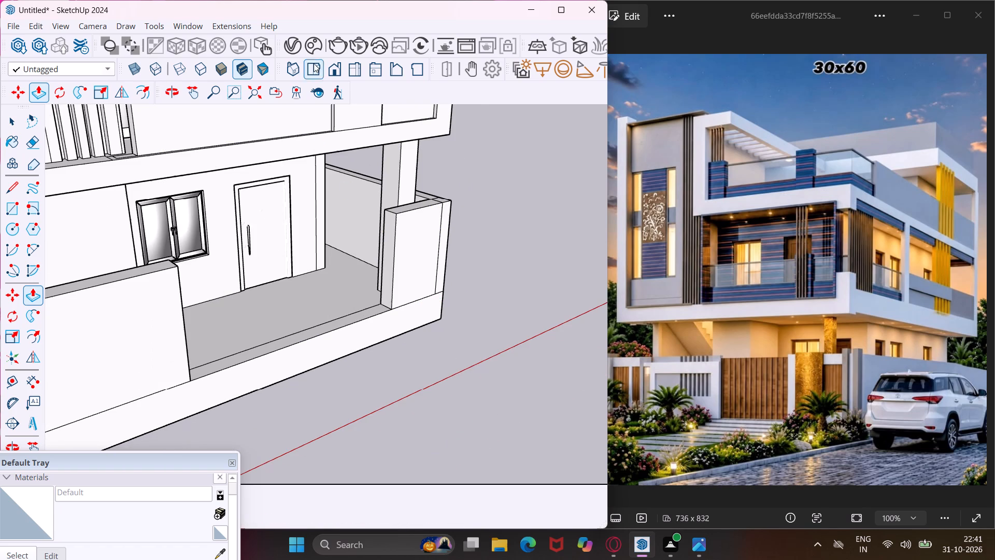
{"action": "left_click", "coordinate": [312, 52]}
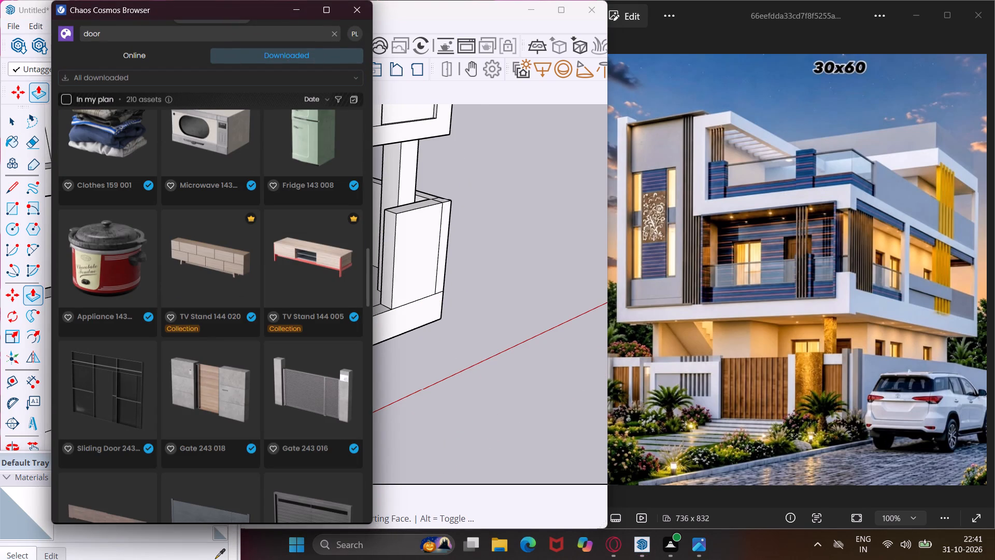
{"action": "left_click", "coordinate": [219, 32]}
{"action": "key", "text": "BackSpace"}
{"action": "key", "text": "BackSpace"}
{"action": "key", "text": "BackSpace"}
{"action": "key", "text": "BackSpace"}
{"action": "key", "text": "BackSpace"}
{"action": "key", "text": "BackSpace"}
{"action": "key", "text": "BackSpace"}
{"action": "key", "text": "BackSpace"}
{"action": "key", "text": "BackSpace"}
{"action": "key", "text": "BackSpace"}
{"action": "key", "text": "BackSpace"}
{"action": "key", "text": "BackSpace"}
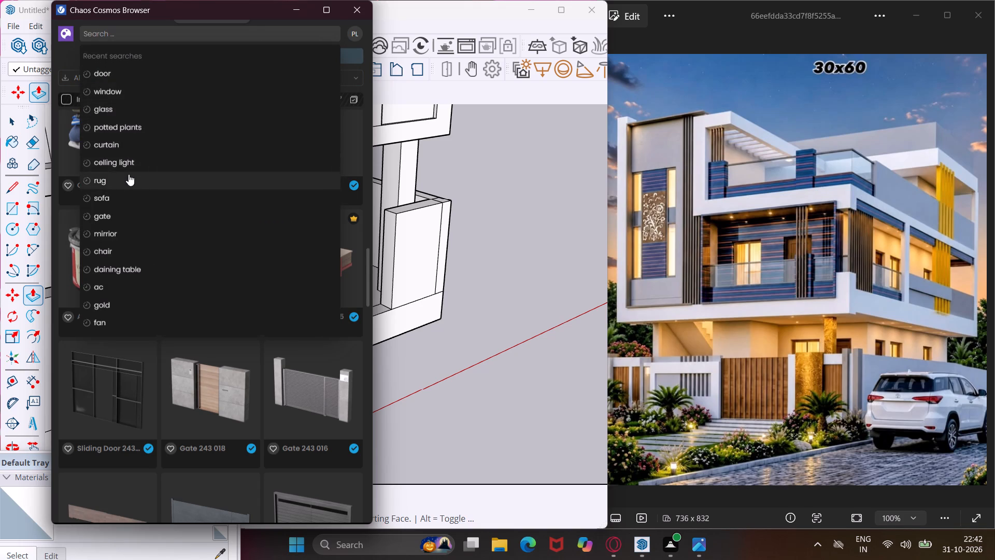
{"action": "left_click", "coordinate": [122, 219]}
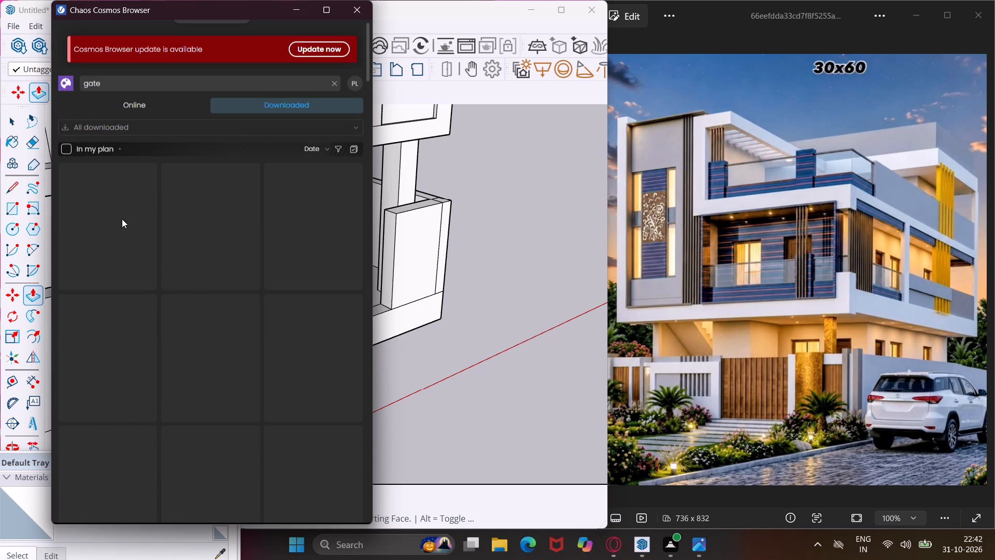
Import the Garage Gate 243 111 asset and place one copy in the front boundary wall's entrance opening.
{"action": "scroll", "coordinate": [159, 269], "scroll_direction": "down", "scroll_amount": 10}
{"action": "scroll", "coordinate": [166, 285], "scroll_direction": "up", "scroll_amount": 1}
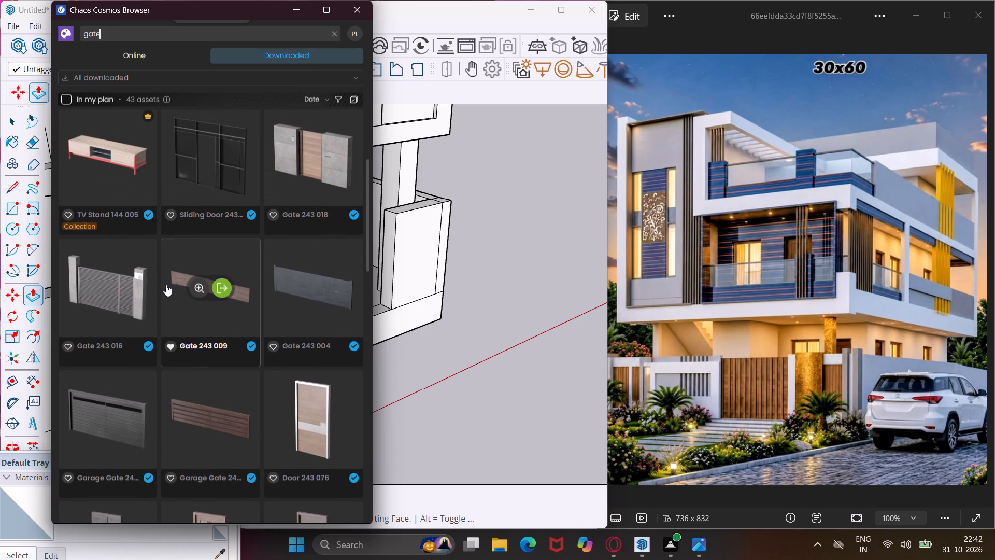
{"action": "scroll", "coordinate": [166, 285], "scroll_direction": "down", "scroll_amount": 1}
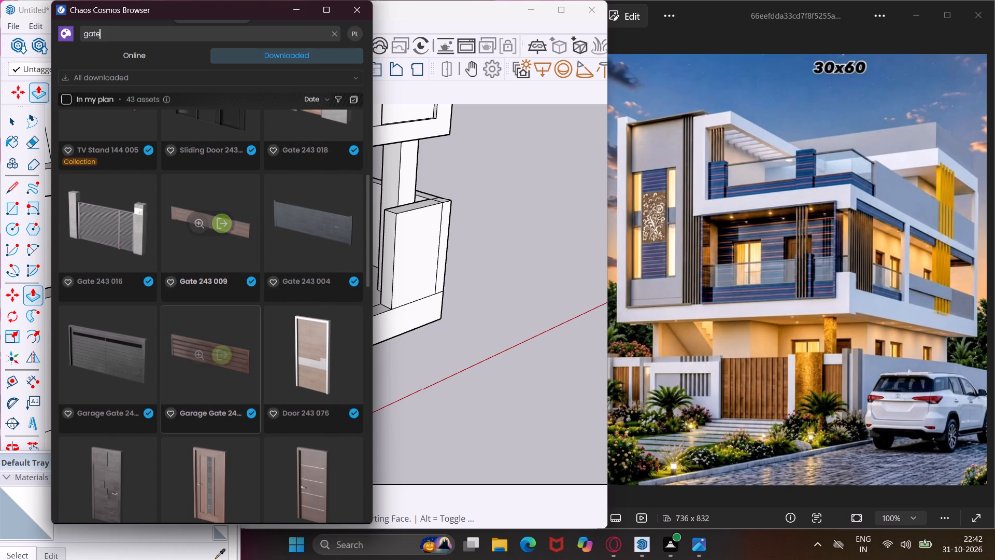
{"action": "left_click", "coordinate": [118, 349]}
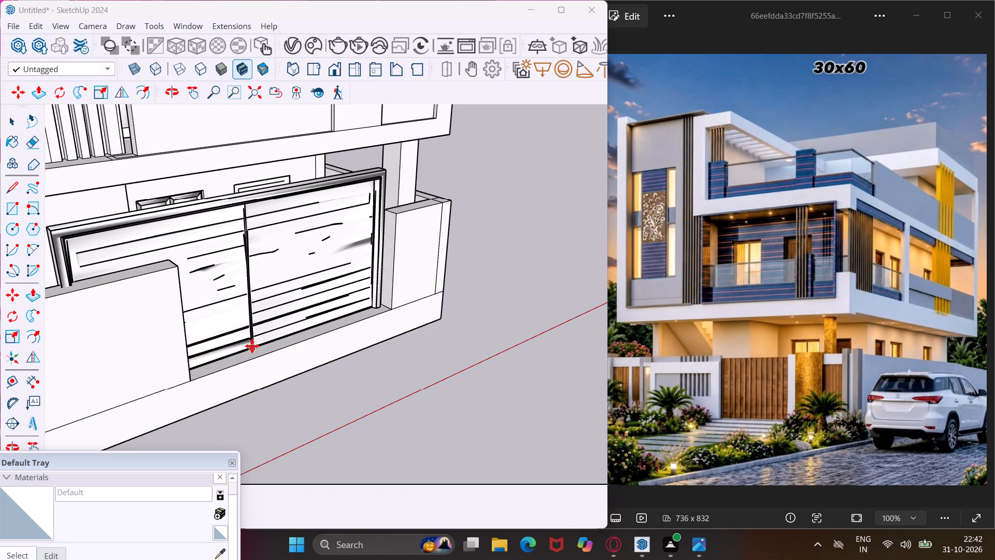
{"action": "scroll", "coordinate": [252, 346], "scroll_direction": "down", "scroll_amount": 1}
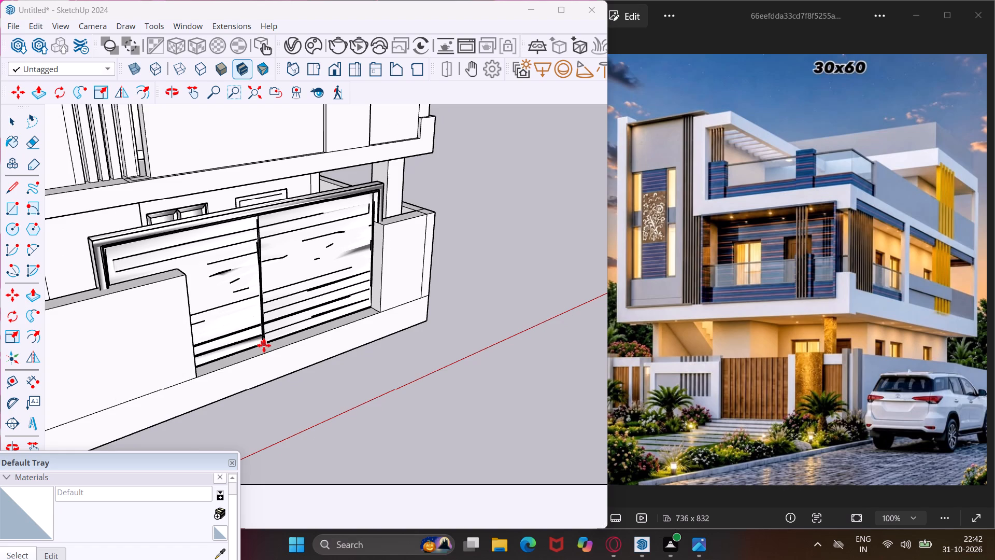
{"action": "scroll", "coordinate": [264, 345], "scroll_direction": "up", "scroll_amount": 1}
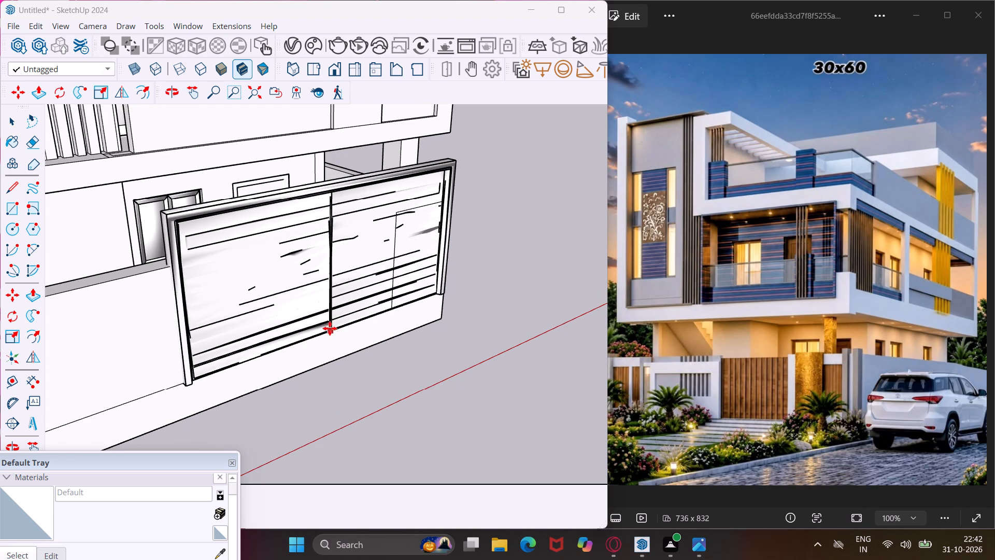
{"action": "scroll", "coordinate": [330, 327], "scroll_direction": "up", "scroll_amount": 2}
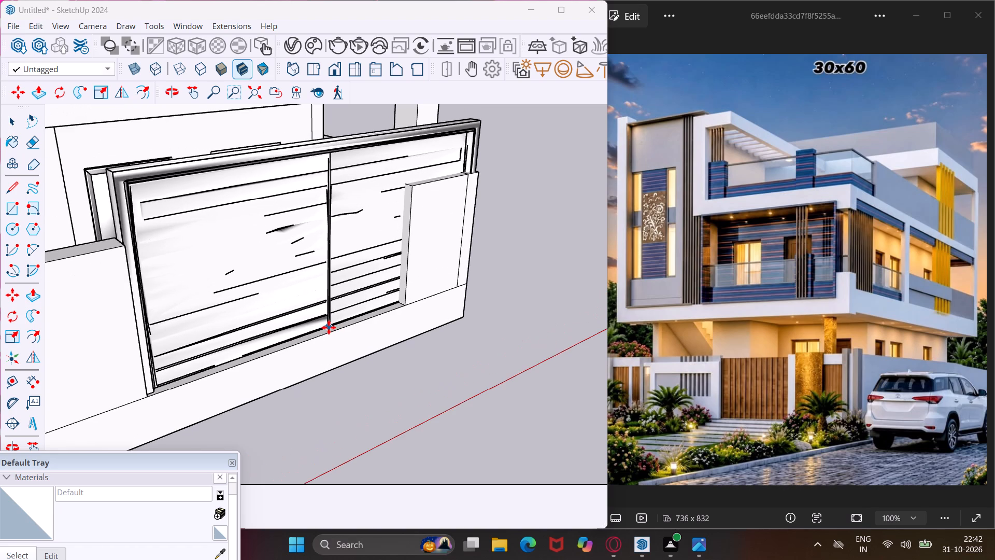
{"action": "left_click", "coordinate": [329, 327]}
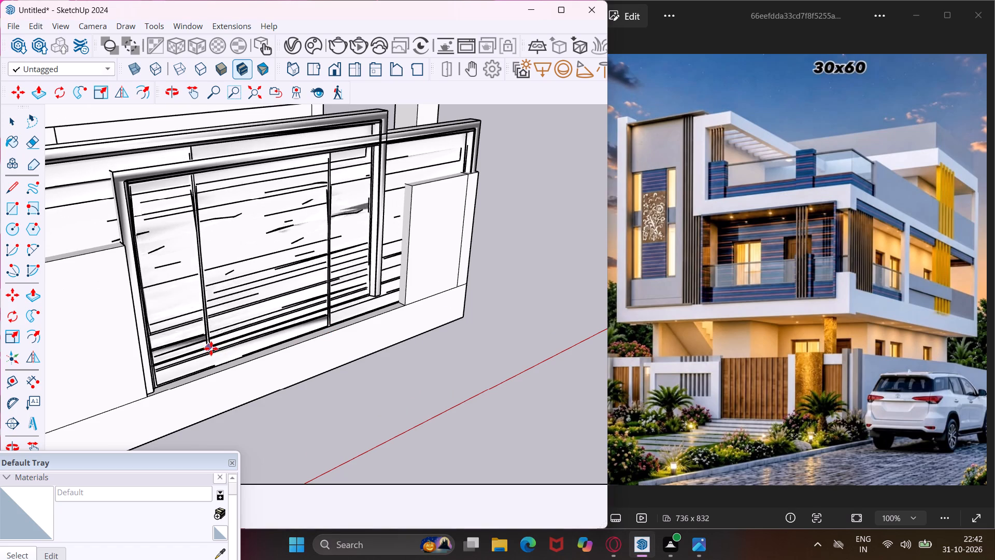
{"action": "key", "text": "Escape"}
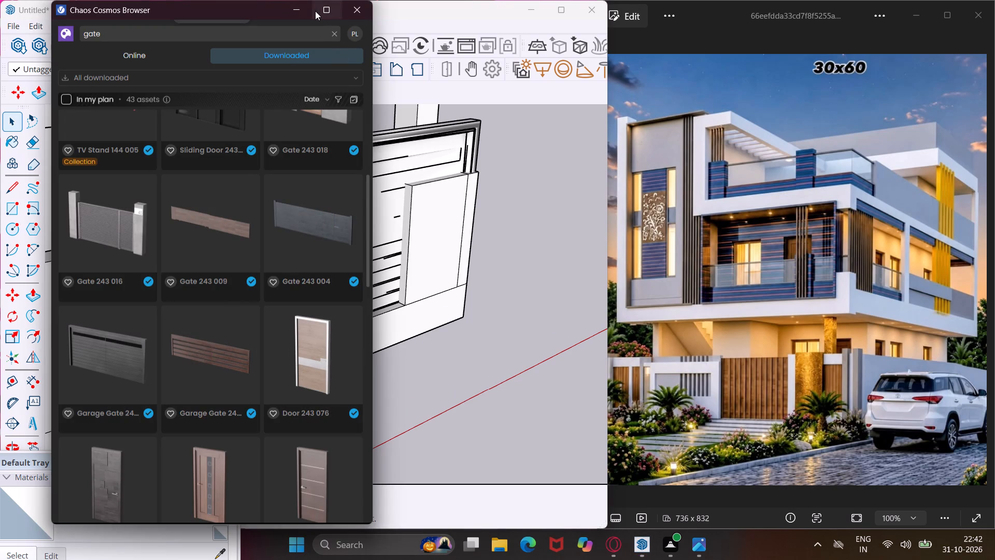
{"action": "left_click", "coordinate": [300, 10]}
Scale the gate's width so its end meets the edge of the short wall beside the house corner.
{"action": "left_click", "coordinate": [353, 185]}
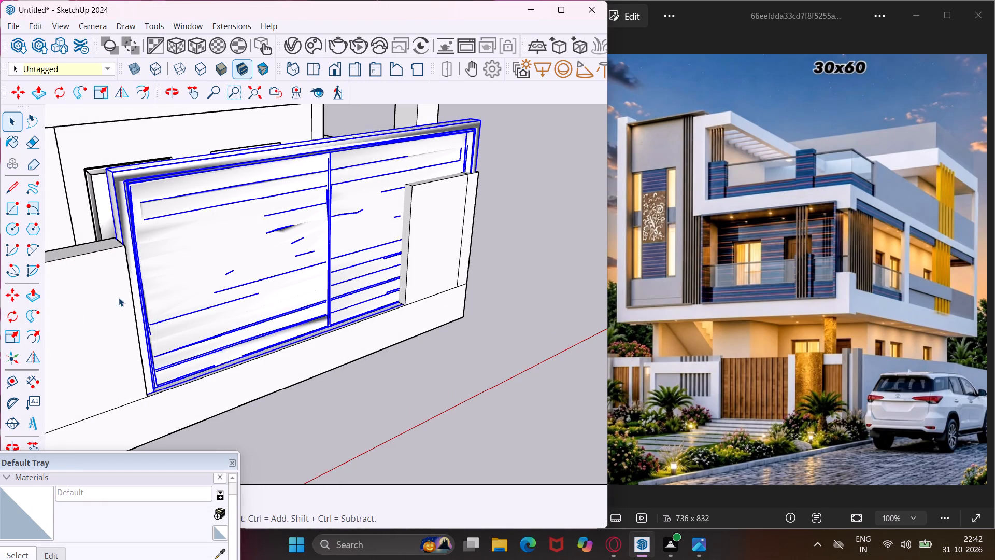
{"action": "left_click", "coordinate": [38, 332]}
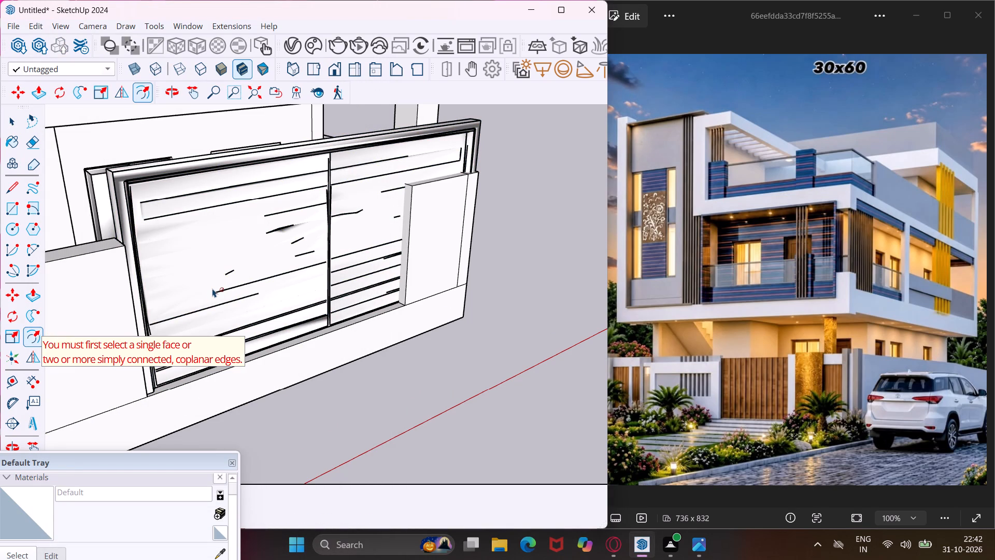
{"action": "key", "text": "Escape"}
{"action": "key", "text": "space"}
{"action": "left_click", "coordinate": [215, 288]}
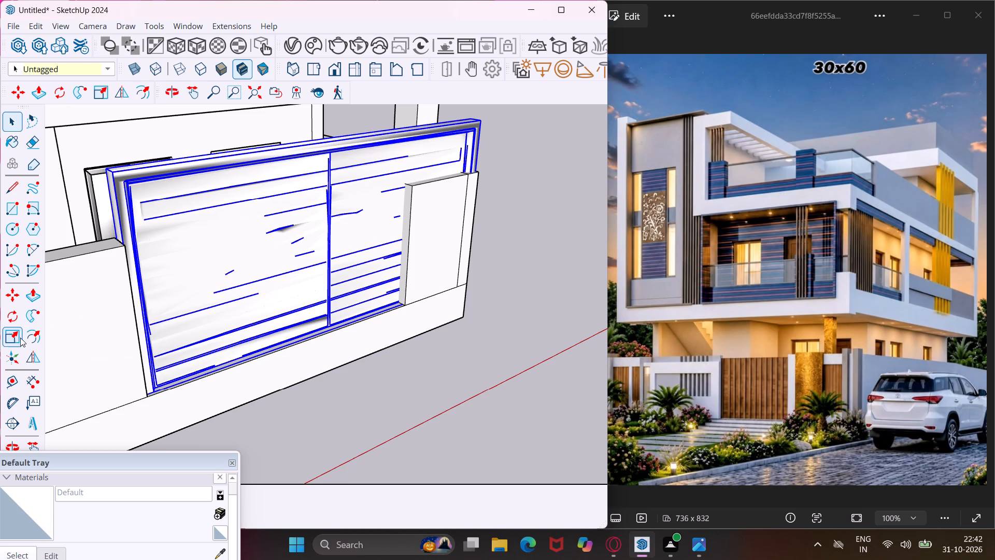
{"action": "left_click", "coordinate": [19, 339]}
{"action": "scroll", "coordinate": [373, 226], "scroll_direction": "up", "scroll_amount": 1}
{"action": "middle_click_drag", "start_coordinate": [373, 226], "coordinate": [93, 290]}
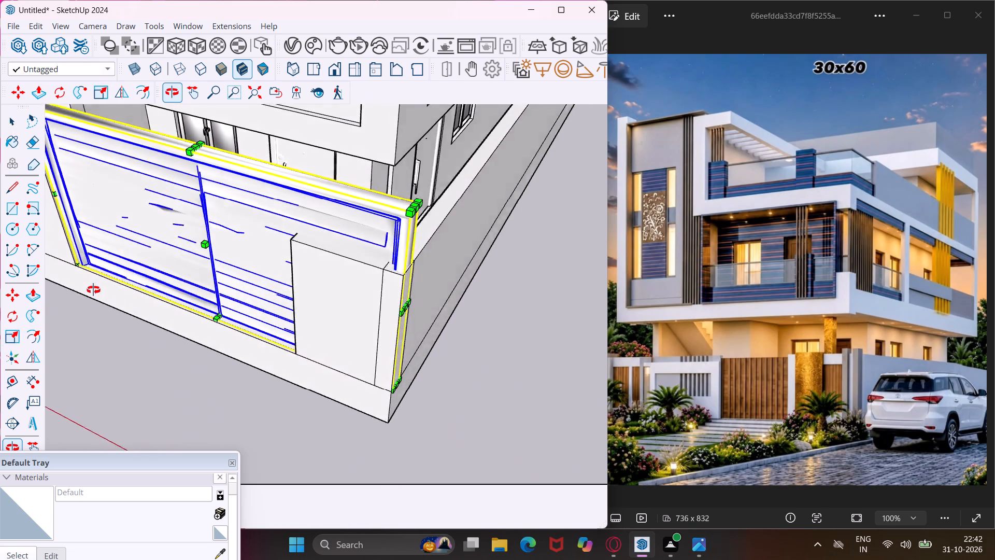
{"action": "middle_click_drag", "start_coordinate": [93, 290], "coordinate": [80, 282]}
{"action": "scroll", "coordinate": [399, 302], "scroll_direction": "up", "scroll_amount": 2}
{"action": "left_click", "coordinate": [393, 302]}
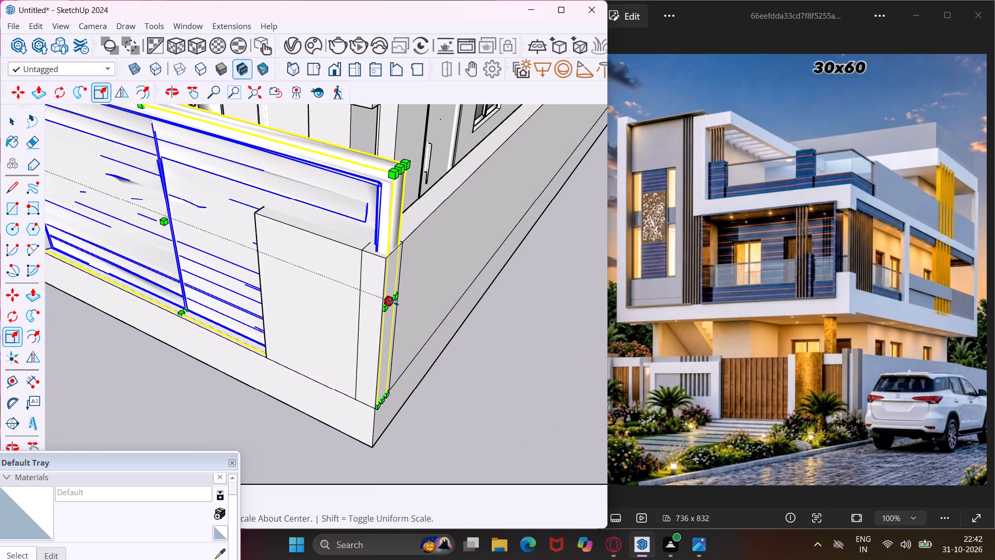
{"action": "left_click", "coordinate": [261, 271]}
Scale the gate's height down from its top so it sits slightly below the boundary wall tops.
{"action": "middle_click_drag", "start_coordinate": [220, 271], "coordinate": [411, 268]}
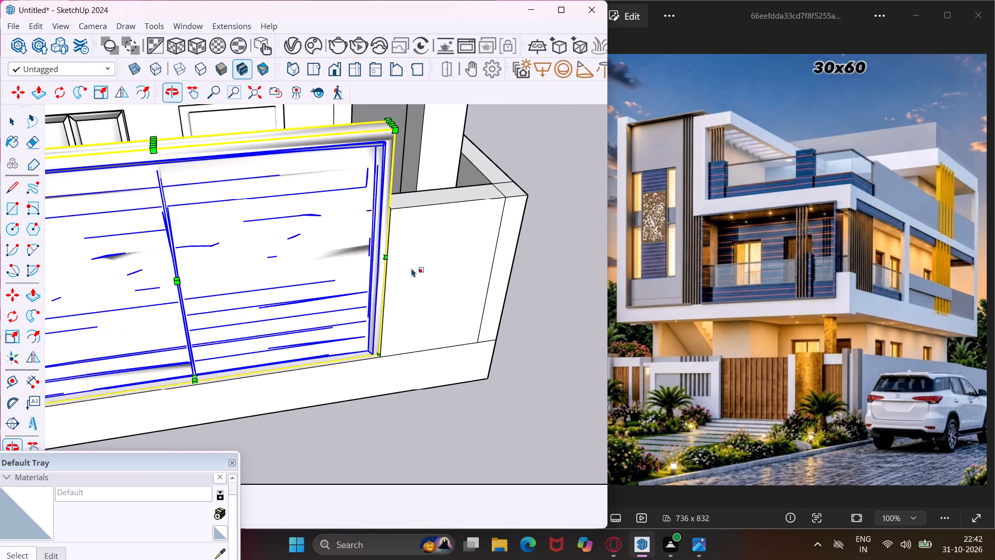
{"action": "scroll", "coordinate": [153, 145], "scroll_direction": "up", "scroll_amount": 3}
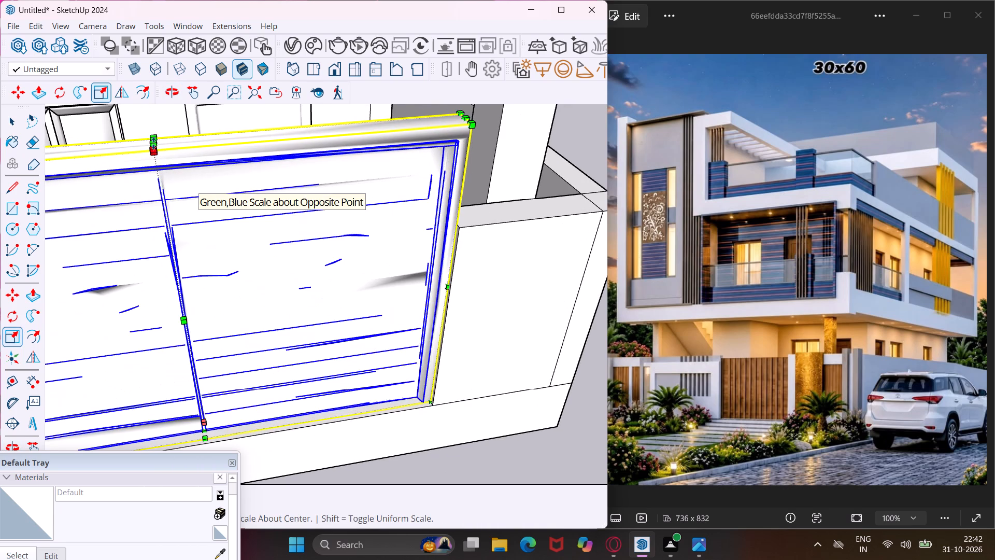
{"action": "left_click", "coordinate": [153, 142]}
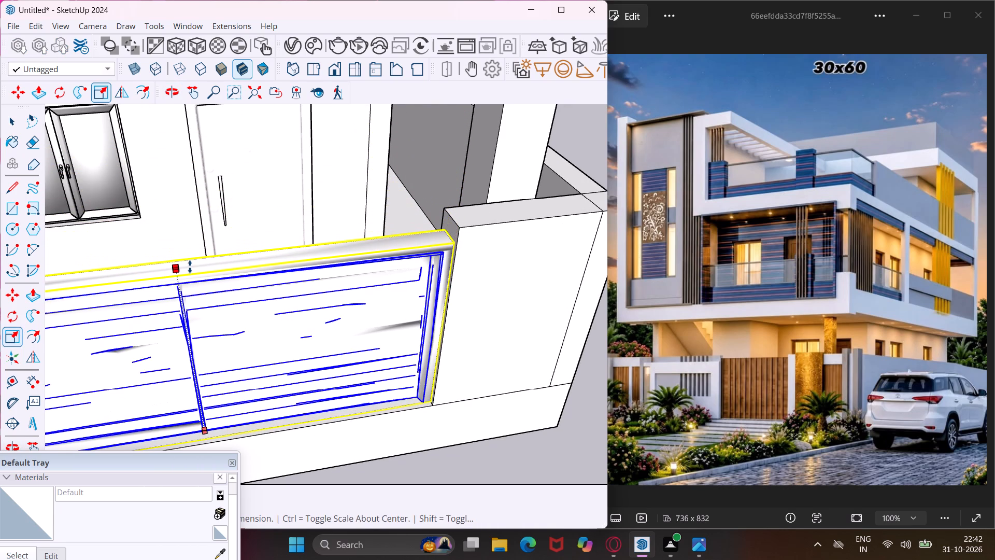
{"action": "left_click", "coordinate": [190, 267]}
Scale the gate's thickness down slightly from its front face and deselect it.
{"action": "middle_click_drag", "start_coordinate": [197, 298], "coordinate": [354, 268]}
{"action": "scroll", "coordinate": [197, 298], "scroll_direction": "up", "scroll_amount": 1}
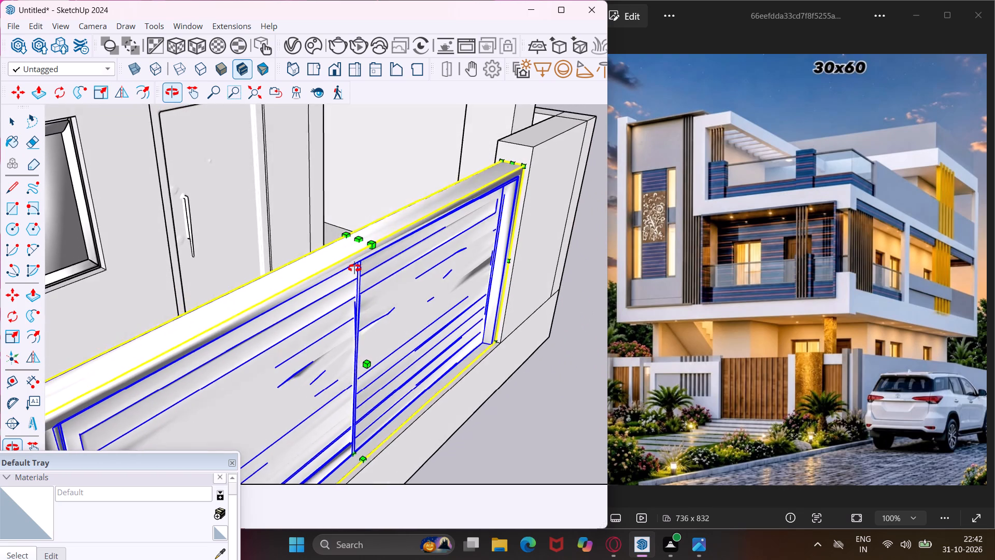
{"action": "middle_click_drag", "start_coordinate": [354, 268], "coordinate": [360, 268]}
{"action": "scroll", "coordinate": [380, 367], "scroll_direction": "up", "scroll_amount": 3}
{"action": "left_click", "coordinate": [373, 366]}
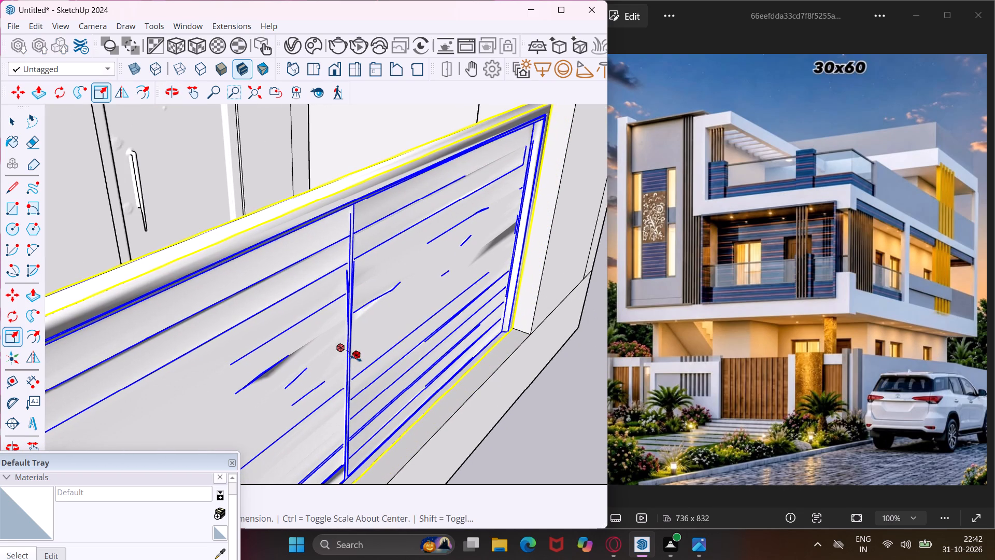
{"action": "left_click", "coordinate": [354, 357]}
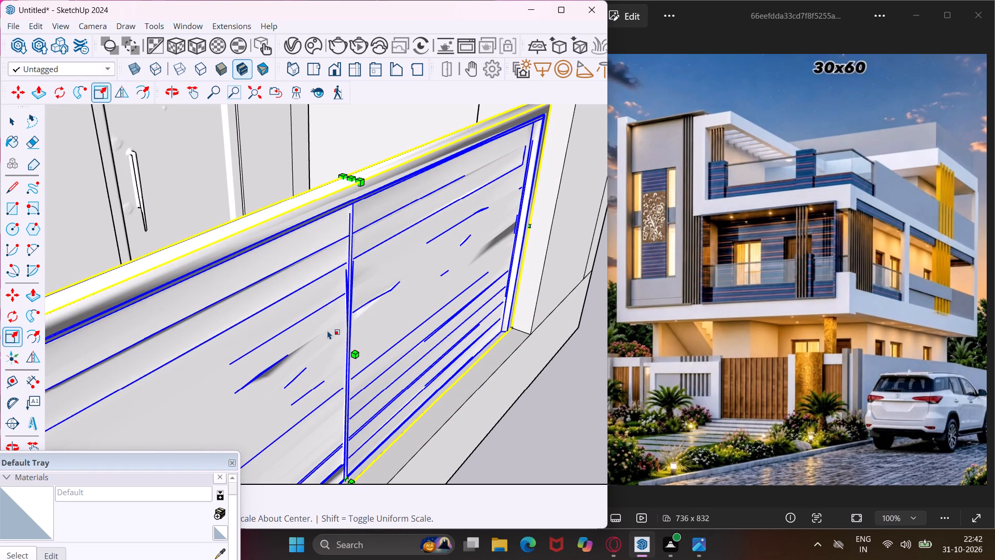
{"action": "scroll", "coordinate": [326, 329], "scroll_direction": "down", "scroll_amount": 5}
{"action": "key", "text": "Escape"}
{"action": "key", "text": "space"}
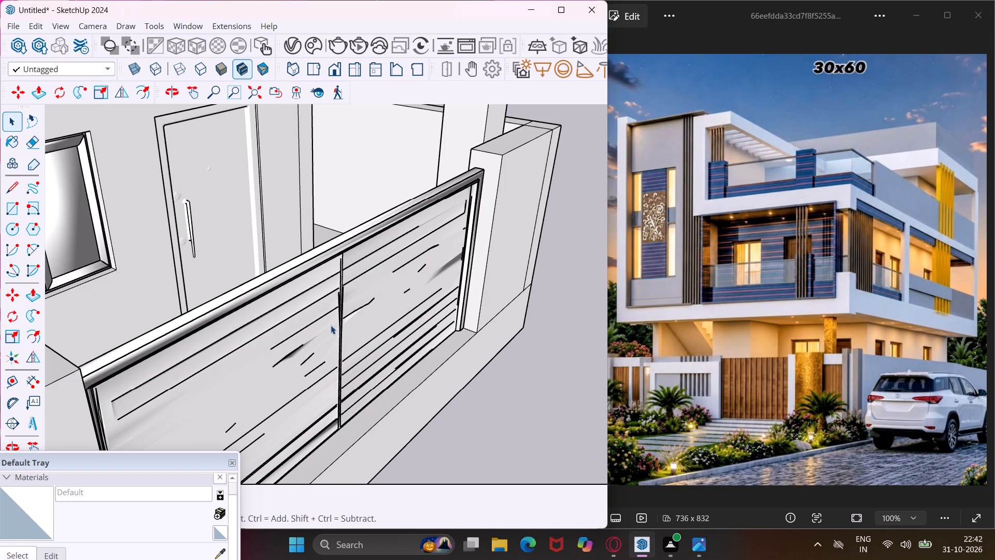
Examine the fitted gate and the whole house from the street corner view used in the reference image.
{"action": "scroll", "coordinate": [410, 283], "scroll_direction": "down", "scroll_amount": 5}
{"action": "middle_click_drag", "start_coordinate": [403, 291], "coordinate": [391, 281]}
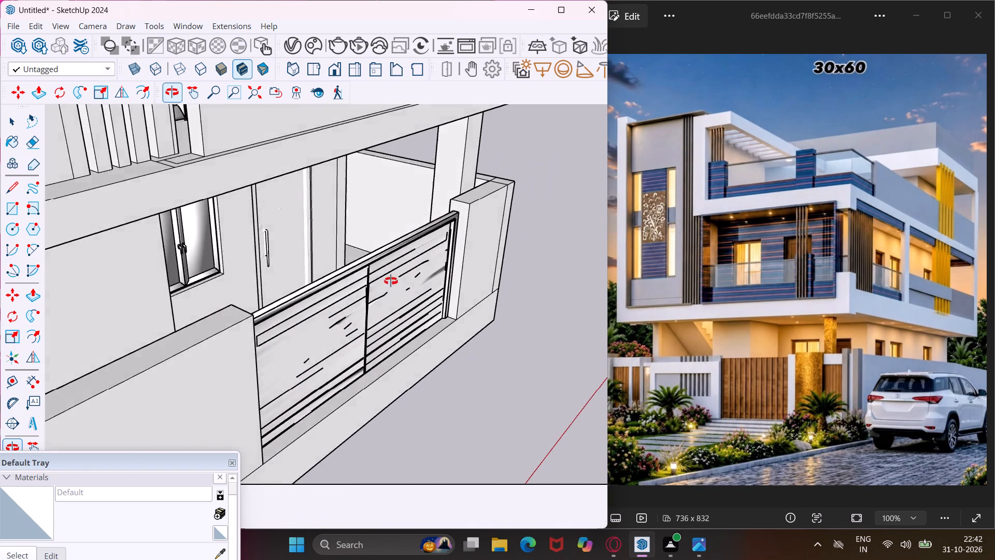
{"action": "middle_click_drag", "start_coordinate": [391, 281], "coordinate": [440, 241]}
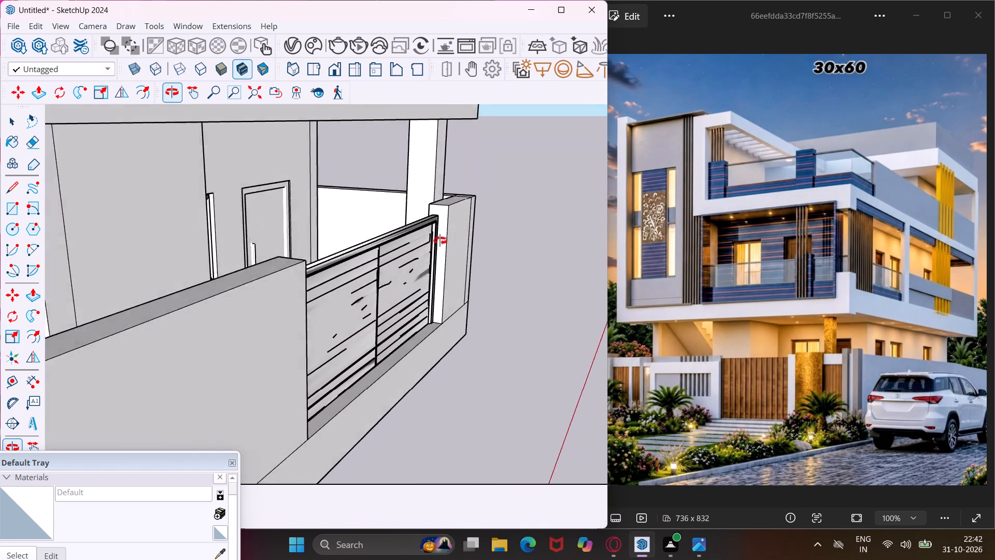
{"action": "middle_click_drag", "start_coordinate": [440, 241], "coordinate": [415, 268]}
{"action": "scroll", "coordinate": [412, 270], "scroll_direction": "down", "scroll_amount": 12}
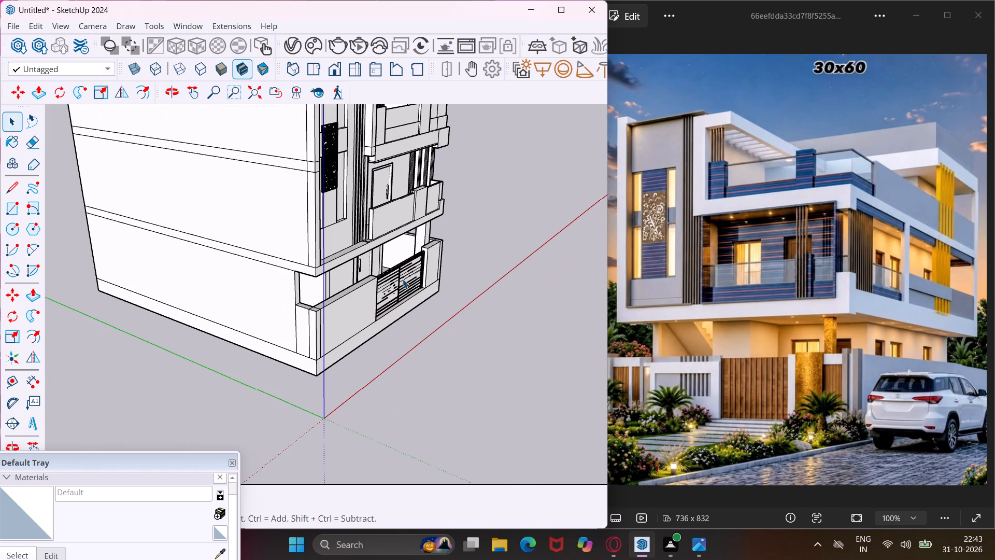
{"action": "middle_click_drag", "start_coordinate": [331, 133], "coordinate": [274, 193]}
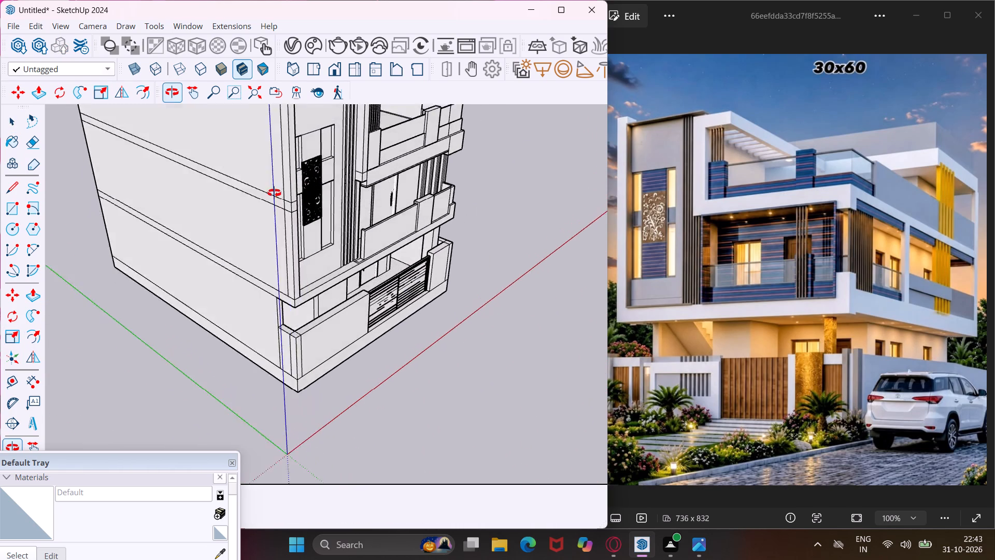
{"action": "middle_click_drag", "start_coordinate": [274, 193], "coordinate": [0, 192]}
{"action": "scroll", "coordinate": [276, 301], "scroll_direction": "down", "scroll_amount": 4}
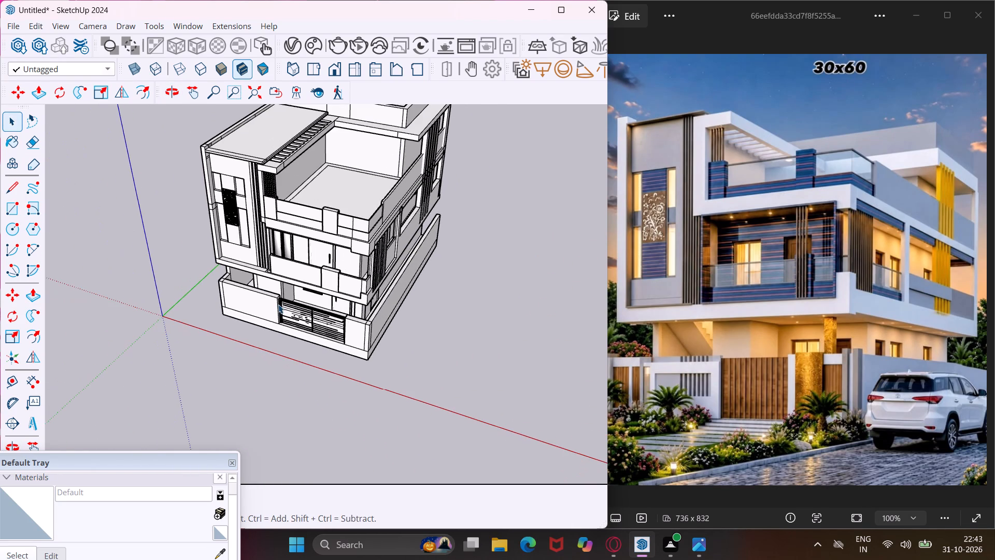
{"action": "middle_click_drag", "start_coordinate": [279, 302], "coordinate": [273, 284]}
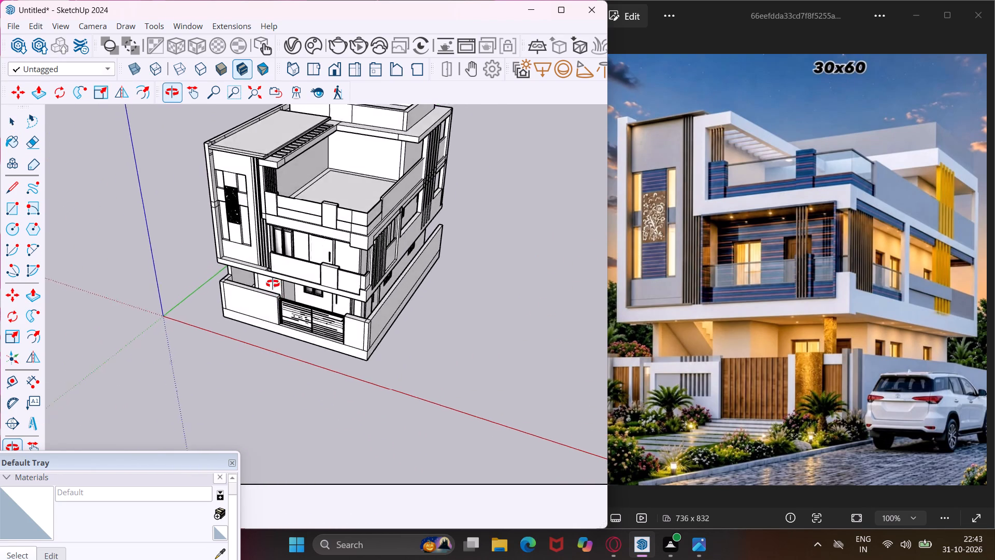
{"action": "middle_click_drag", "start_coordinate": [273, 284], "coordinate": [269, 213]}
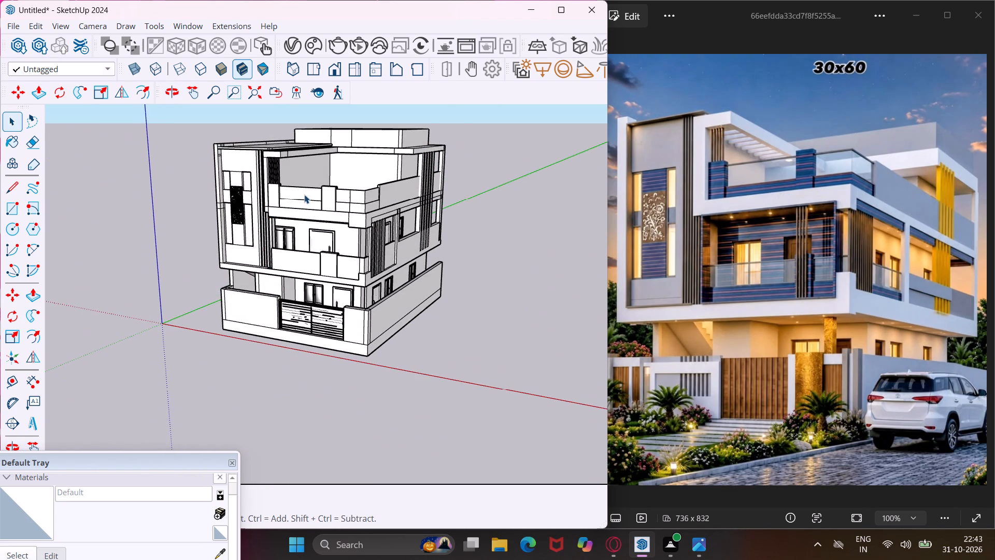
{"action": "scroll", "coordinate": [304, 194], "scroll_direction": "up", "scroll_amount": 3}
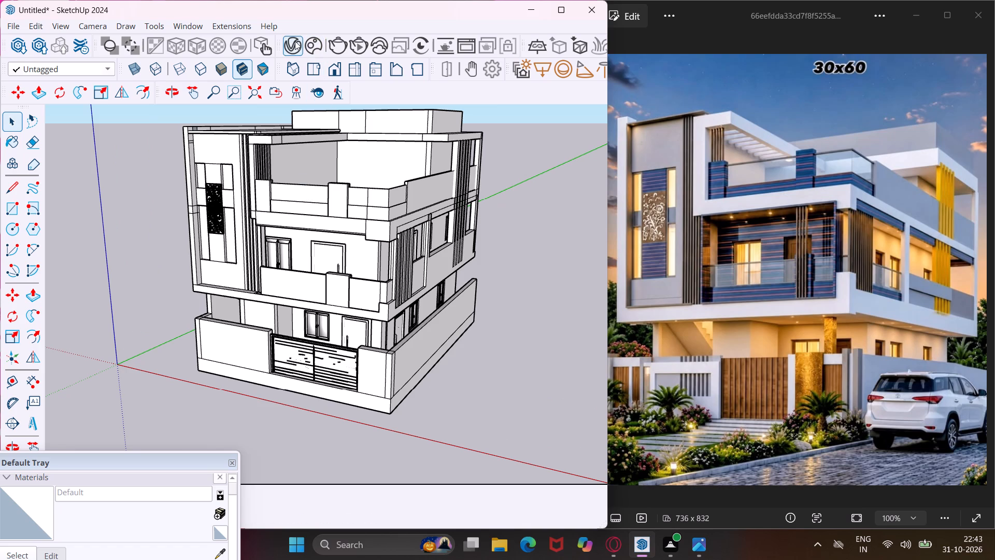
In the V-Ray render output settings, enable Safe Frame and set the aspect ratio to 4:3 - Picture.
{"action": "left_click", "coordinate": [294, 41]}
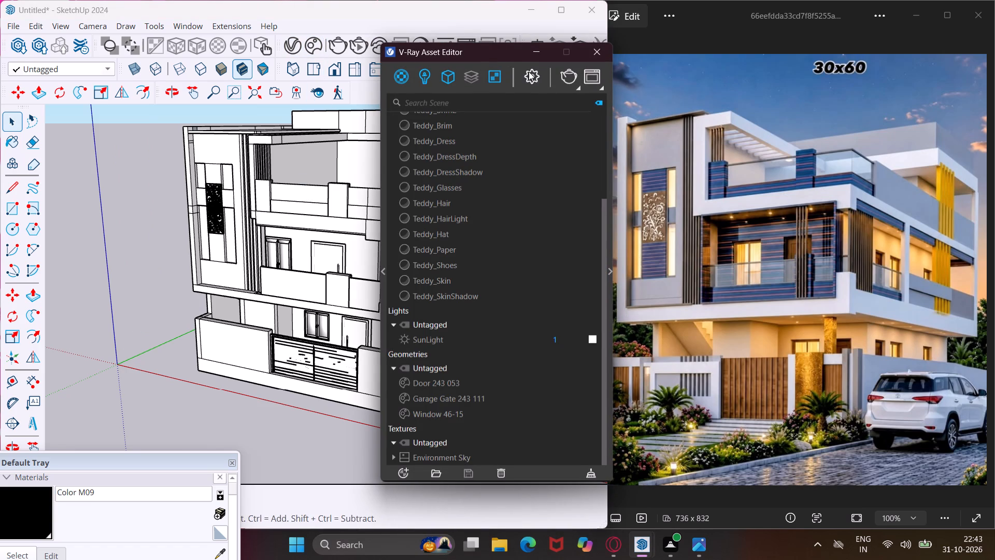
{"action": "left_click", "coordinate": [529, 72]}
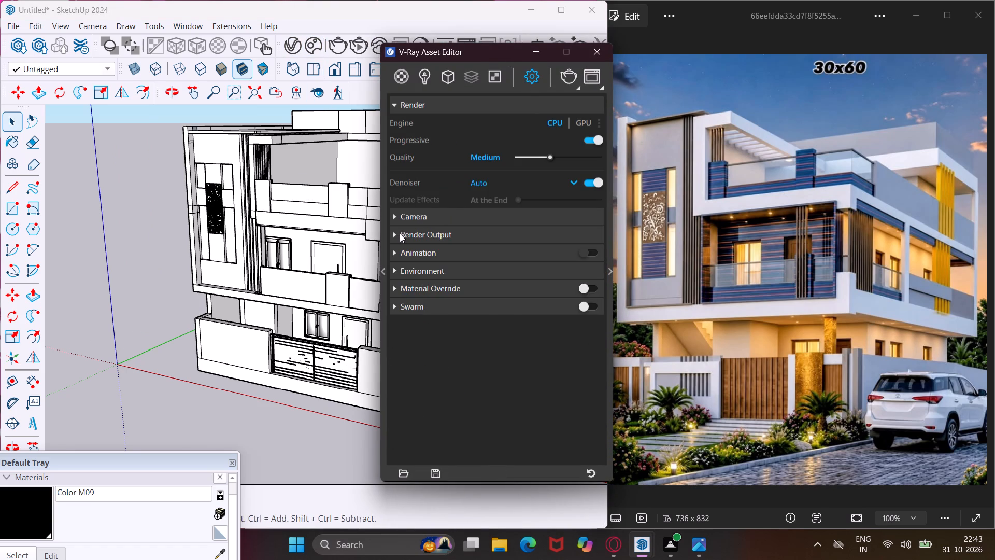
{"action": "left_click", "coordinate": [396, 234]}
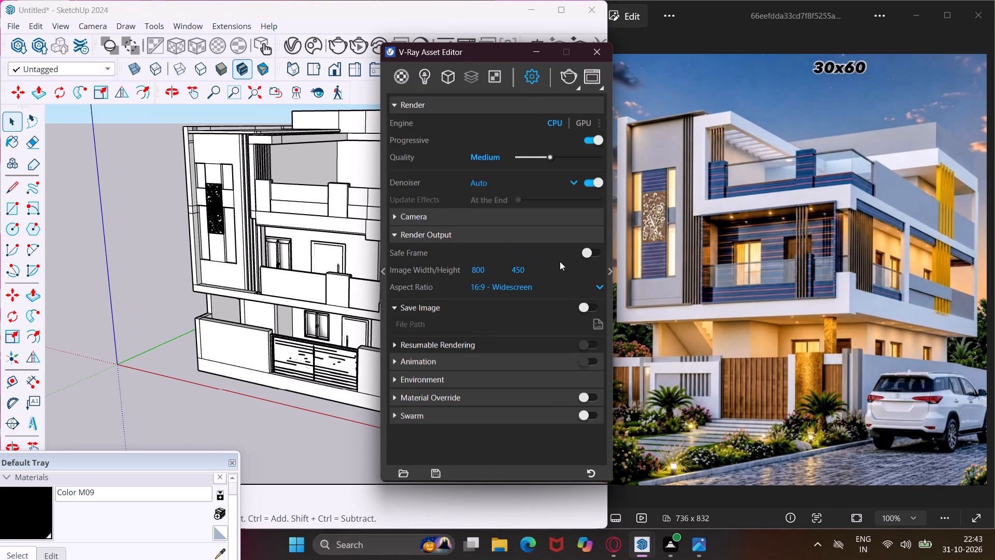
{"action": "left_click", "coordinate": [587, 253]}
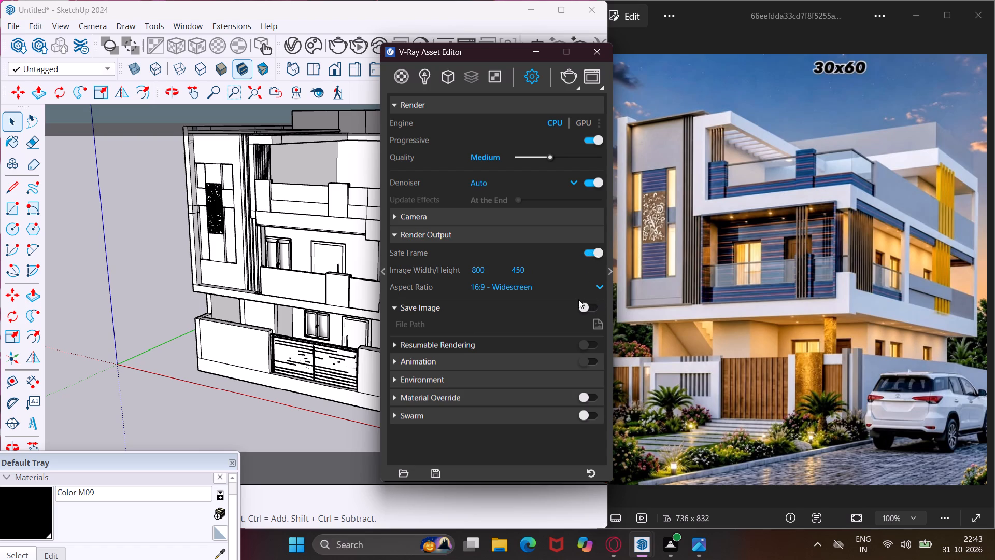
{"action": "left_click", "coordinate": [598, 287]}
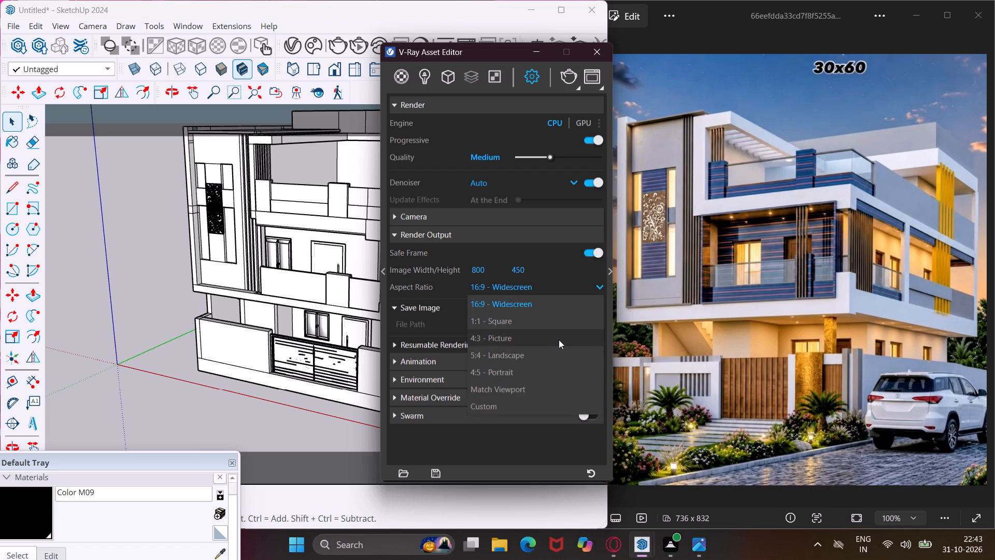
{"action": "left_click", "coordinate": [558, 340]}
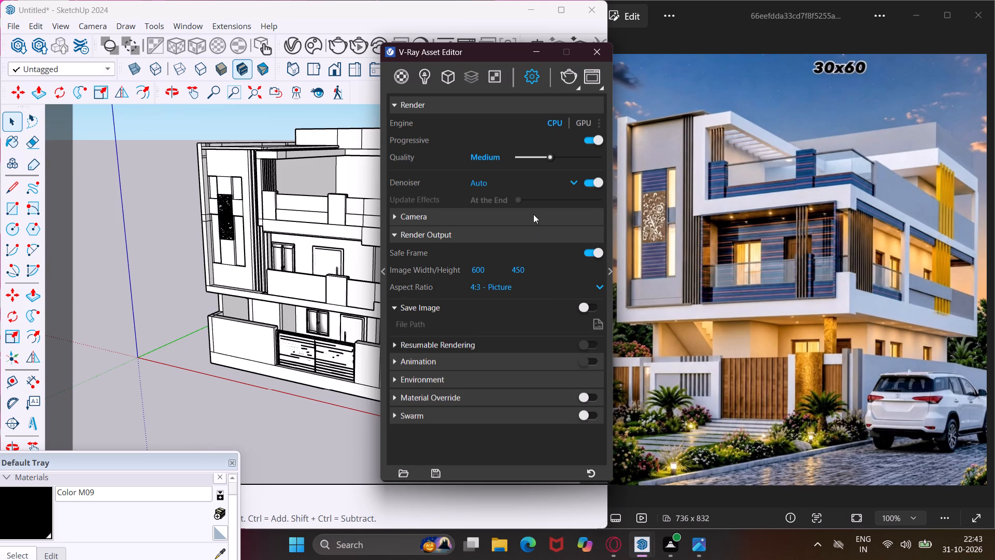
{"action": "left_click", "coordinate": [537, 47]}
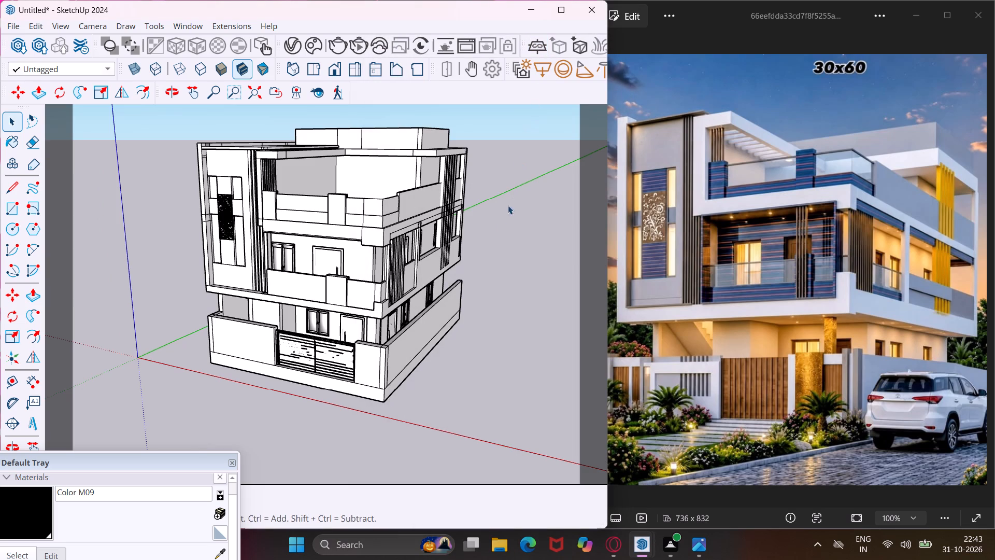
Paint the front face of the tall facade tower, around its decorative window panel, with grey Color M04 from the Colors library.
{"action": "scroll", "coordinate": [364, 280], "scroll_direction": "up", "scroll_amount": 1}
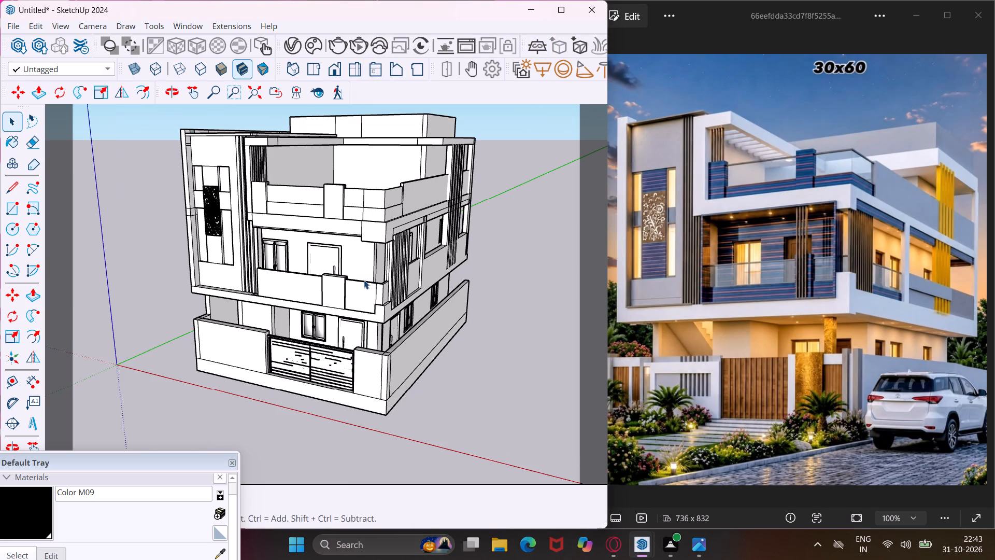
{"action": "middle_click_drag", "start_coordinate": [364, 280], "coordinate": [368, 253]}
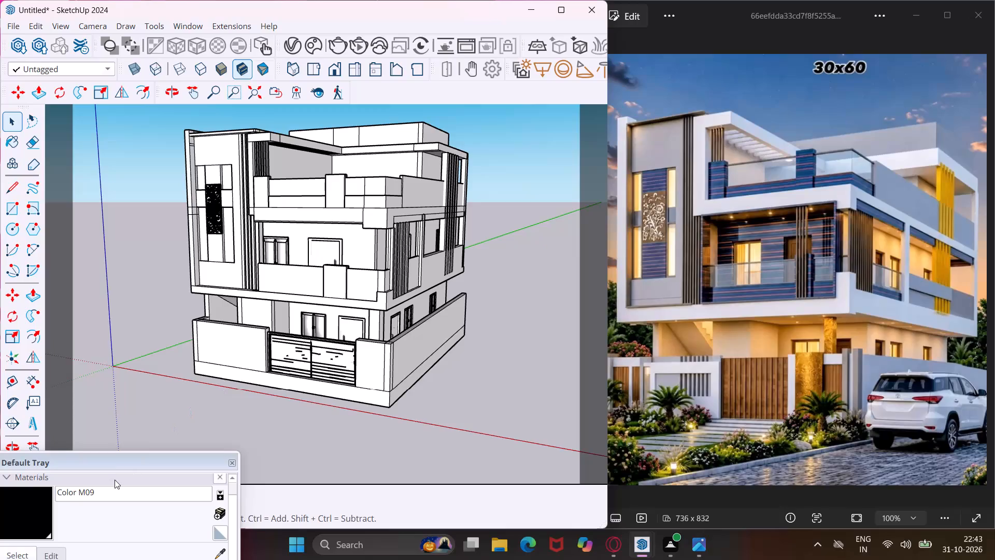
{"action": "left_click_drag", "start_coordinate": [113, 471], "coordinate": [192, 306]}
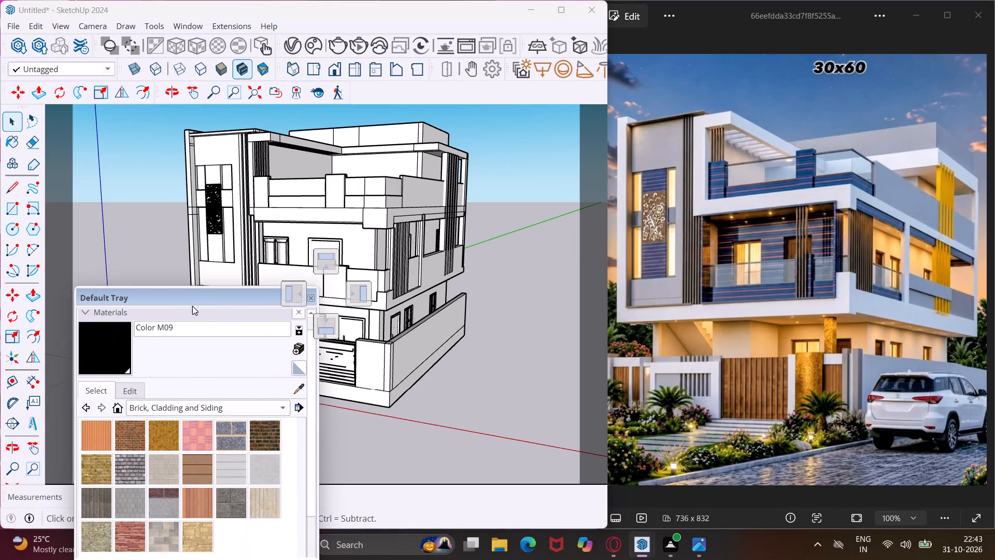
{"action": "left_click_drag", "start_coordinate": [192, 306], "coordinate": [195, 292]}
{"action": "left_click", "coordinate": [211, 396]}
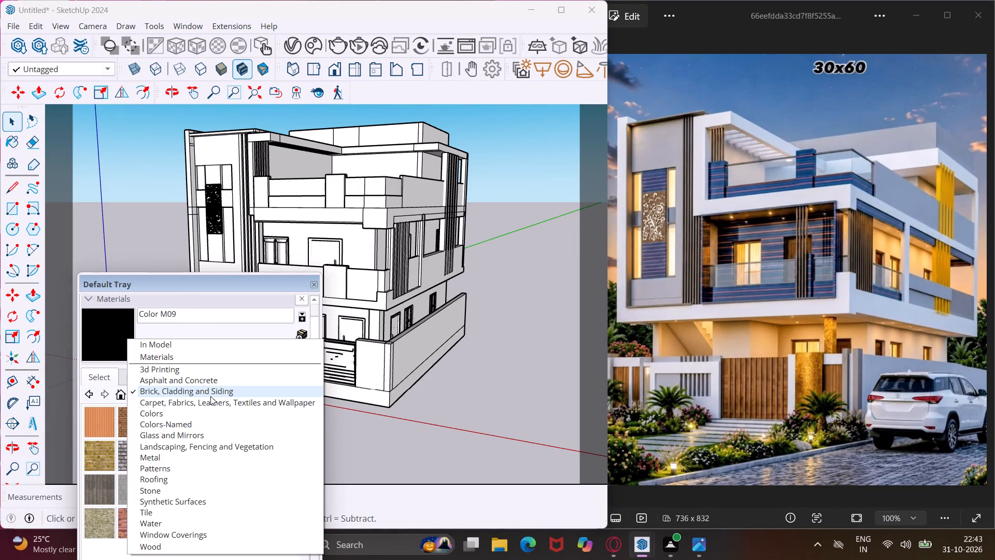
{"action": "left_click", "coordinate": [200, 415]}
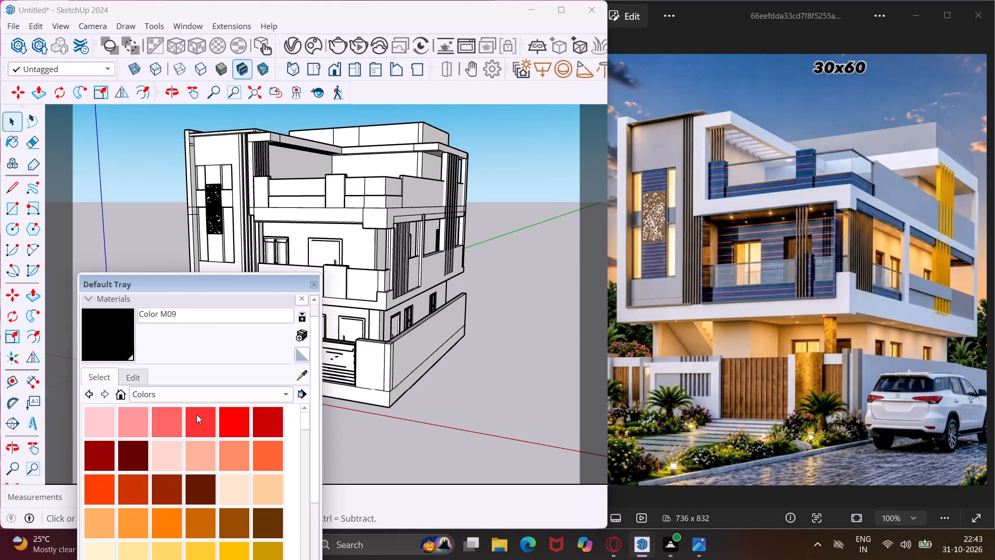
{"action": "scroll", "coordinate": [202, 496], "scroll_direction": "down", "scroll_amount": 7}
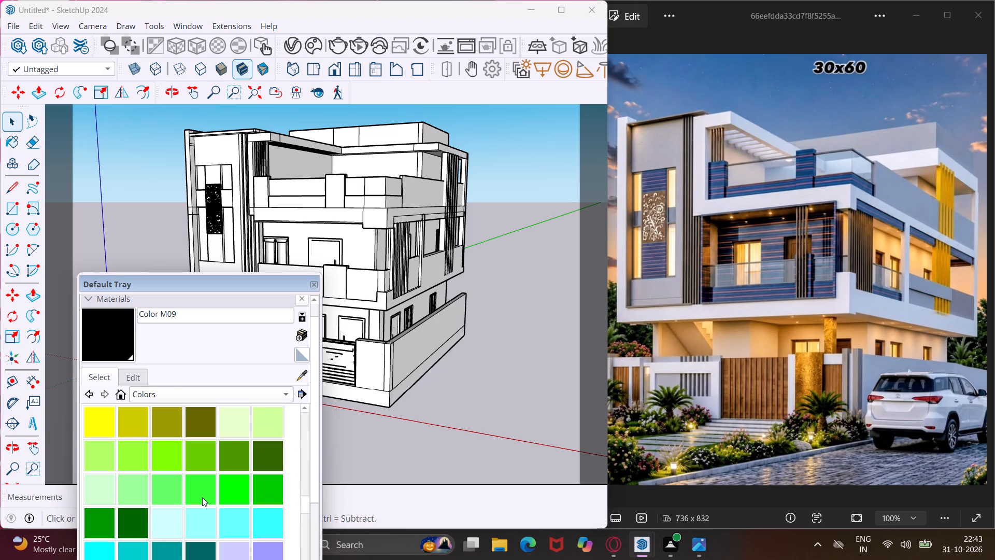
{"action": "scroll", "coordinate": [202, 497], "scroll_direction": "down", "scroll_amount": 8}
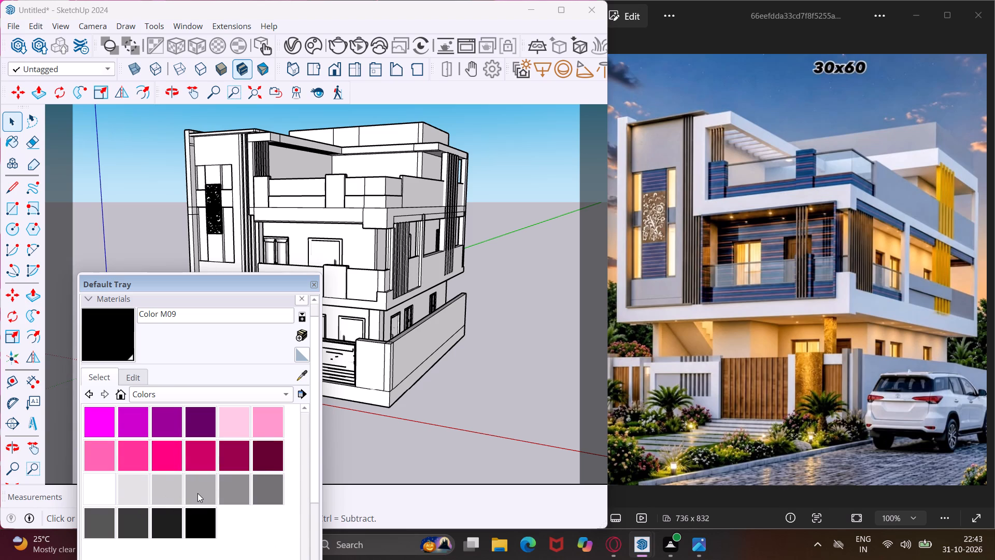
{"action": "left_click", "coordinate": [240, 492]}
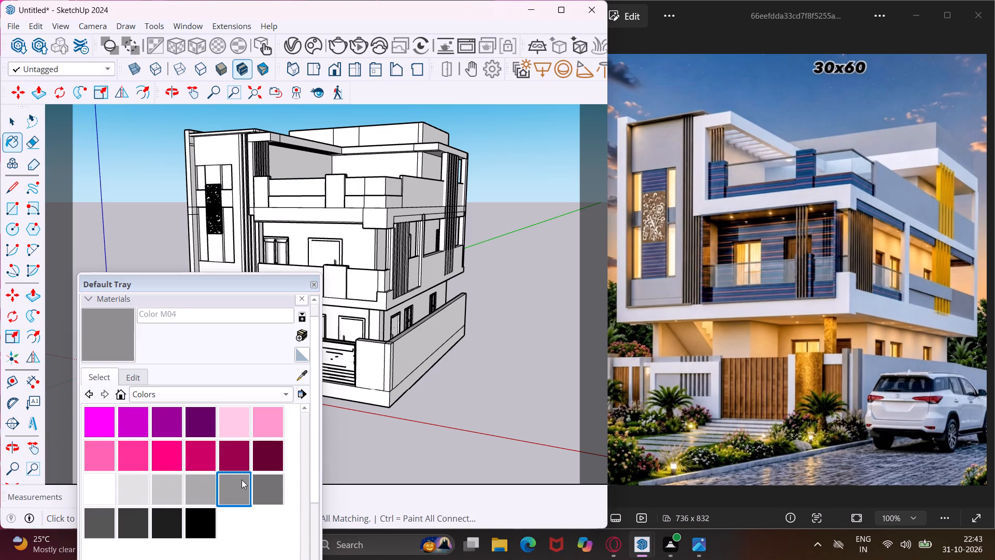
{"action": "scroll", "coordinate": [202, 152], "scroll_direction": "up", "scroll_amount": 3}
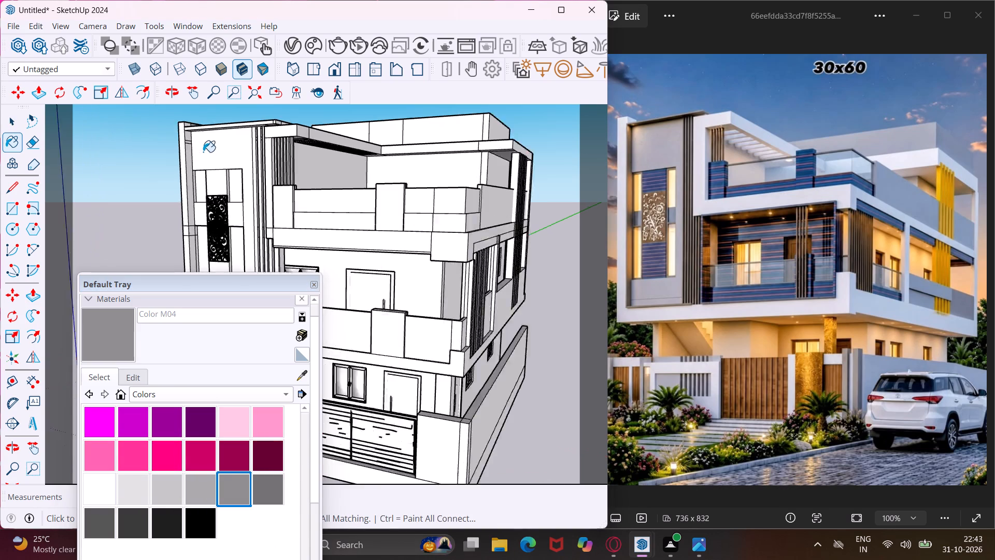
{"action": "scroll", "coordinate": [203, 152], "scroll_direction": "up", "scroll_amount": 4}
{"action": "left_click", "coordinate": [218, 154]}
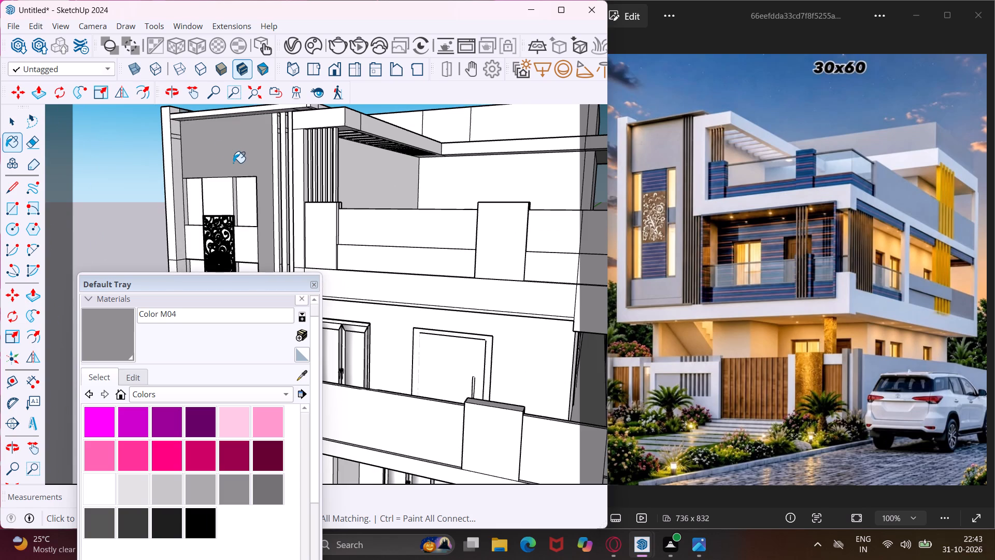
Paint the faces of the raised roof-terrace parapet along the house's long side with Color M04.
{"action": "scroll", "coordinate": [233, 163], "scroll_direction": "down", "scroll_amount": 4}
{"action": "middle_click_drag", "start_coordinate": [480, 207], "coordinate": [470, 260]}
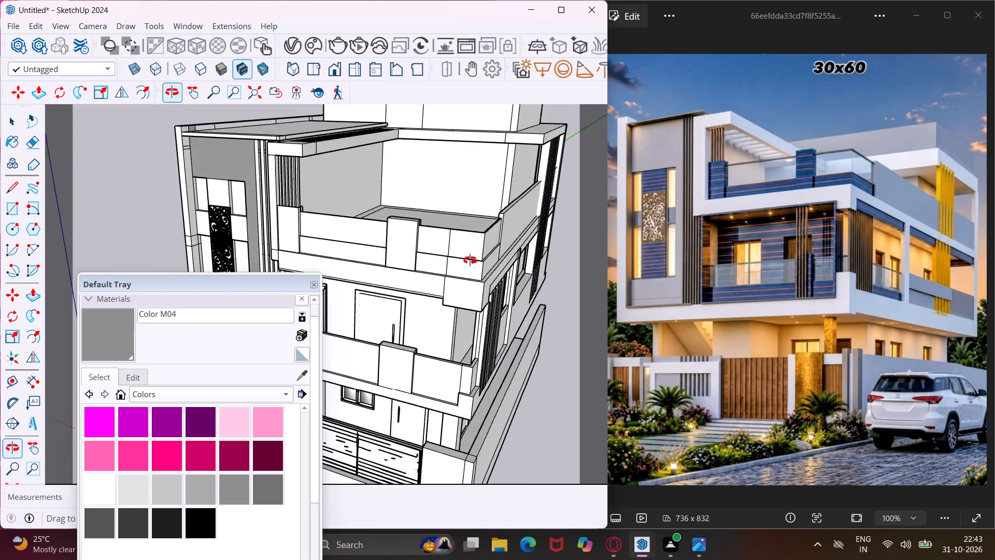
{"action": "middle_click_drag", "start_coordinate": [470, 260], "coordinate": [452, 336]}
{"action": "scroll", "coordinate": [507, 291], "scroll_direction": "up", "scroll_amount": 3}
{"action": "left_click", "coordinate": [506, 285]}
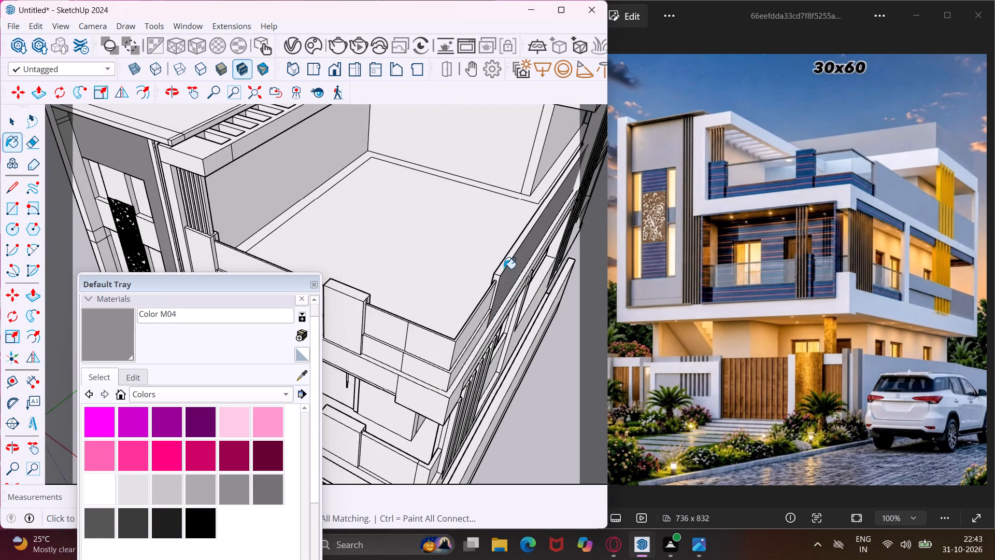
{"action": "scroll", "coordinate": [504, 268], "scroll_direction": "up", "scroll_amount": 3}
{"action": "left_click", "coordinate": [504, 268]}
{"action": "middle_click_drag", "start_coordinate": [499, 270], "coordinate": [579, 275]}
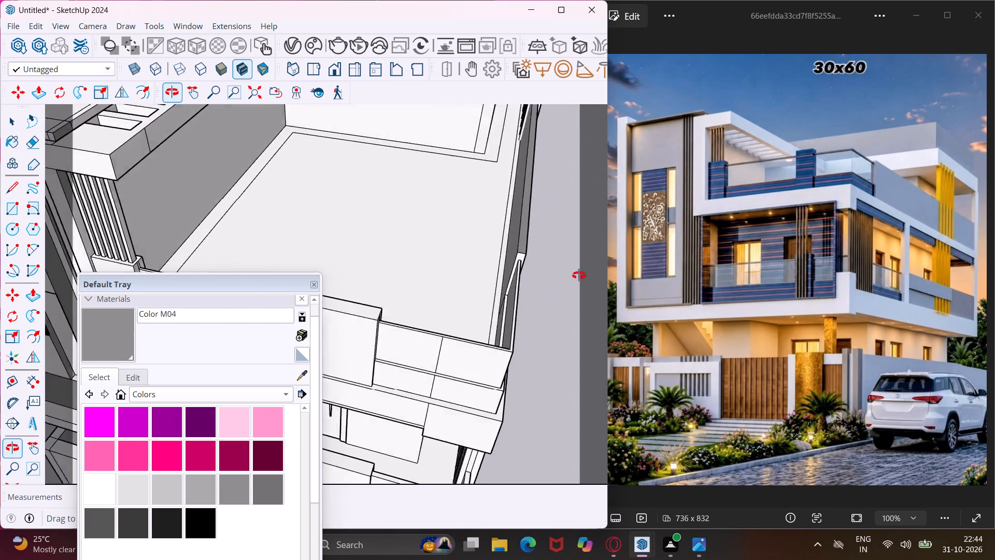
{"action": "middle_click_drag", "start_coordinate": [579, 275], "coordinate": [582, 275]}
{"action": "scroll", "coordinate": [531, 236], "scroll_direction": "up", "scroll_amount": 7}
{"action": "left_click", "coordinate": [508, 240]}
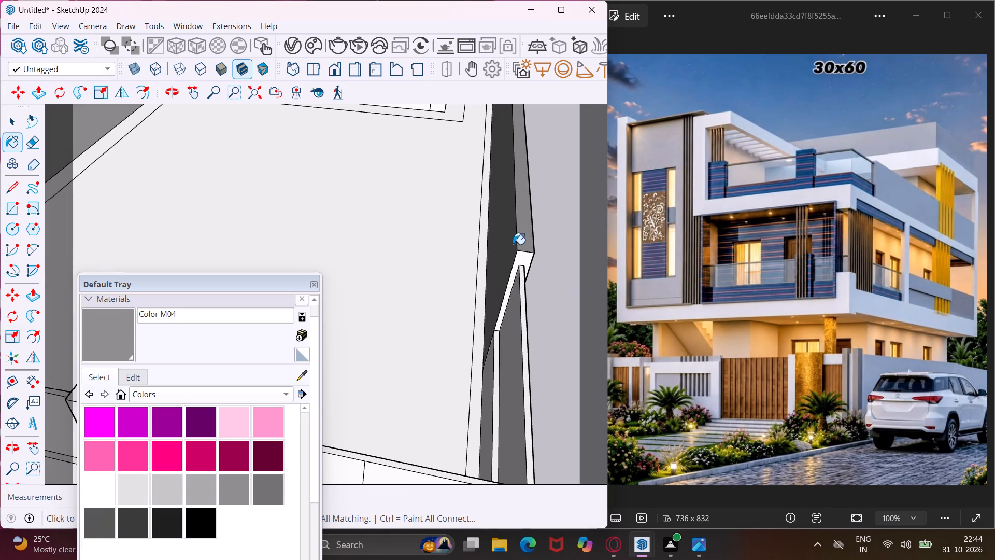
{"action": "middle_click_drag", "start_coordinate": [529, 258], "coordinate": [519, 211]}
{"action": "scroll", "coordinate": [526, 235], "scroll_direction": "up", "scroll_amount": 4}
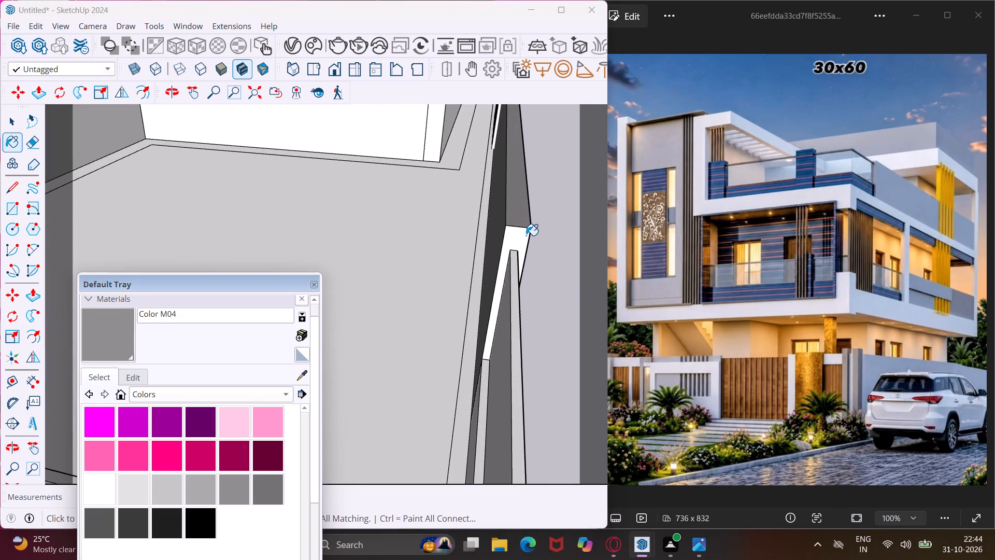
{"action": "left_click", "coordinate": [526, 235]}
{"action": "scroll", "coordinate": [424, 208], "scroll_direction": "down", "scroll_amount": 10}
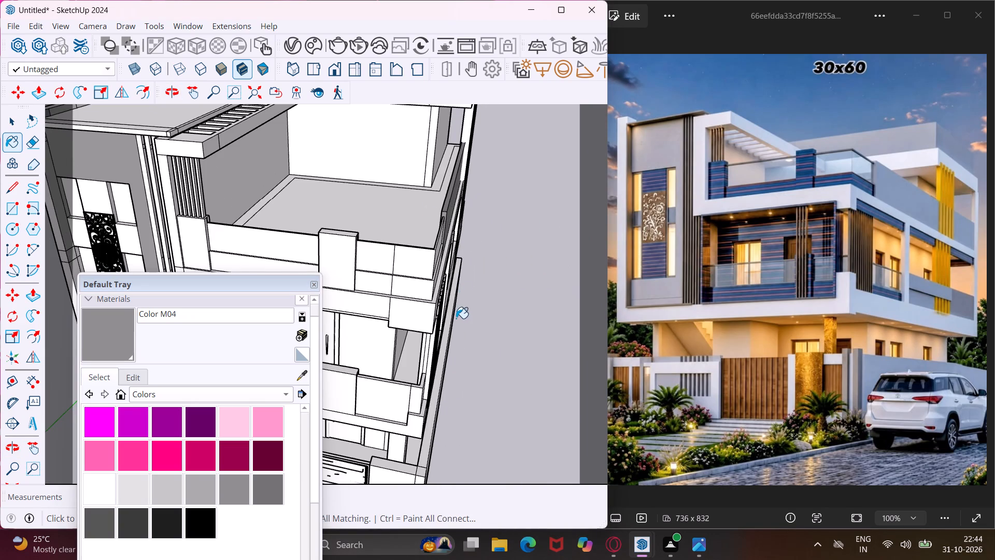
Paint the first-floor outer wall face on the house's long side with Color M04.
{"action": "middle_click_drag", "start_coordinate": [456, 319], "coordinate": [304, 237]}
{"action": "scroll", "coordinate": [523, 347], "scroll_direction": "up", "scroll_amount": 6}
{"action": "left_click", "coordinate": [494, 326]}
Paint the sill and inner faces of the recessed first-floor opening on the long side with Color M04.
{"action": "middle_click_drag", "start_coordinate": [445, 300], "coordinate": [454, 310]}
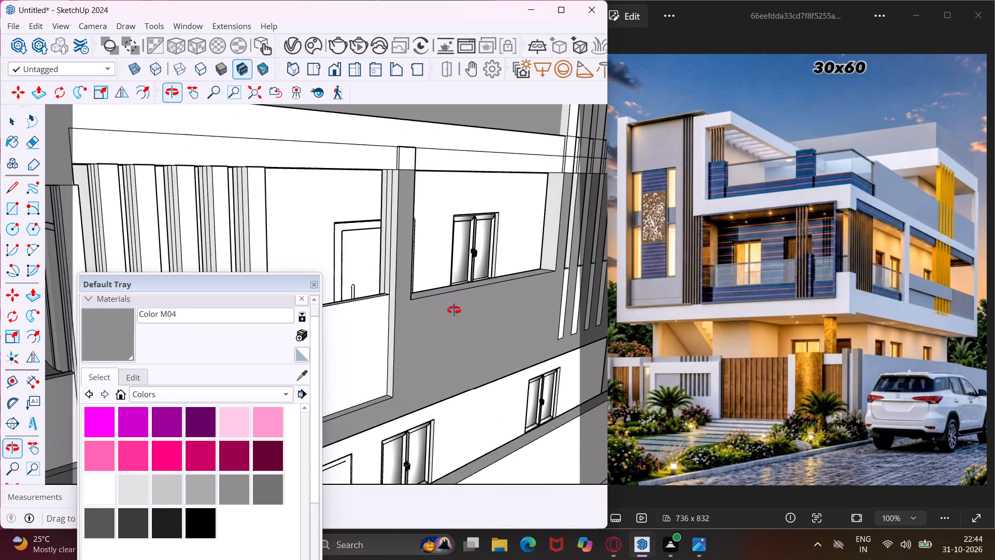
{"action": "middle_click_drag", "start_coordinate": [454, 310], "coordinate": [507, 367]}
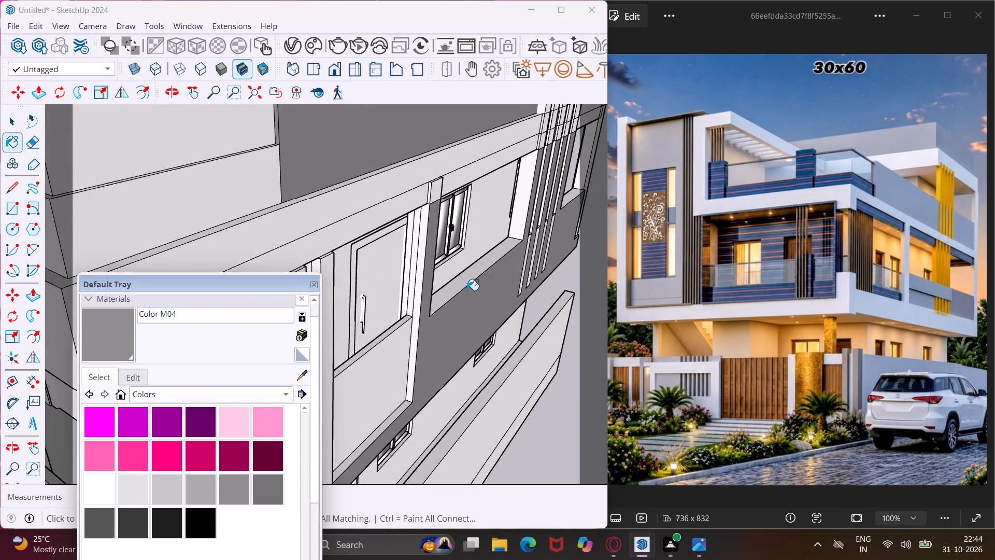
{"action": "scroll", "coordinate": [464, 284], "scroll_direction": "up", "scroll_amount": 3}
{"action": "left_click", "coordinate": [464, 284]}
{"action": "middle_click_drag", "start_coordinate": [464, 284], "coordinate": [464, 334]}
{"action": "scroll", "coordinate": [449, 307], "scroll_direction": "up", "scroll_amount": 4}
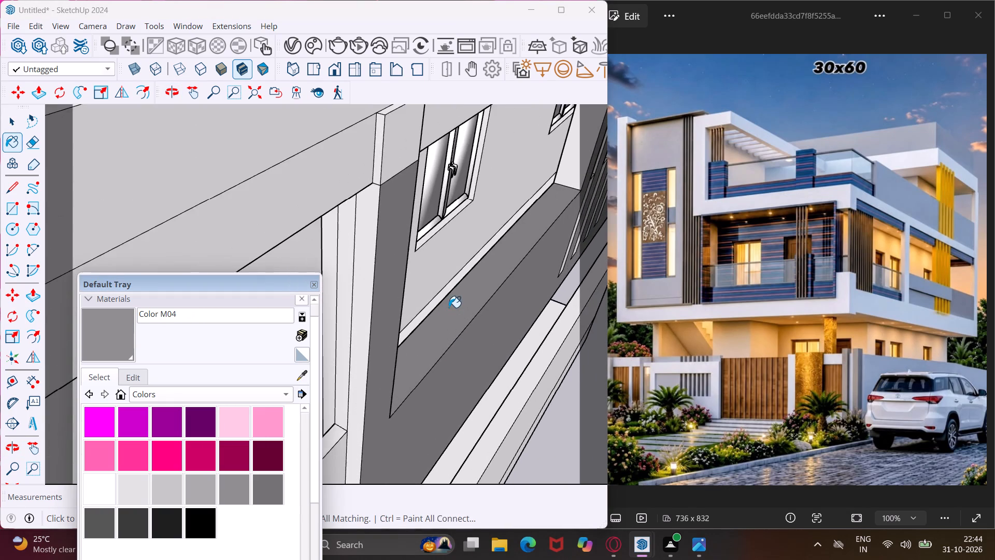
{"action": "middle_click_drag", "start_coordinate": [449, 307], "coordinate": [572, 255]}
{"action": "scroll", "coordinate": [449, 307], "scroll_direction": "up", "scroll_amount": 1}
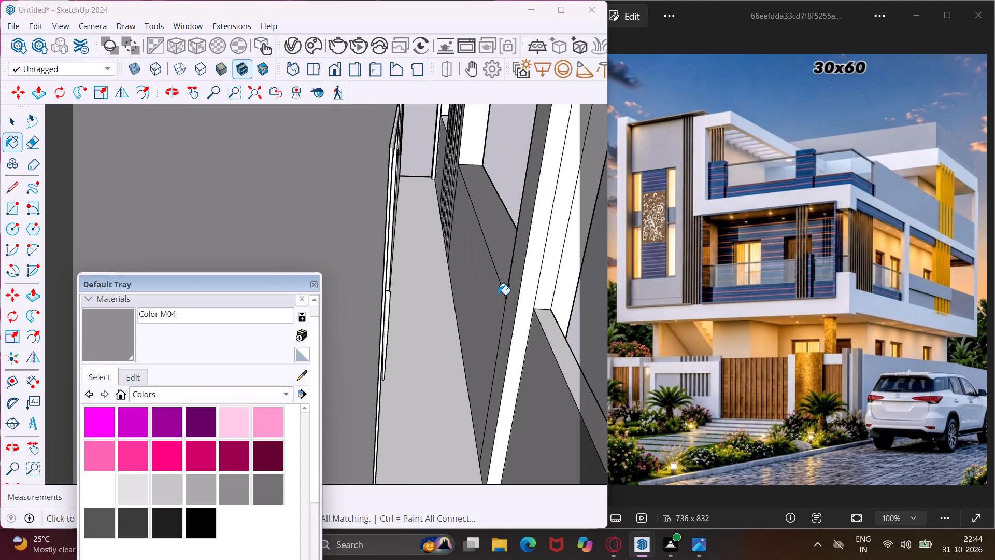
{"action": "scroll", "coordinate": [498, 295], "scroll_direction": "up", "scroll_amount": 3}
{"action": "left_click", "coordinate": [497, 295]}
{"action": "scroll", "coordinate": [429, 128], "scroll_direction": "up", "scroll_amount": 3}
{"action": "left_click", "coordinate": [437, 131]}
{"action": "middle_click_drag", "start_coordinate": [520, 178], "coordinate": [398, 209]}
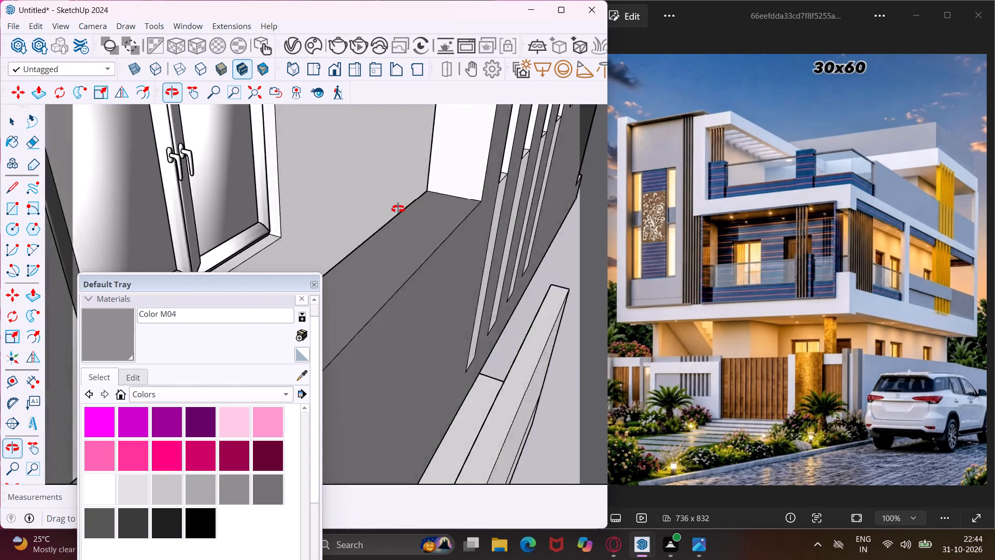
{"action": "middle_click_drag", "start_coordinate": [398, 209], "coordinate": [358, 203]}
Paint the four narrow strips at the lower ends of the side wall's vertical slats with Color M04 and leave the Paint Bucket.
{"action": "scroll", "coordinate": [418, 236], "scroll_direction": "down", "scroll_amount": 11}
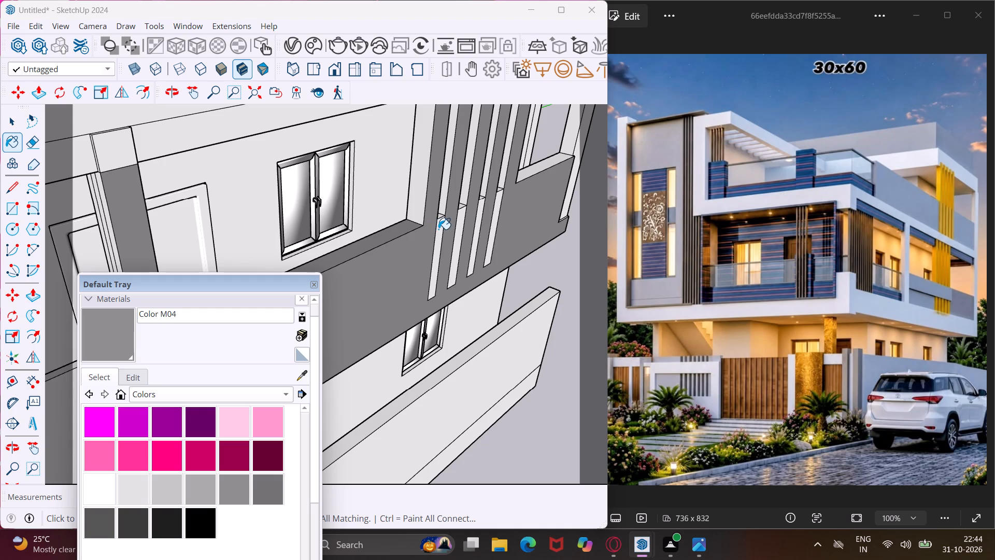
{"action": "scroll", "coordinate": [439, 230], "scroll_direction": "up", "scroll_amount": 2}
{"action": "scroll", "coordinate": [439, 230], "scroll_direction": "down", "scroll_amount": 10}
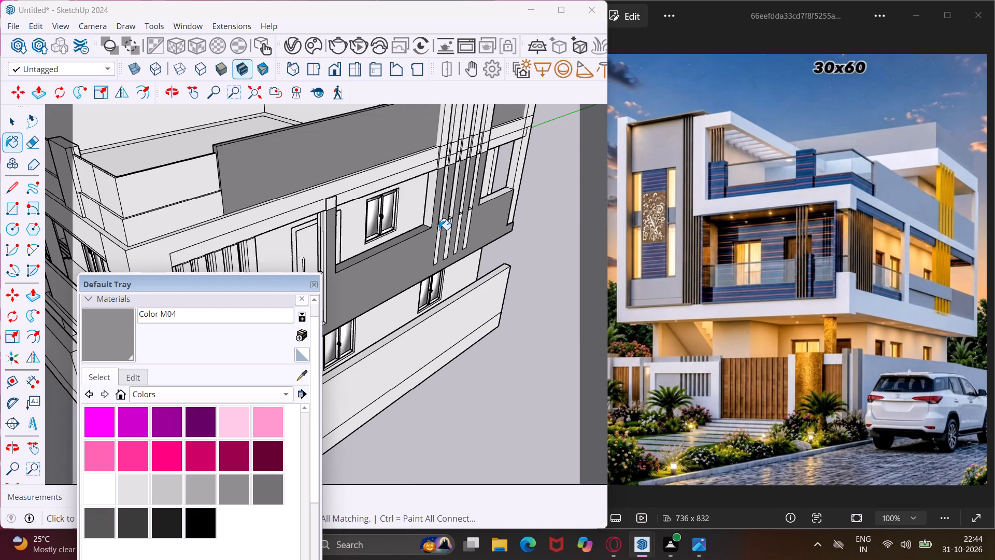
{"action": "scroll", "coordinate": [439, 230], "scroll_direction": "down", "scroll_amount": 3}
{"action": "scroll", "coordinate": [439, 230], "scroll_direction": "up", "scroll_amount": 7}
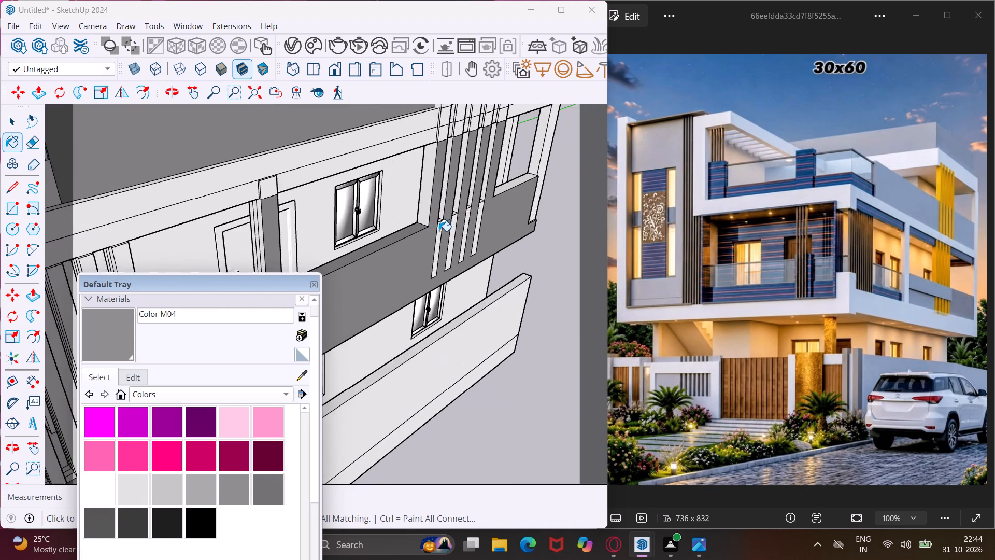
{"action": "scroll", "coordinate": [439, 231], "scroll_direction": "up", "scroll_amount": 4}
{"action": "left_click", "coordinate": [439, 231]}
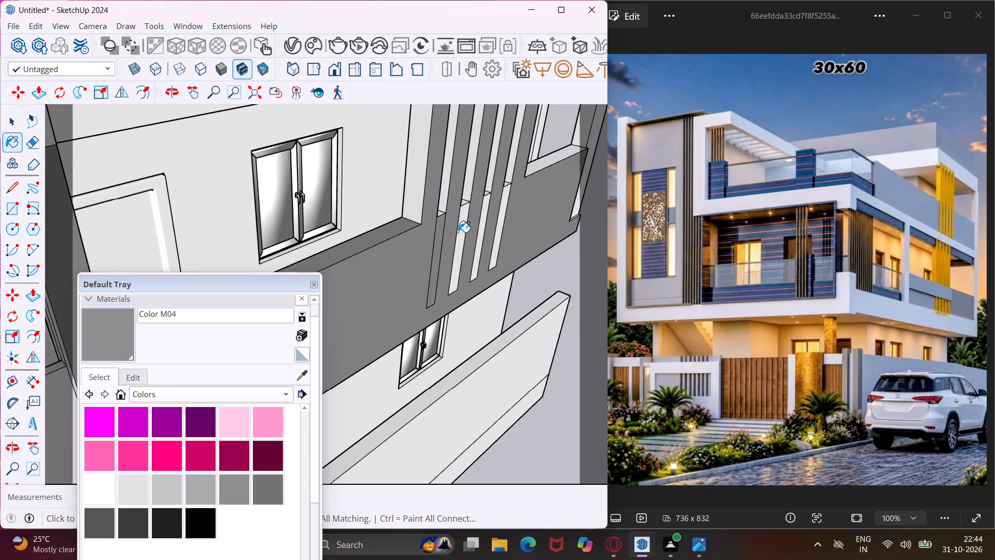
{"action": "left_click", "coordinate": [458, 232]}
{"action": "left_click", "coordinate": [480, 230]}
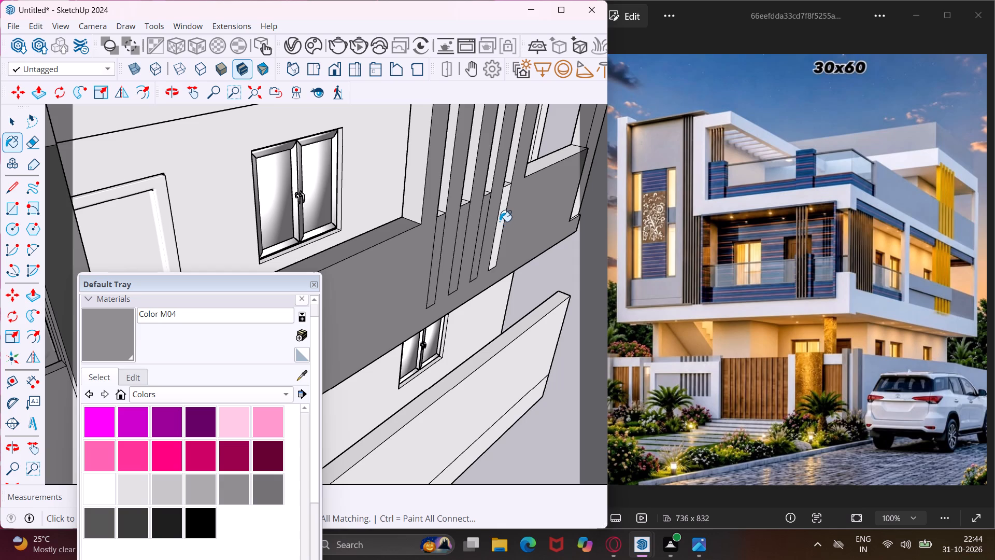
{"action": "left_click", "coordinate": [500, 221]}
{"action": "scroll", "coordinate": [546, 194], "scroll_direction": "down", "scroll_amount": 12}
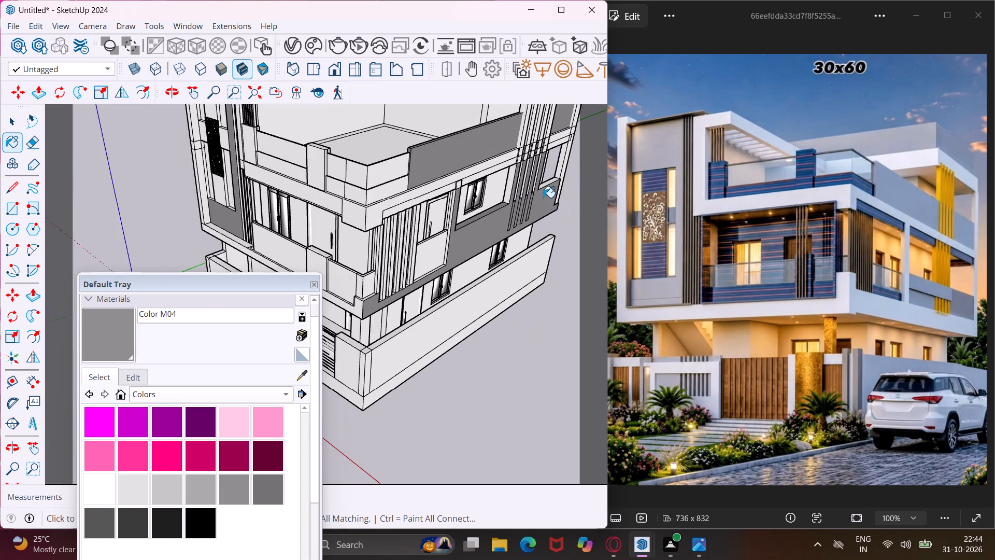
{"action": "scroll", "coordinate": [543, 198], "scroll_direction": "down", "scroll_amount": 4}
{"action": "key", "text": "Escape"}
{"action": "key", "text": "space"}
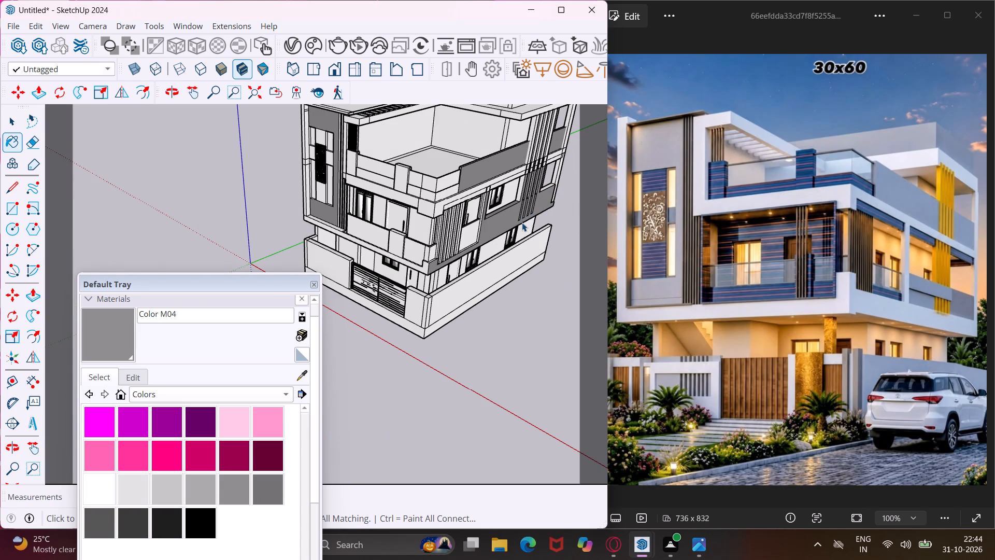
Examine the grey-painted facade of the whole house from the street corner view used in the reference image.
{"action": "left_click_drag", "start_coordinate": [273, 281], "coordinate": [271, 317]}
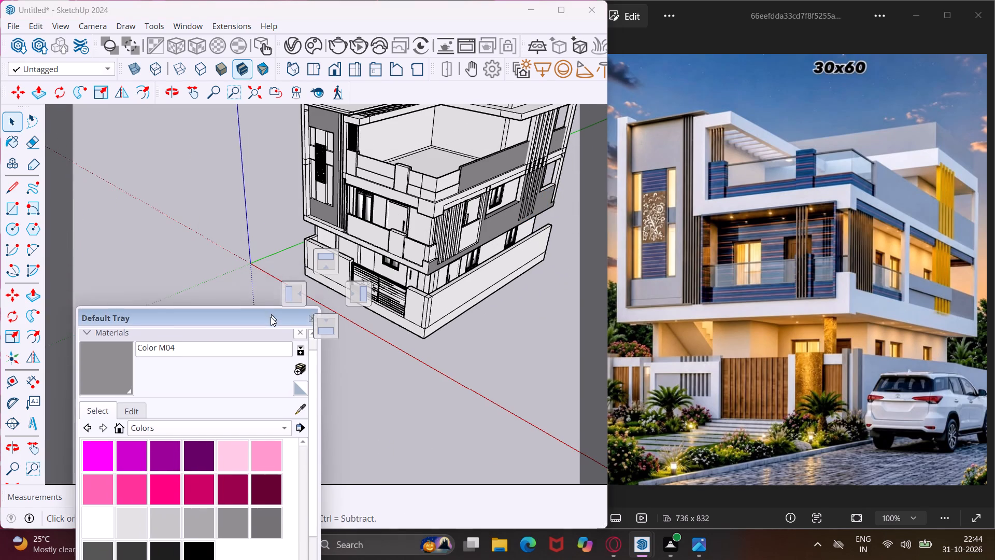
{"action": "left_click_drag", "start_coordinate": [271, 317], "coordinate": [247, 471]}
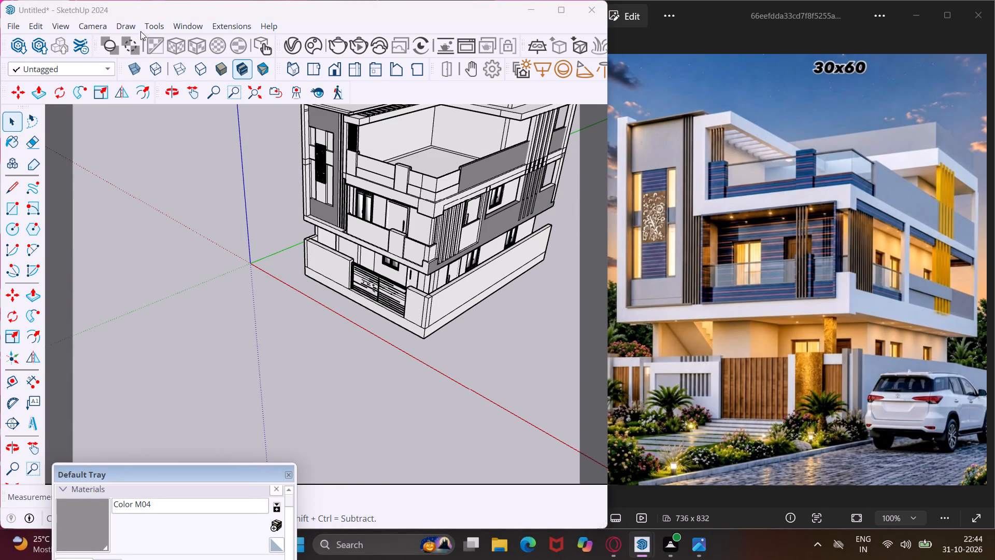
{"action": "left_click_drag", "start_coordinate": [191, 92], "coordinate": [197, 99]}
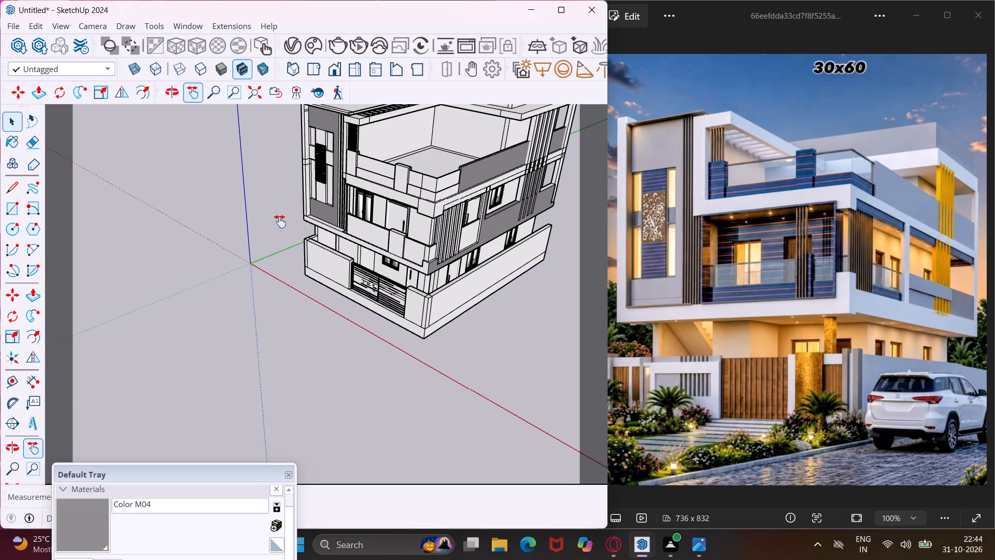
{"action": "left_click_drag", "start_coordinate": [301, 277], "coordinate": [253, 365]}
{"action": "scroll", "coordinate": [298, 387], "scroll_direction": "down", "scroll_amount": 1}
{"action": "middle_click_drag", "start_coordinate": [298, 387], "coordinate": [297, 371]}
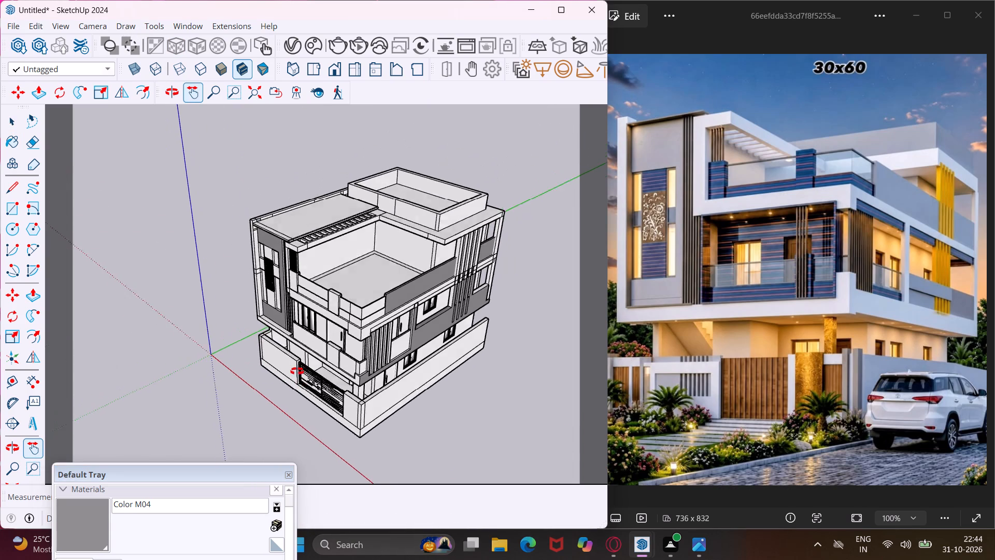
{"action": "middle_click_drag", "start_coordinate": [297, 371], "coordinate": [327, 218]}
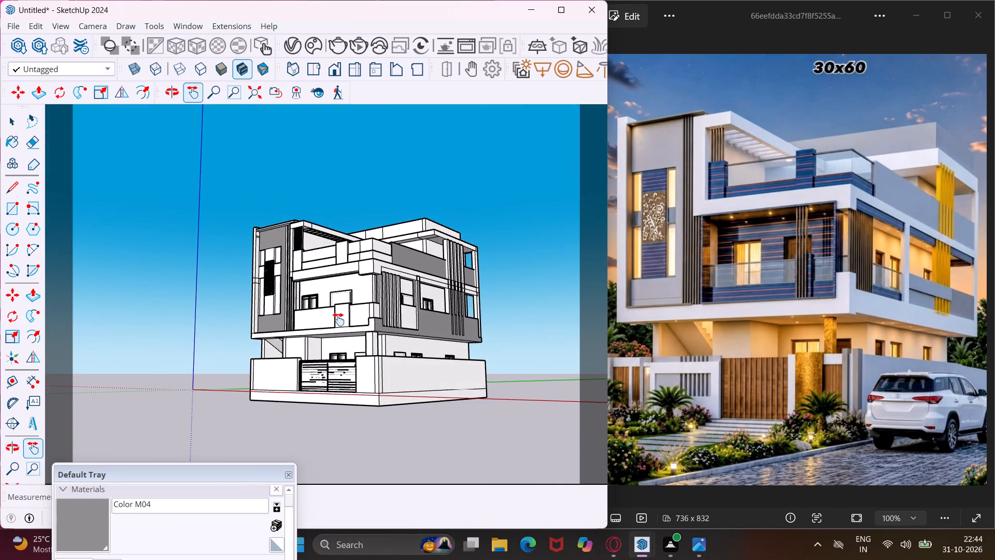
{"action": "scroll", "coordinate": [338, 319], "scroll_direction": "up", "scroll_amount": 3}
{"action": "scroll", "coordinate": [357, 393], "scroll_direction": "up", "scroll_amount": 1}
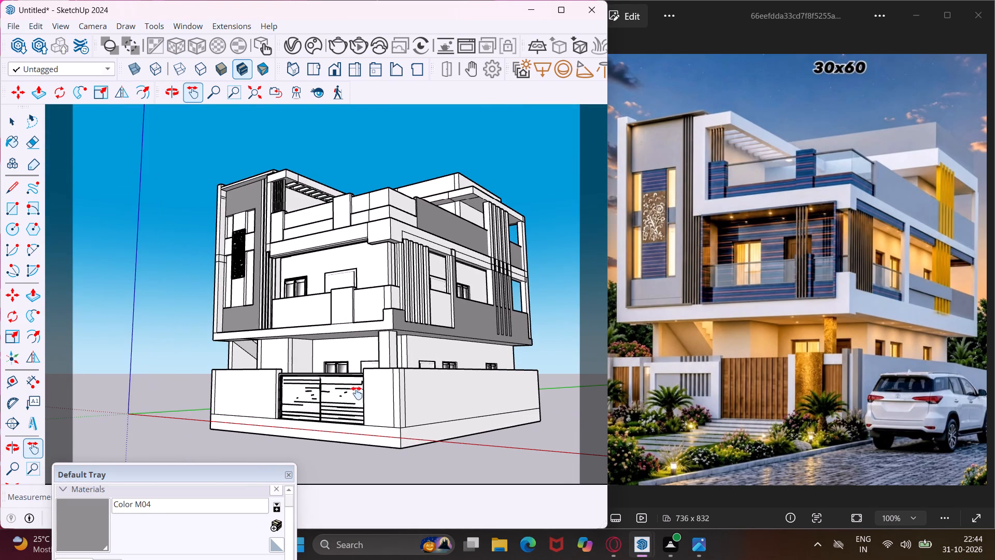
{"action": "middle_click_drag", "start_coordinate": [357, 393], "coordinate": [379, 402]}
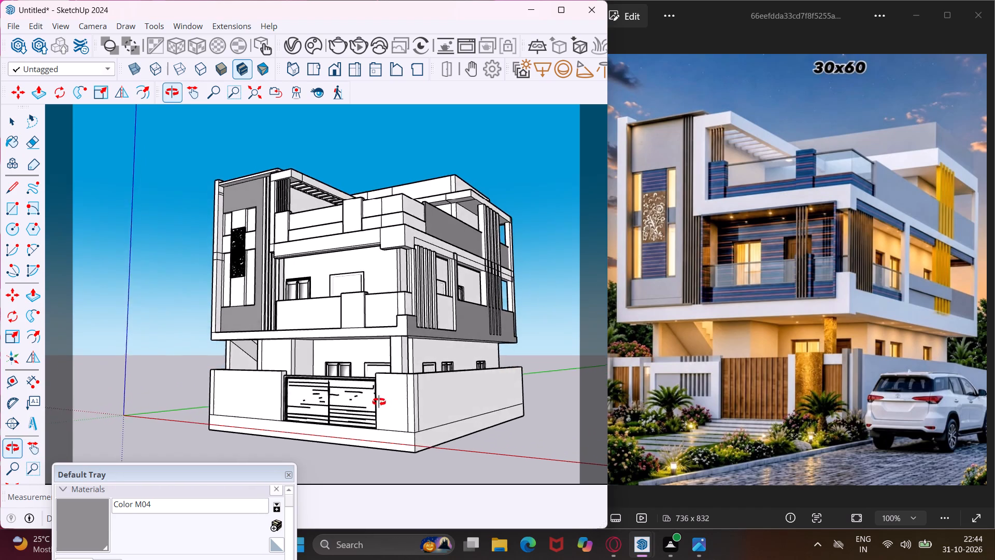
Offset the top face outline of the roof terrace's front parapet slightly, on the section wrapping the corner beside the pillar.
{"action": "middle_click_drag", "start_coordinate": [379, 402], "coordinate": [397, 408]}
{"action": "scroll", "coordinate": [397, 372], "scroll_direction": "up", "scroll_amount": 2}
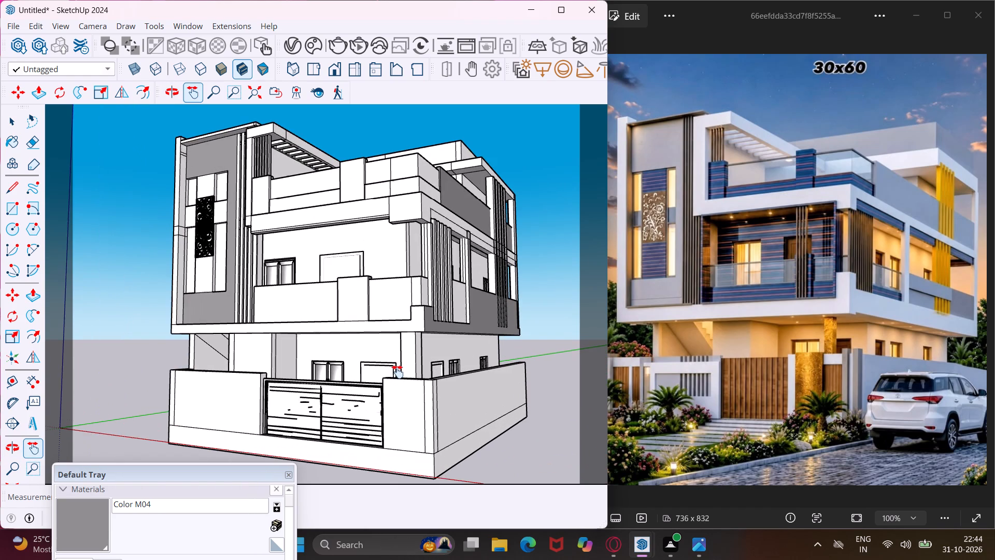
{"action": "middle_click_drag", "start_coordinate": [397, 372], "coordinate": [405, 382]}
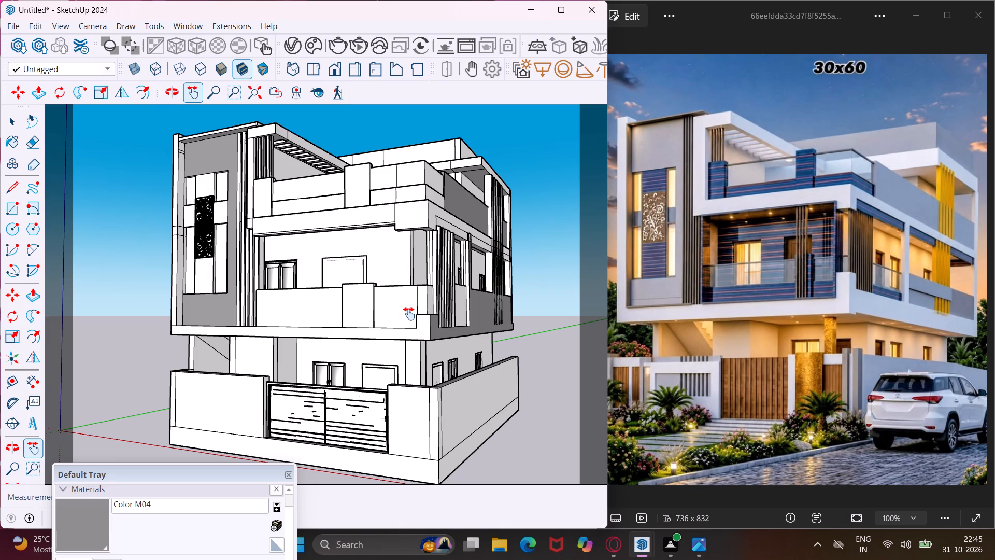
{"action": "middle_click_drag", "start_coordinate": [409, 314], "coordinate": [417, 468]}
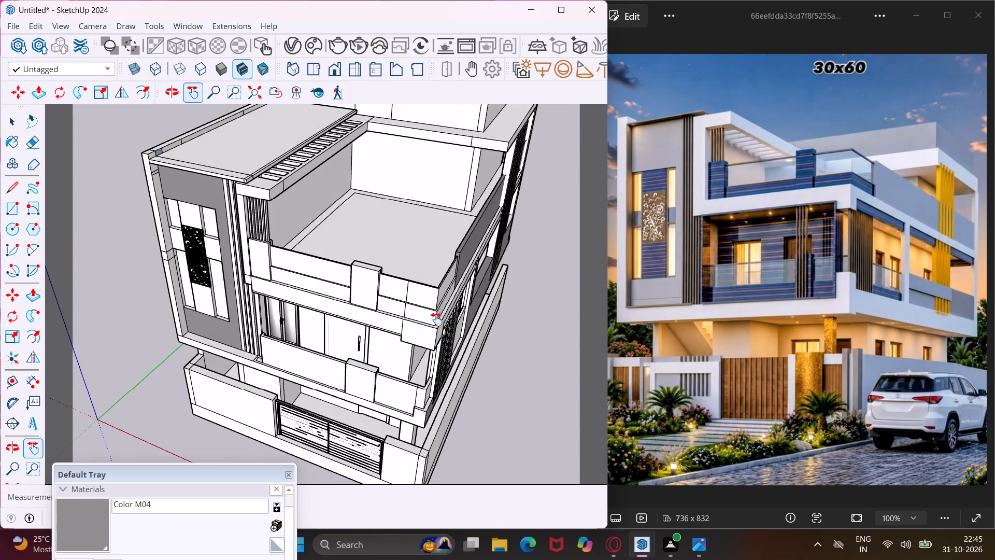
{"action": "key", "text": "Escape"}
{"action": "key", "text": "space"}
{"action": "scroll", "coordinate": [444, 283], "scroll_direction": "up", "scroll_amount": 12}
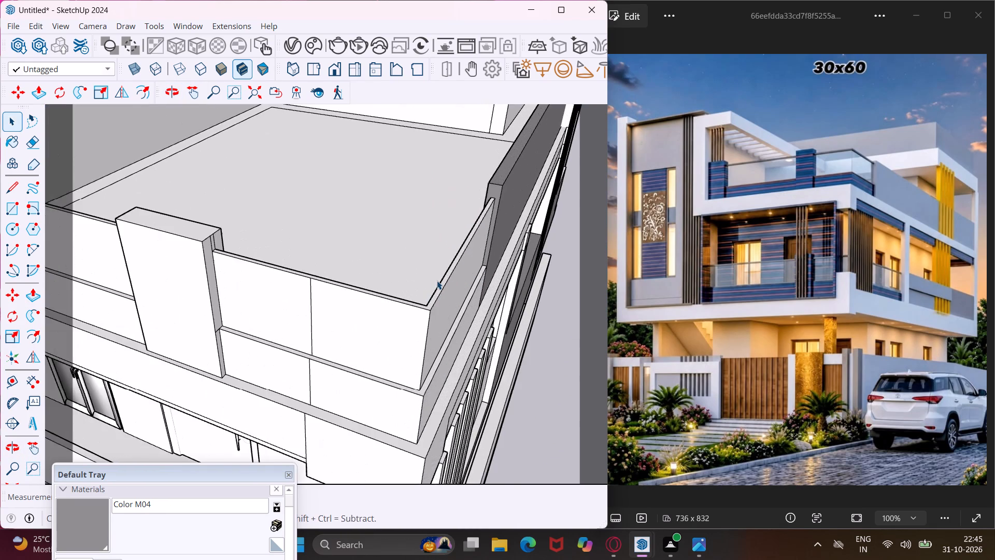
{"action": "scroll", "coordinate": [437, 281], "scroll_direction": "up", "scroll_amount": 4}
{"action": "left_click", "coordinate": [439, 306]}
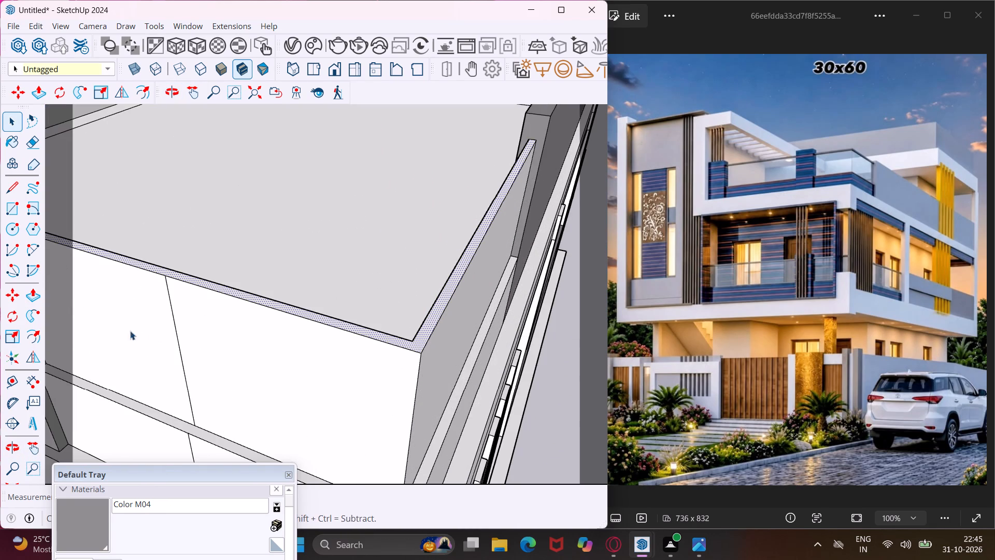
{"action": "left_click", "coordinate": [35, 329]}
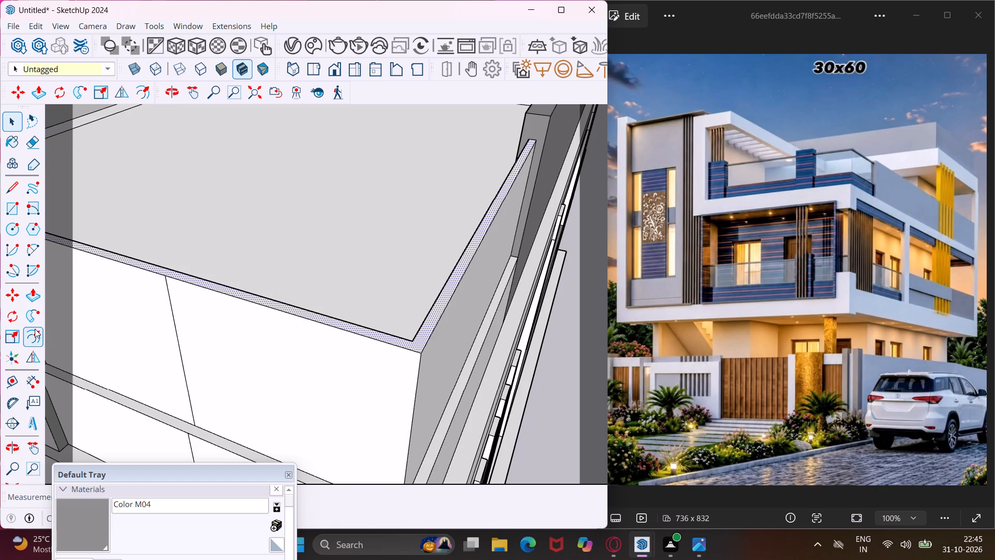
{"action": "left_click", "coordinate": [293, 345]}
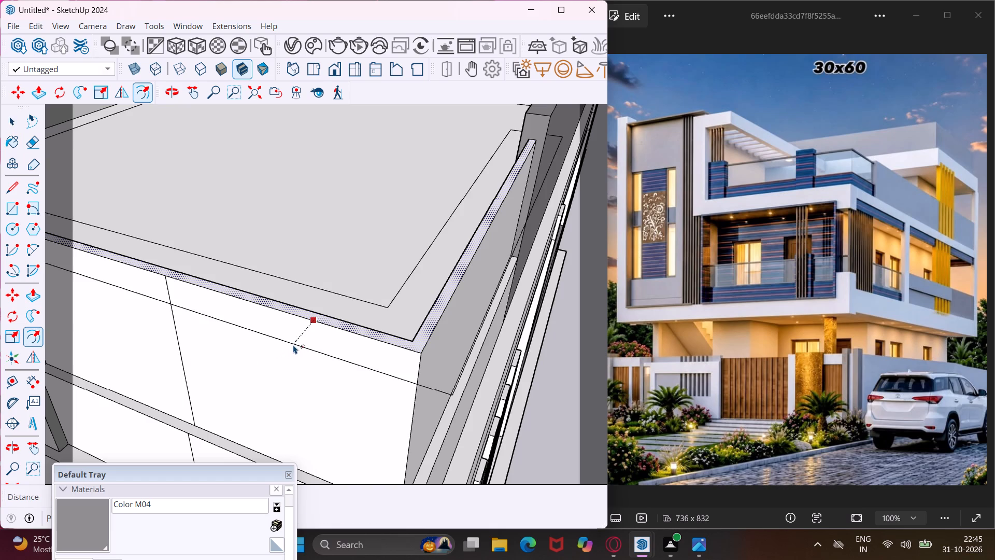
{"action": "scroll", "coordinate": [293, 336], "scroll_direction": "up", "scroll_amount": 4}
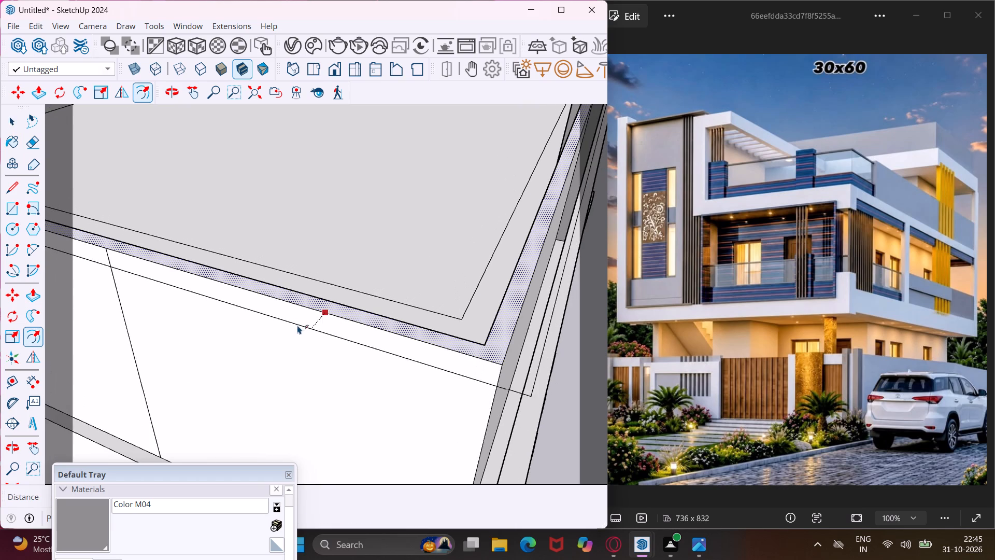
{"action": "left_click", "coordinate": [298, 323]}
{"action": "scroll", "coordinate": [337, 298], "scroll_direction": "down", "scroll_amount": 18}
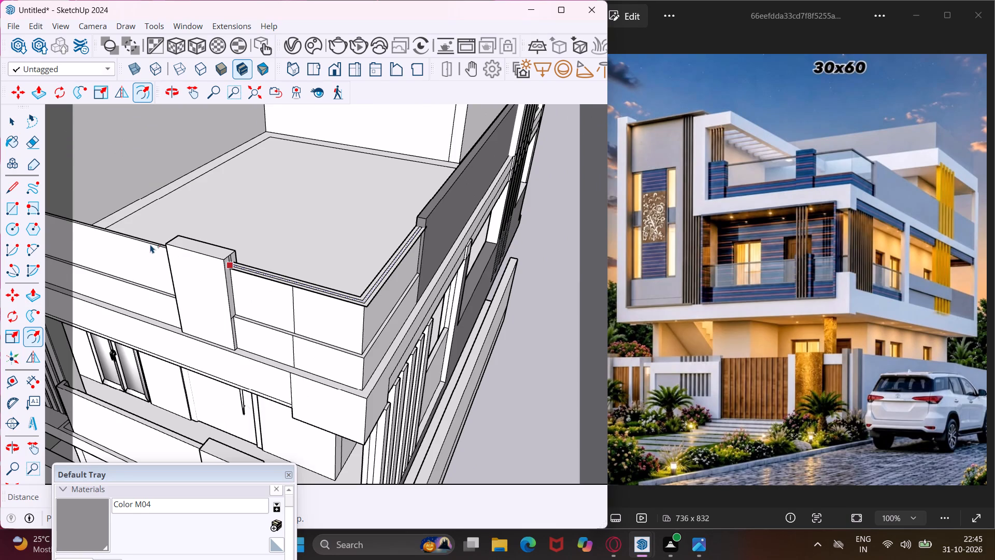
{"action": "key", "text": "Escape"}
Offset the top face of the roof terrace's front parapet slightly, on the section between the pillar and the tower.
{"action": "scroll", "coordinate": [150, 243], "scroll_direction": "up", "scroll_amount": 19}
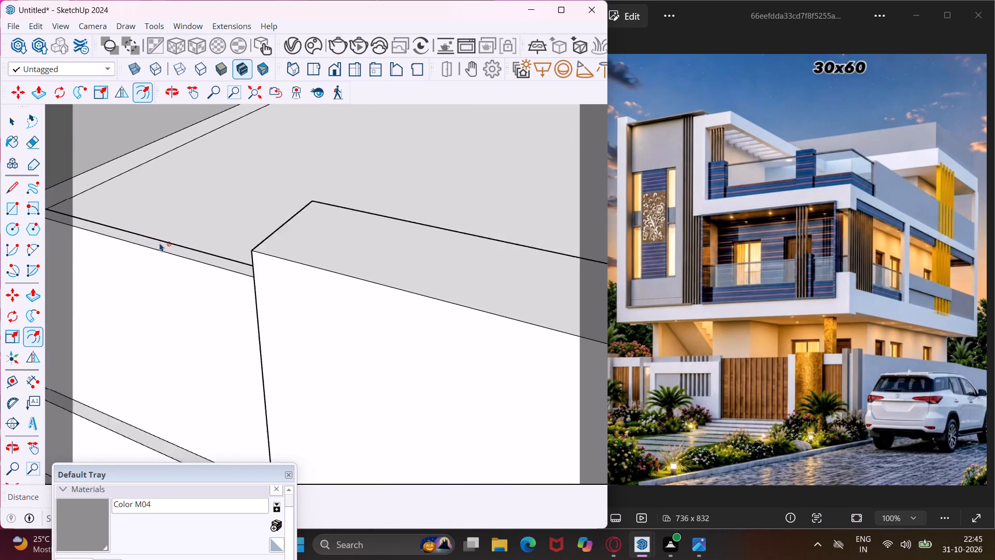
{"action": "left_click", "coordinate": [171, 251]}
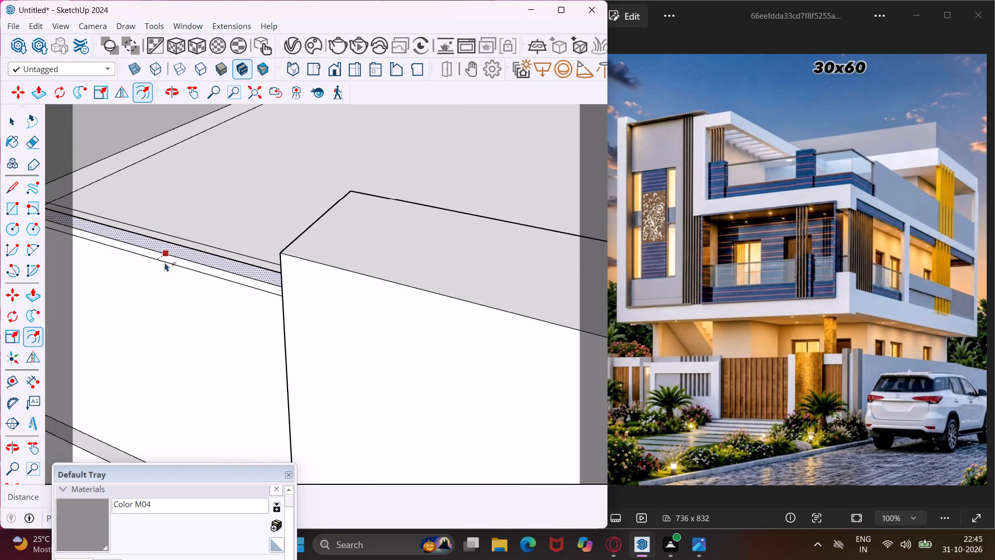
{"action": "left_click", "coordinate": [165, 262]}
{"action": "scroll", "coordinate": [187, 206], "scroll_direction": "down", "scroll_amount": 11}
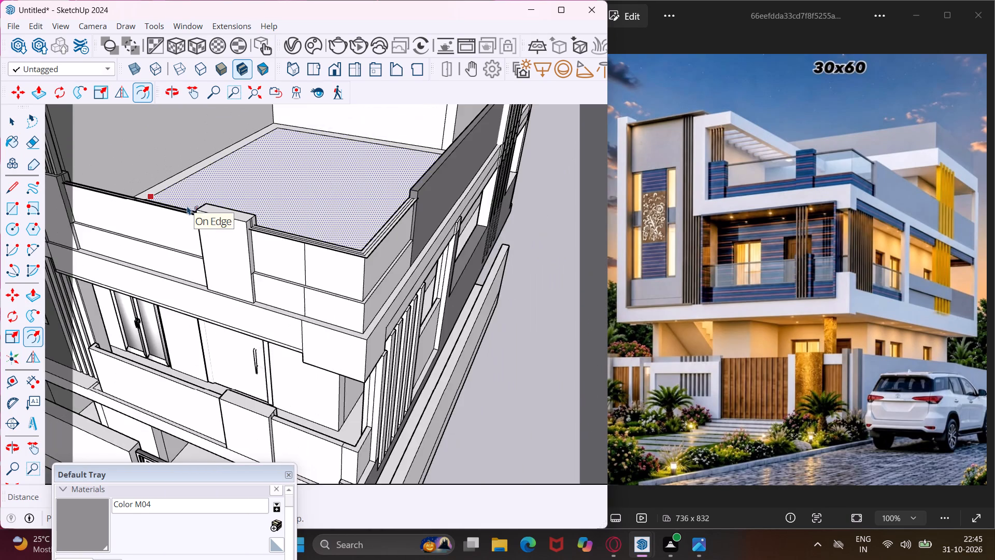
{"action": "scroll", "coordinate": [187, 206], "scroll_direction": "down", "scroll_amount": 2}
Erase the stray edge crossing the top face of the first-floor balcony parapet near the house corner.
{"action": "scroll", "coordinate": [285, 393], "scroll_direction": "up", "scroll_amount": 18}
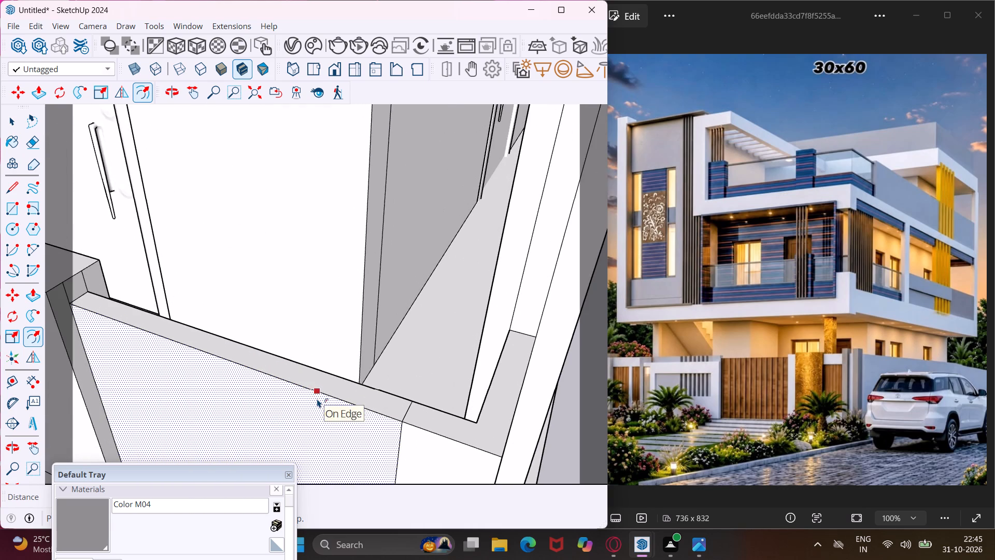
{"action": "scroll", "coordinate": [321, 399], "scroll_direction": "down", "scroll_amount": 3}
{"action": "key", "text": "Escape"}
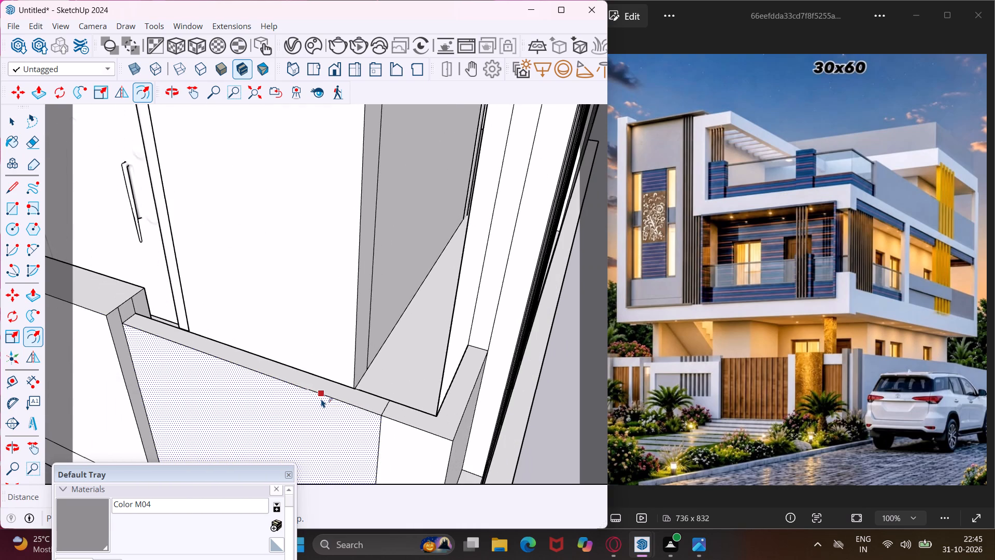
{"action": "key", "text": "space"}
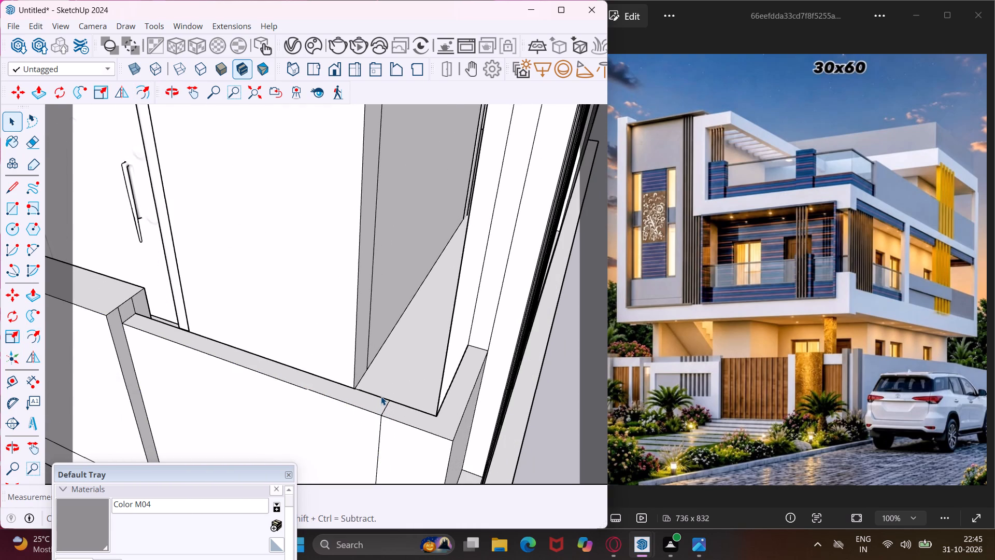
{"action": "key", "text": "e"}
{"action": "scroll", "coordinate": [379, 394], "scroll_direction": "up", "scroll_amount": 3}
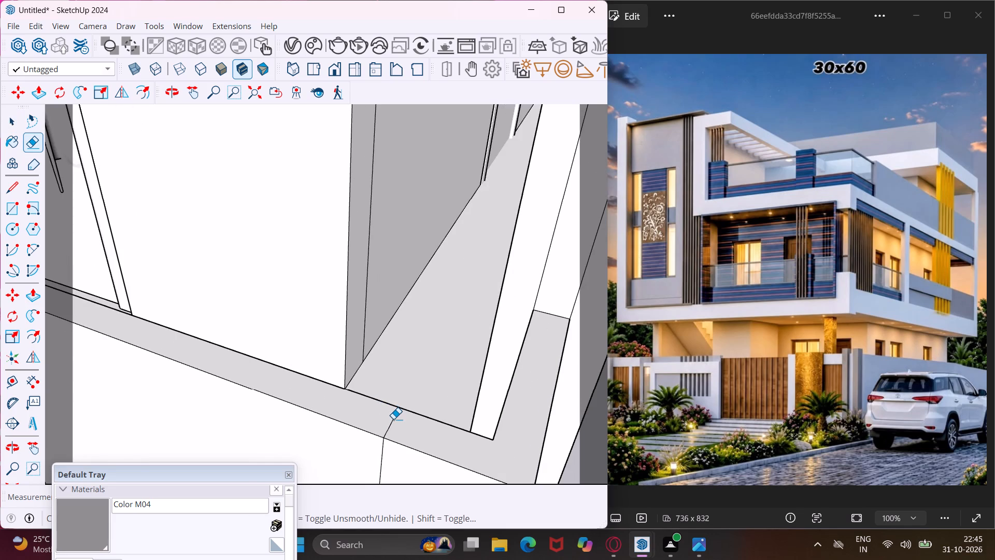
{"action": "left_click", "coordinate": [393, 419]}
{"action": "scroll", "coordinate": [391, 414], "scroll_direction": "down", "scroll_amount": 16}
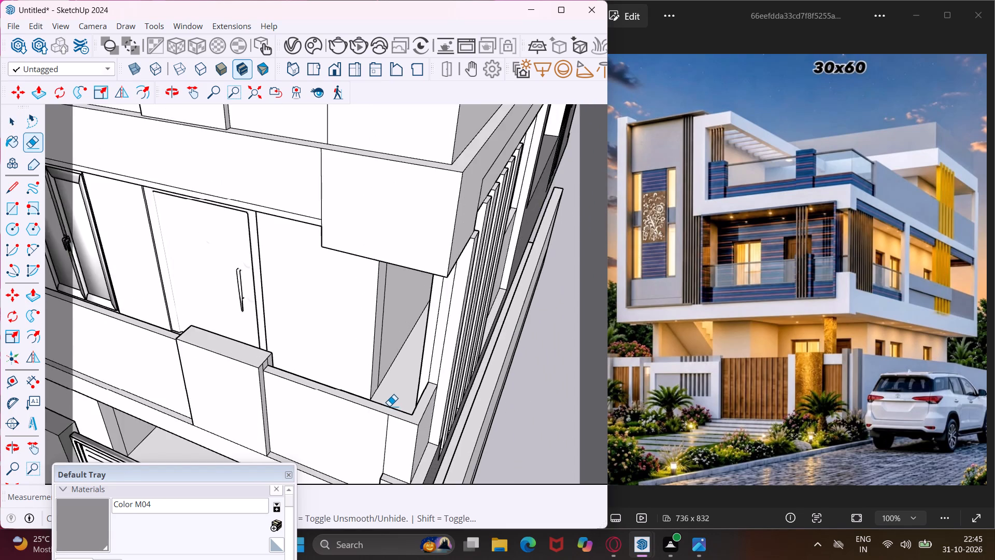
{"action": "scroll", "coordinate": [389, 406], "scroll_direction": "down", "scroll_amount": 5}
{"action": "middle_click_drag", "start_coordinate": [493, 331], "coordinate": [351, 324]}
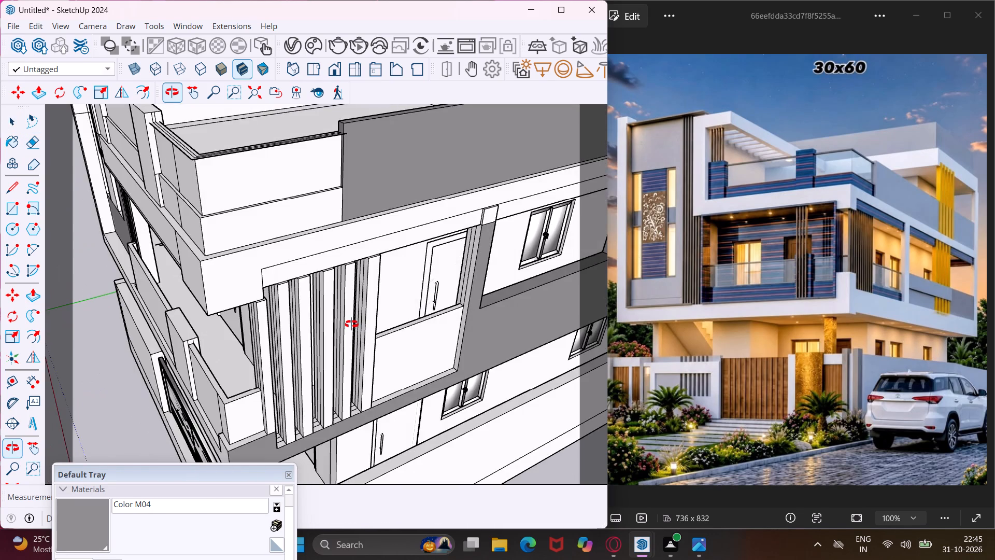
{"action": "middle_click_drag", "start_coordinate": [351, 324], "coordinate": [500, 298]}
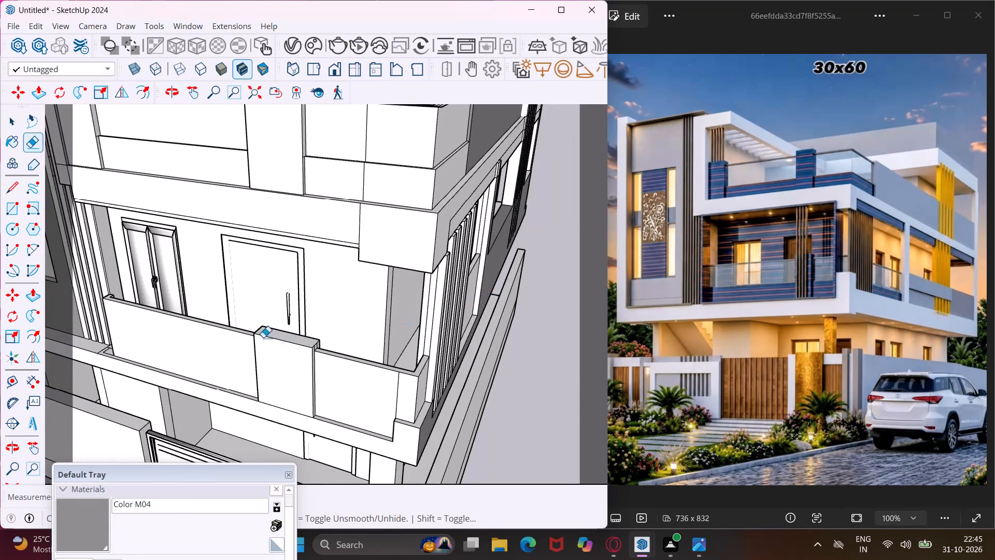
{"action": "key", "text": "Escape"}
{"action": "key", "text": "space"}
Offset the top face of the first-floor balcony parapet slightly, on the section between the pillar and the house corner.
{"action": "scroll", "coordinate": [333, 362], "scroll_direction": "up", "scroll_amount": 3}
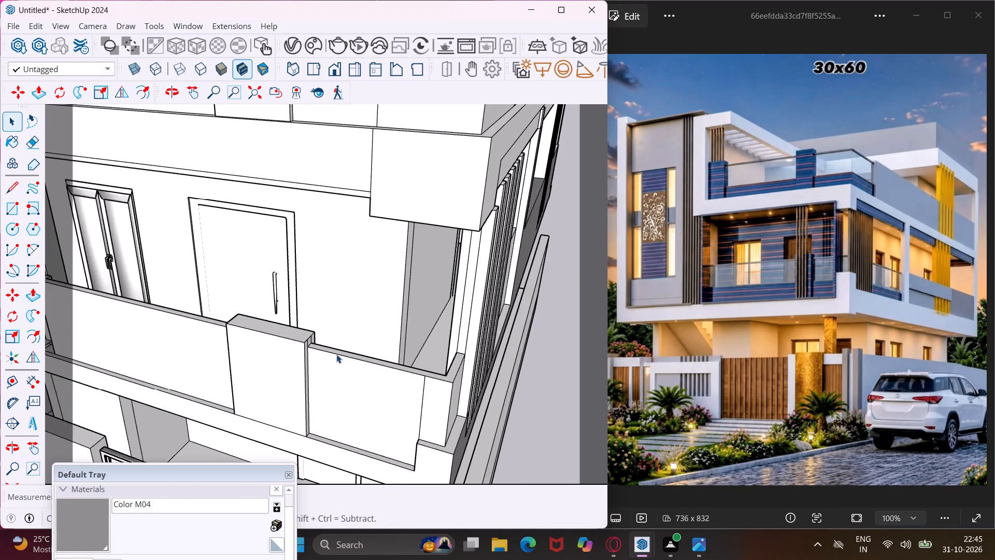
{"action": "scroll", "coordinate": [336, 352], "scroll_direction": "up", "scroll_amount": 7}
{"action": "left_click", "coordinate": [337, 355]}
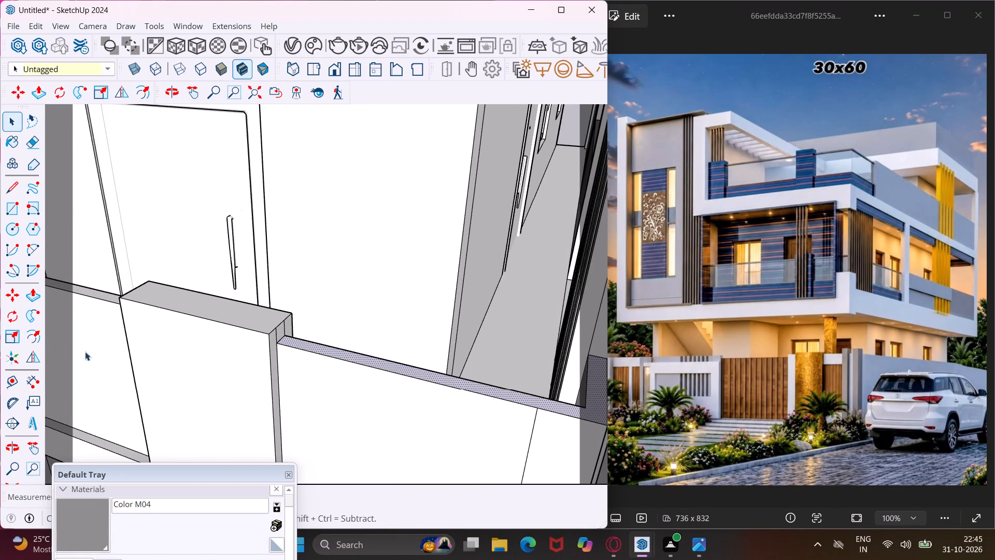
{"action": "left_click", "coordinate": [34, 343]}
{"action": "scroll", "coordinate": [355, 361], "scroll_direction": "up", "scroll_amount": 3}
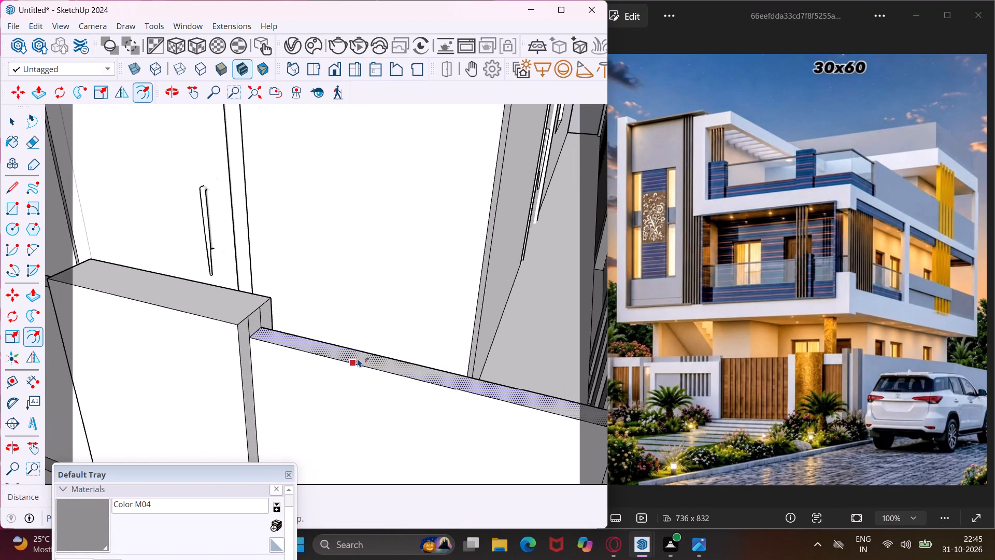
{"action": "left_click", "coordinate": [358, 358]}
{"action": "key", "text": "Escape"}
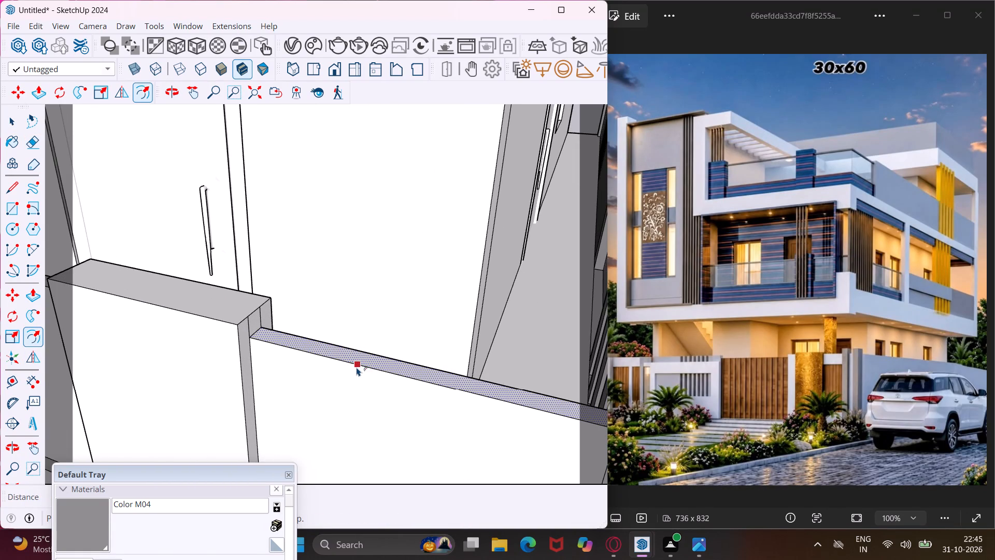
{"action": "left_click", "coordinate": [358, 367]}
{"action": "left_click", "coordinate": [353, 372]}
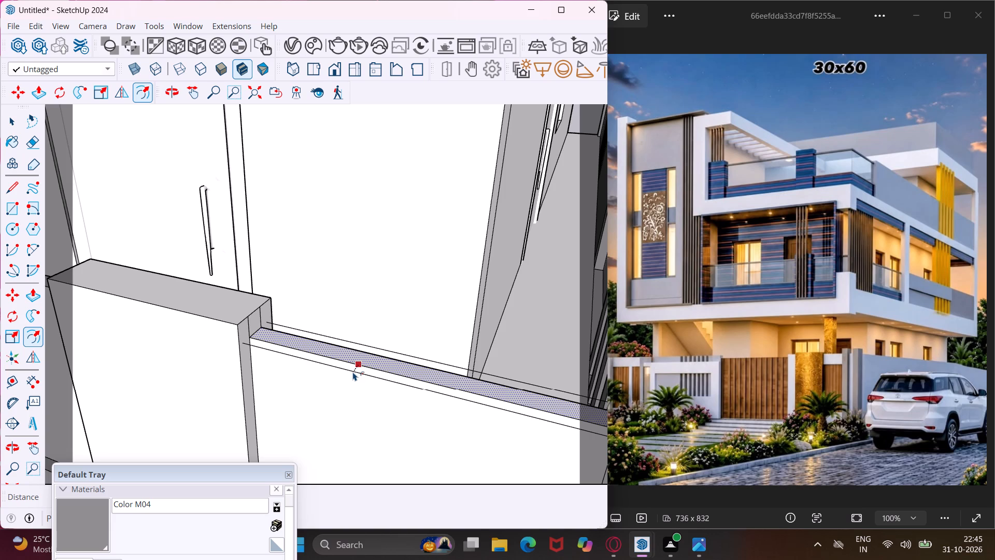
{"action": "scroll", "coordinate": [352, 356], "scroll_direction": "down", "scroll_amount": 9}
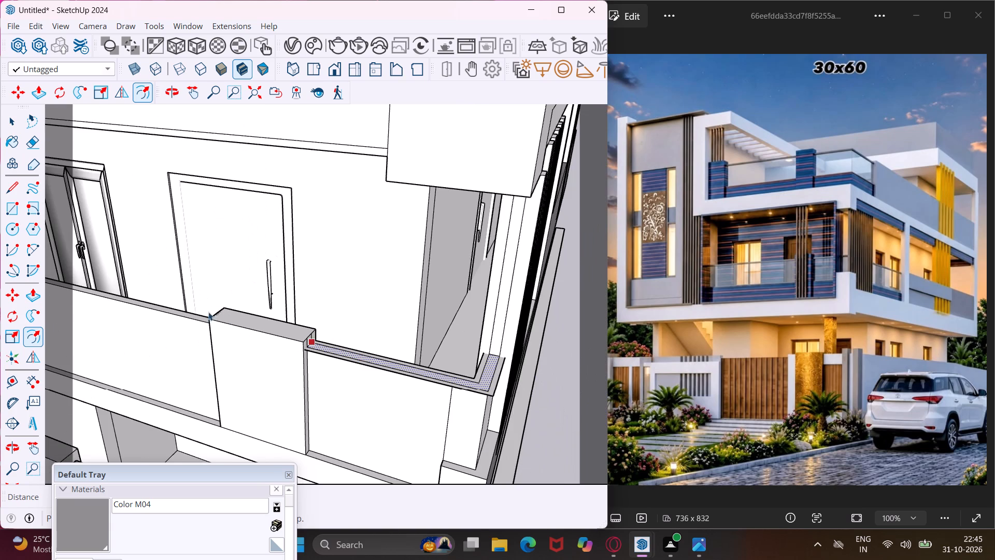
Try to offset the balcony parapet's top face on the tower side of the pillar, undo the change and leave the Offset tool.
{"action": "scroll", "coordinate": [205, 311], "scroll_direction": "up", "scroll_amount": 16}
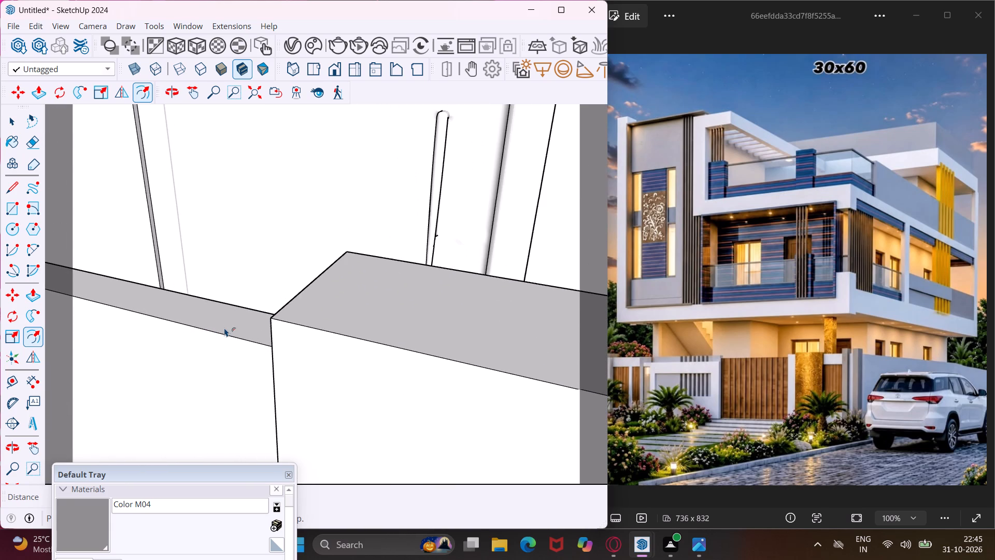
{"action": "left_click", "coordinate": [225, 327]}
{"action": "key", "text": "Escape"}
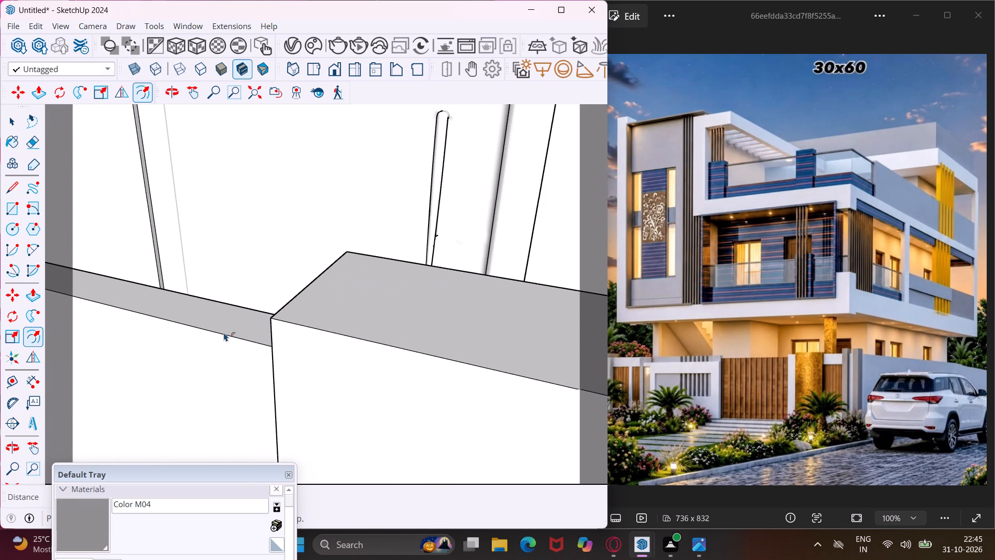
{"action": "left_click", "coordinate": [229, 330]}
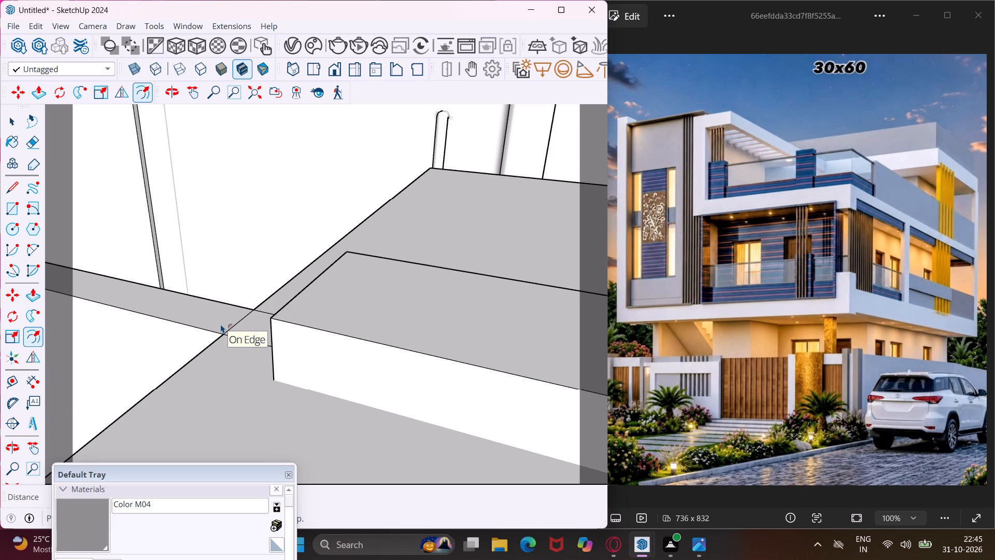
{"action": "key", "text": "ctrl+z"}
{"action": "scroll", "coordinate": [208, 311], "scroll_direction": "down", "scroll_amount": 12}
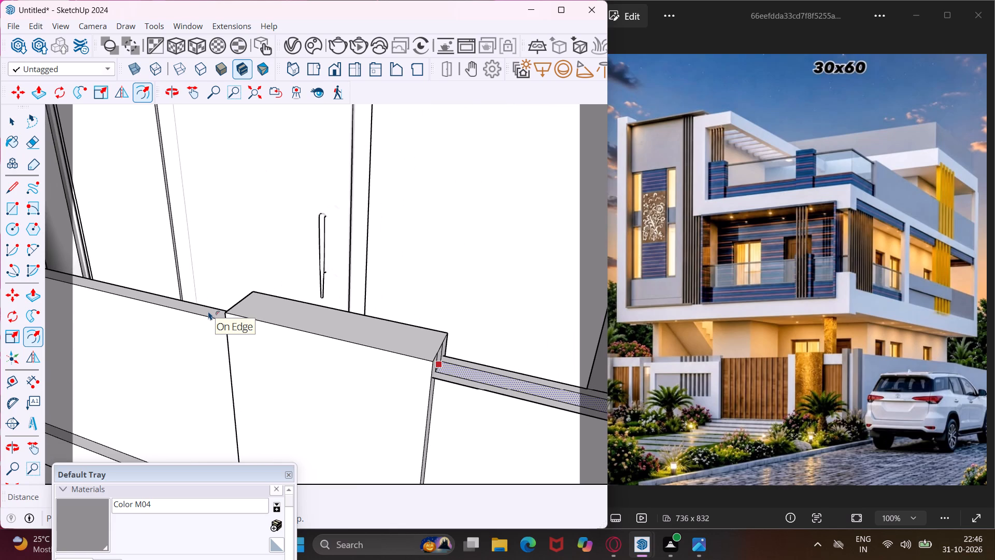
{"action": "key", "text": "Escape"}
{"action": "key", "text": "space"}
Offset the top face of the first-floor balcony parapet slightly, on the section between the pillar and the tower.
{"action": "scroll", "coordinate": [208, 311], "scroll_direction": "up", "scroll_amount": 3}
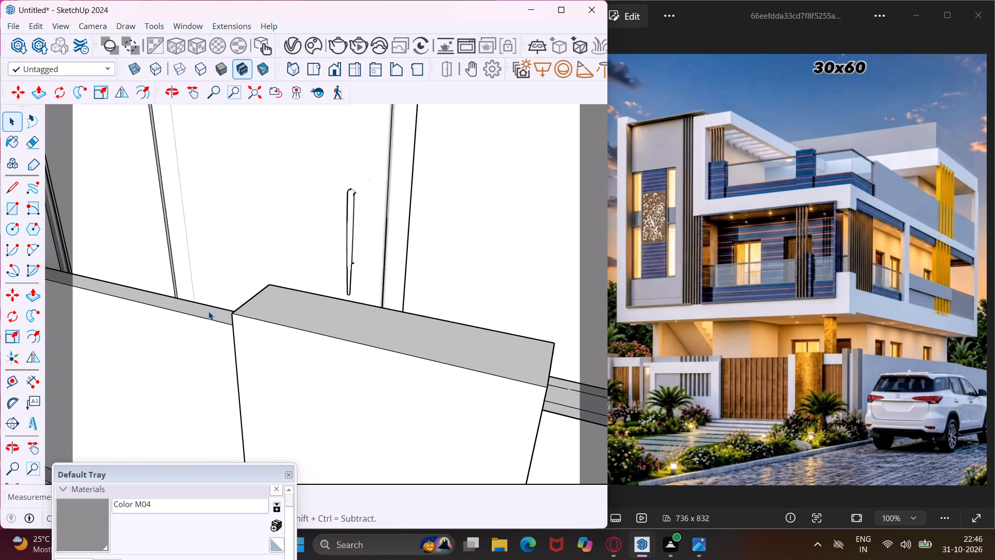
{"action": "left_click", "coordinate": [208, 311]}
{"action": "left_click", "coordinate": [32, 336]}
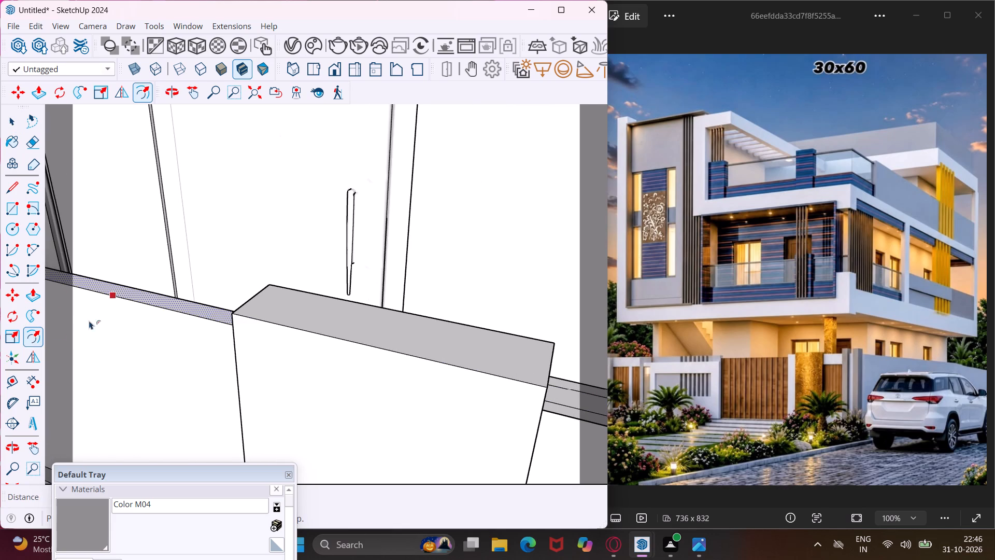
{"action": "left_click", "coordinate": [210, 325]}
{"action": "left_click", "coordinate": [200, 329]}
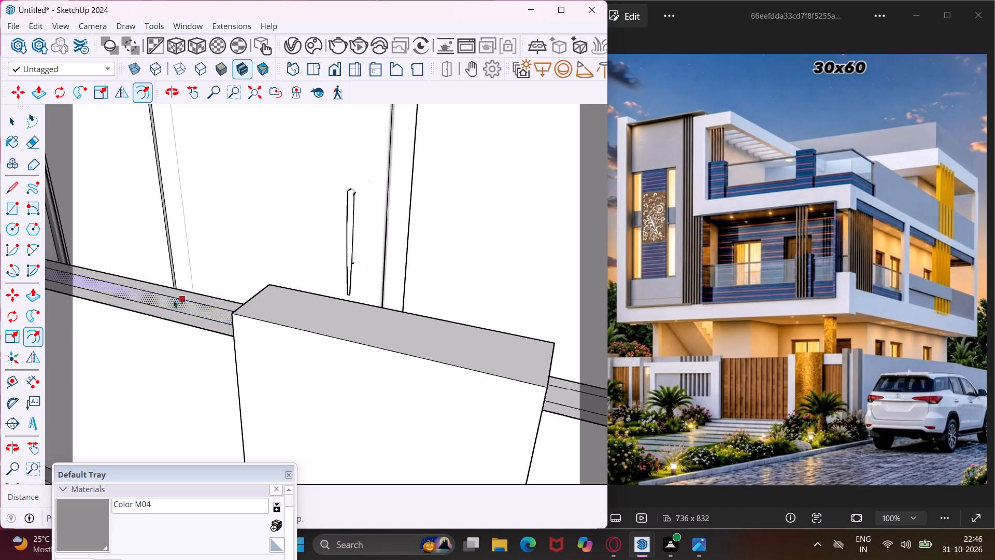
{"action": "scroll", "coordinate": [169, 299], "scroll_direction": "down", "scroll_amount": 17}
{"action": "key", "text": "Escape"}
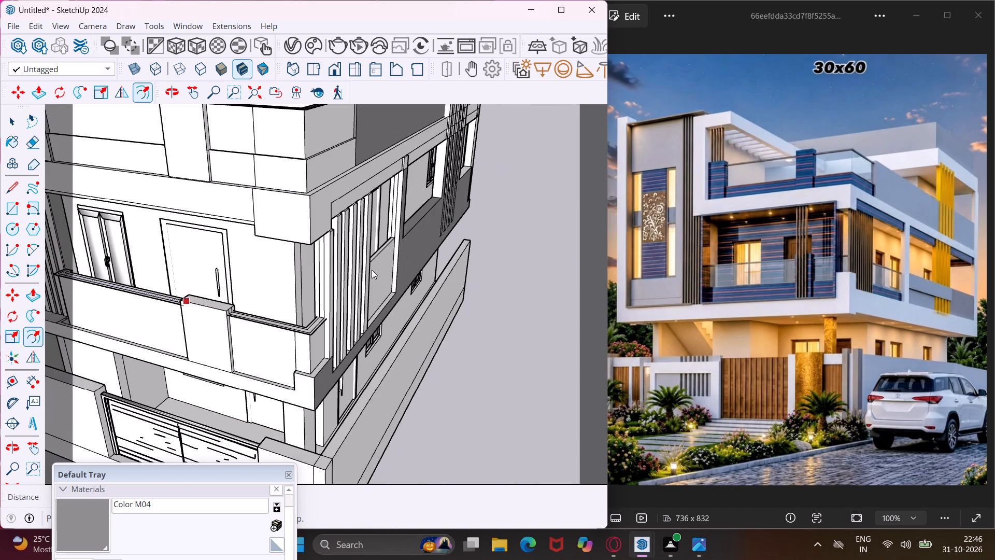
Offset the top face of the first-floor side-balcony parapet slightly outward, on the section beside the vertical fins.
{"action": "middle_click_drag", "start_coordinate": [371, 257], "coordinate": [288, 279]}
{"action": "scroll", "coordinate": [357, 270], "scroll_direction": "up", "scroll_amount": 4}
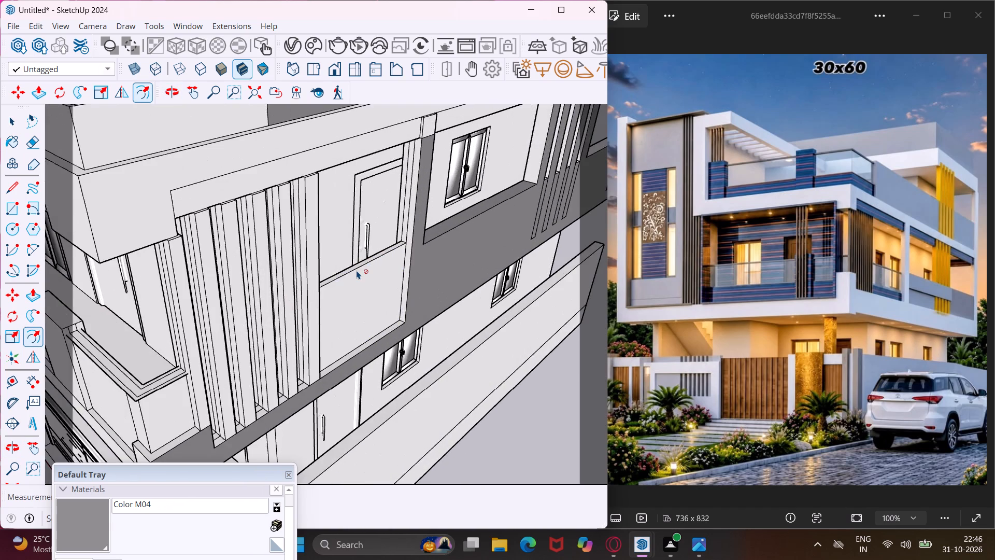
{"action": "scroll", "coordinate": [357, 270], "scroll_direction": "up", "scroll_amount": 6}
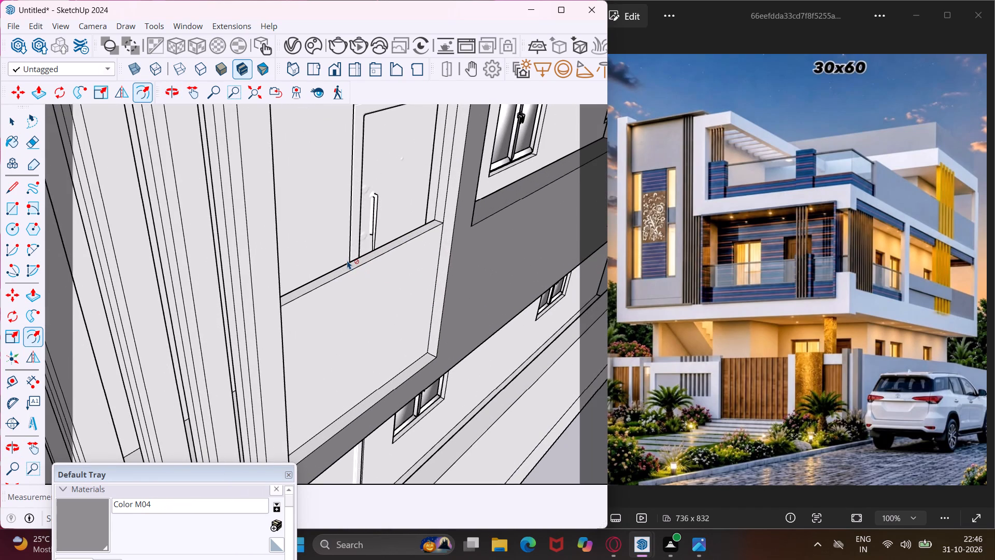
{"action": "key", "text": "Escape"}
{"action": "key", "text": "space"}
{"action": "scroll", "coordinate": [347, 262], "scroll_direction": "up", "scroll_amount": 3}
{"action": "left_click", "coordinate": [349, 265]}
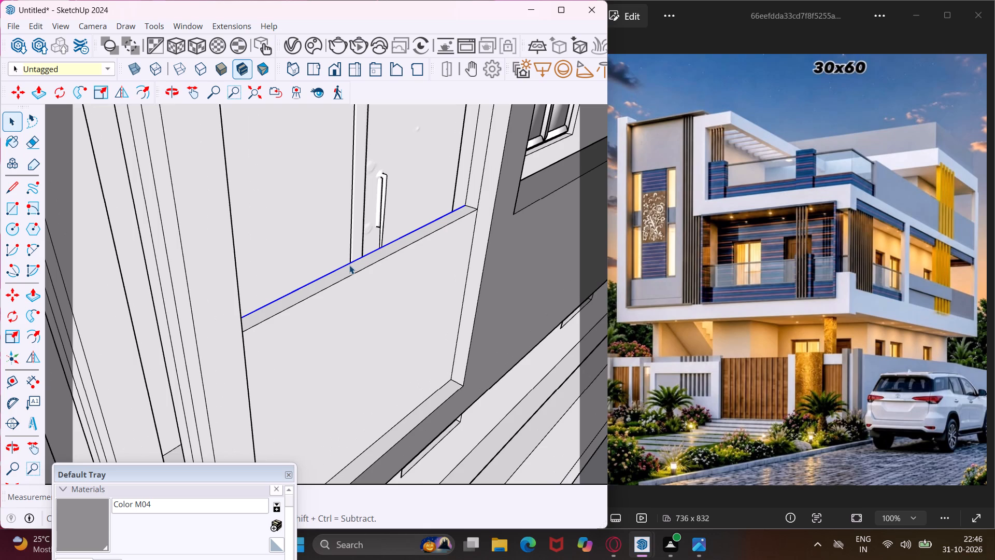
{"action": "left_click", "coordinate": [352, 268]}
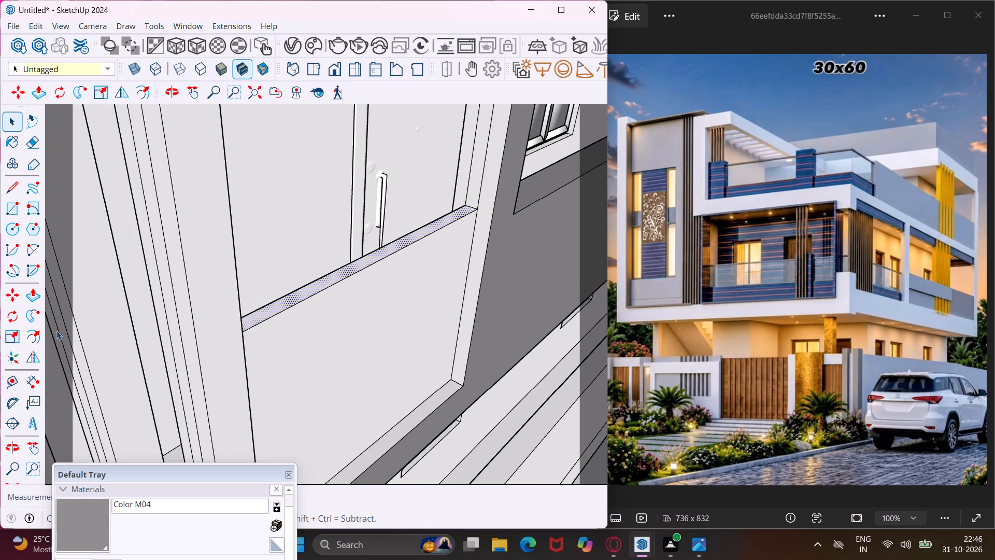
{"action": "left_click", "coordinate": [40, 335]}
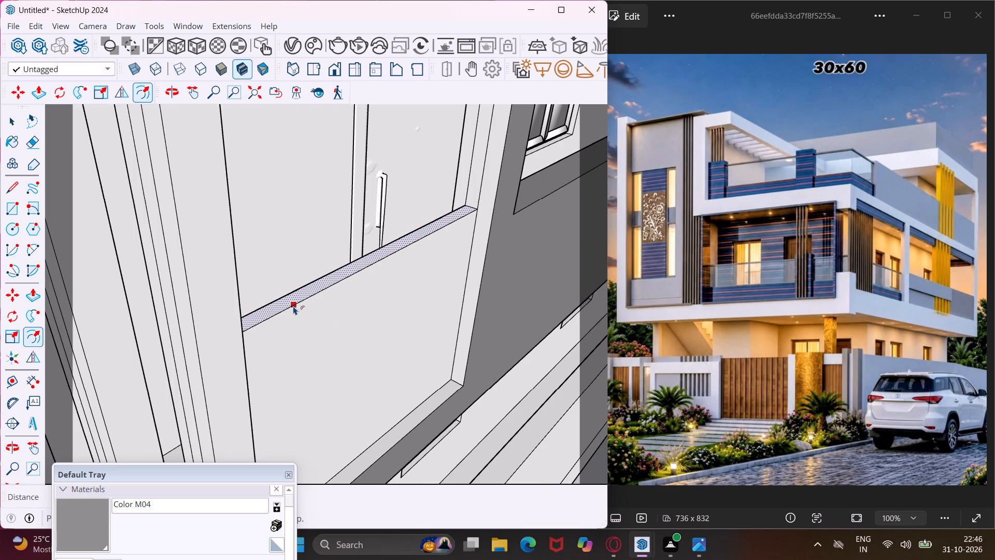
{"action": "left_click", "coordinate": [293, 306]}
{"action": "left_click", "coordinate": [297, 311]}
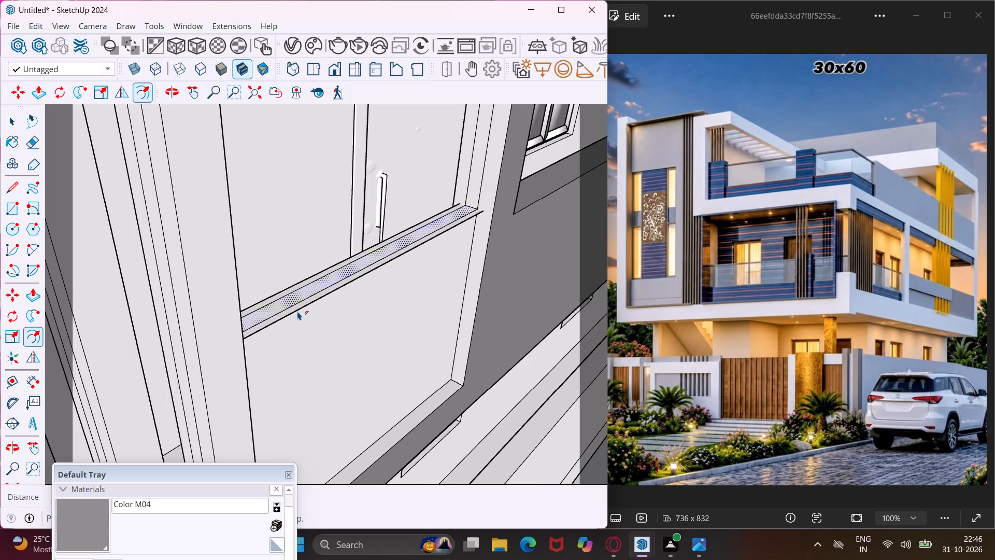
{"action": "key", "text": "Escape"}
{"action": "key", "text": "space"}
Push/Pull the offset edge bands and the middle strip of the side-balcony parapet's top slightly upward to form a coping.
{"action": "scroll", "coordinate": [292, 301], "scroll_direction": "up", "scroll_amount": 4}
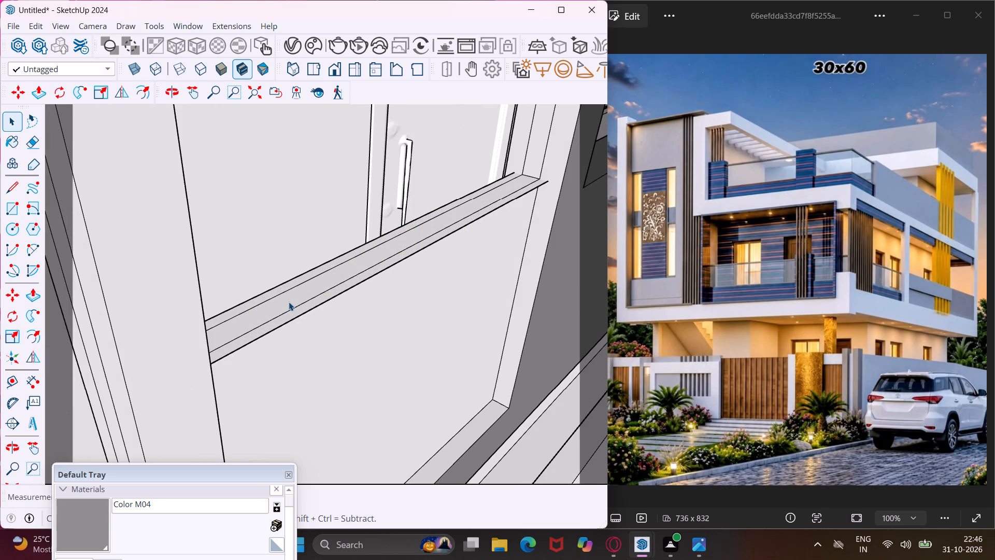
{"action": "scroll", "coordinate": [292, 317], "scroll_direction": "up", "scroll_amount": 7}
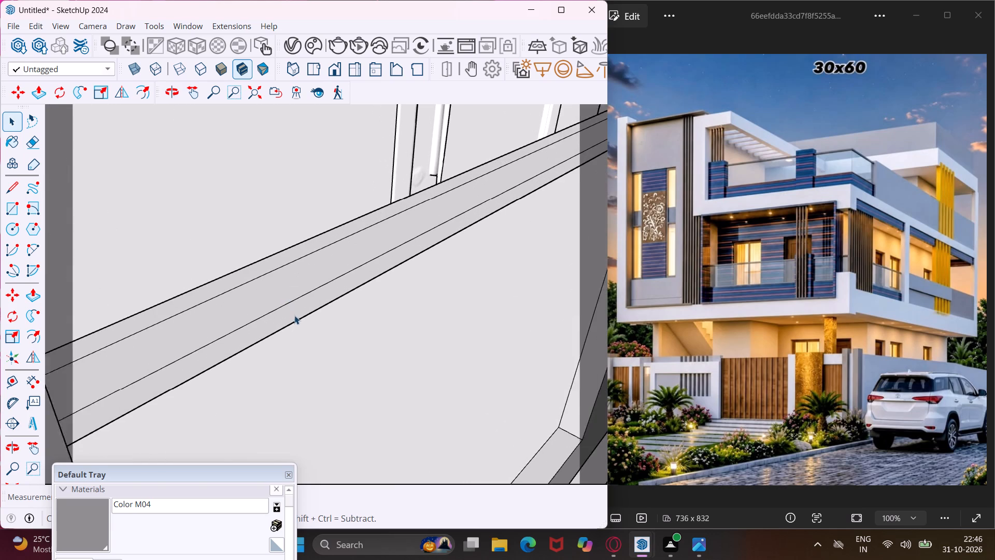
{"action": "scroll", "coordinate": [294, 315], "scroll_direction": "up", "scroll_amount": 1}
{"action": "left_click", "coordinate": [294, 307]}
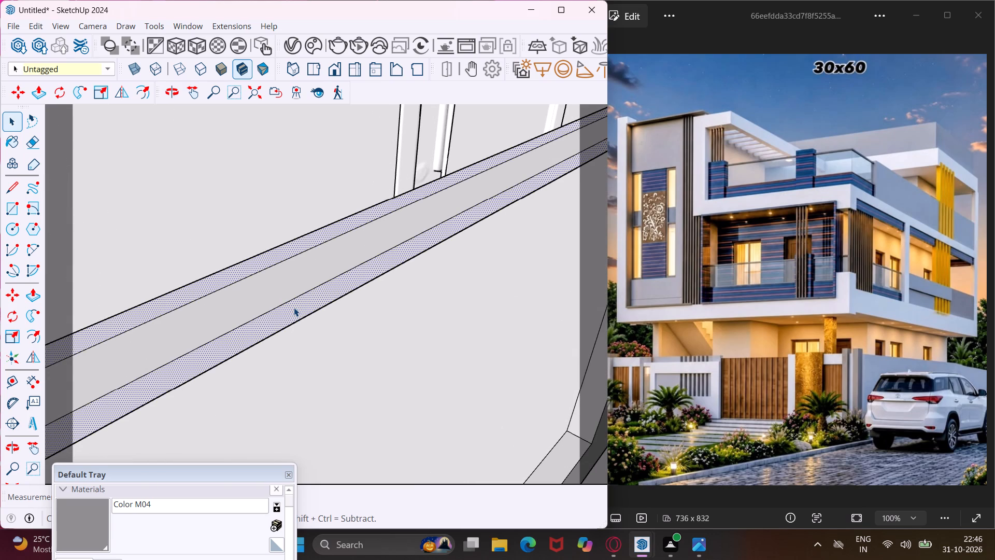
{"action": "key", "text": "p"}
{"action": "left_click", "coordinate": [294, 307]}
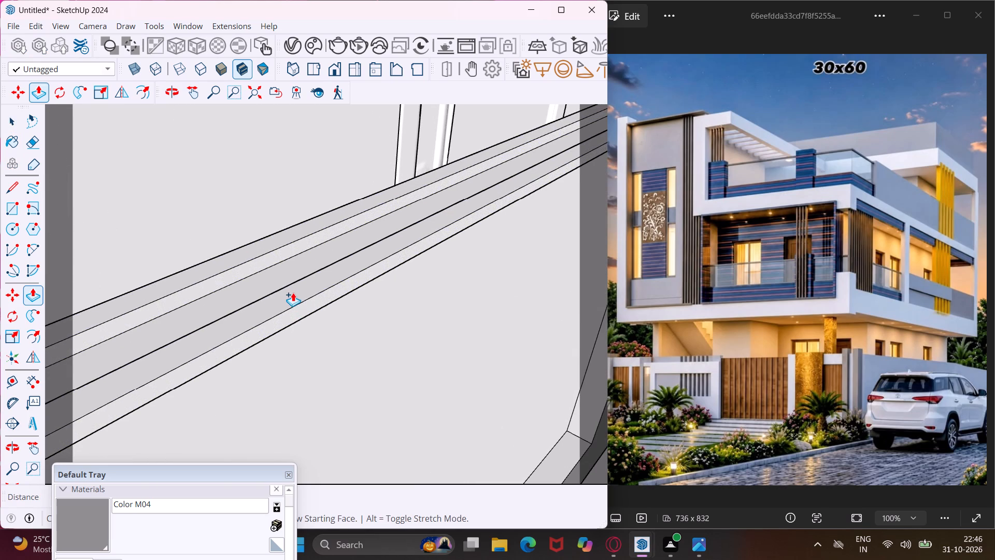
{"action": "left_click", "coordinate": [292, 284]}
{"action": "scroll", "coordinate": [278, 271], "scroll_direction": "up", "scroll_amount": 4}
{"action": "double_click", "coordinate": [278, 271]}
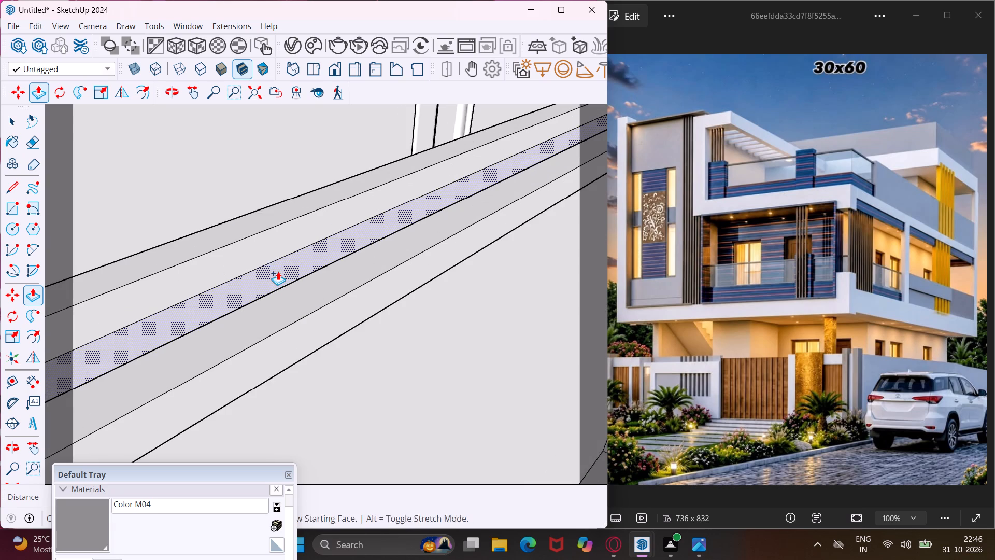
Raise the top strip and offset bands of the first-floor balcony parapet at the house corner by the same Push/Pull distance.
{"action": "scroll", "coordinate": [343, 240], "scroll_direction": "down", "scroll_amount": 19}
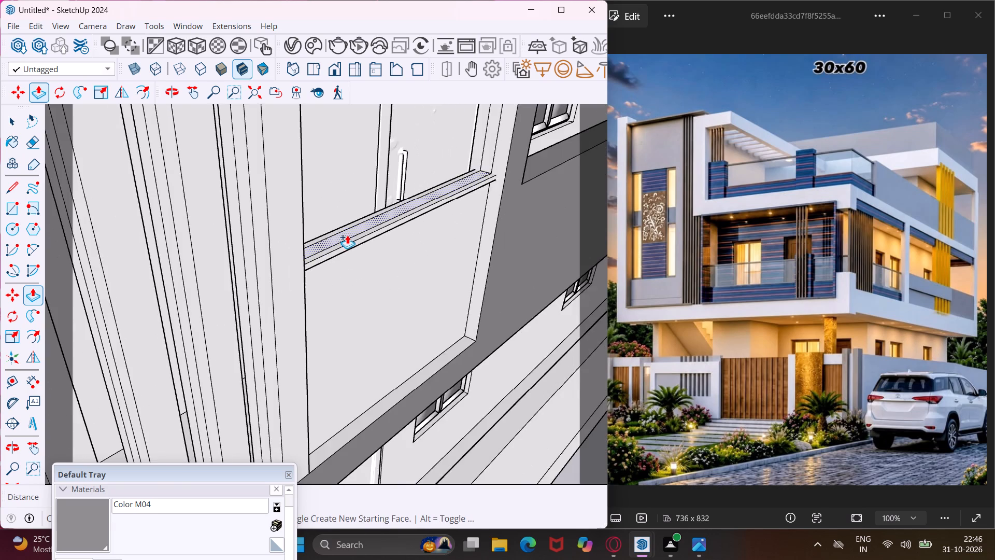
{"action": "scroll", "coordinate": [348, 233], "scroll_direction": "down", "scroll_amount": 10}
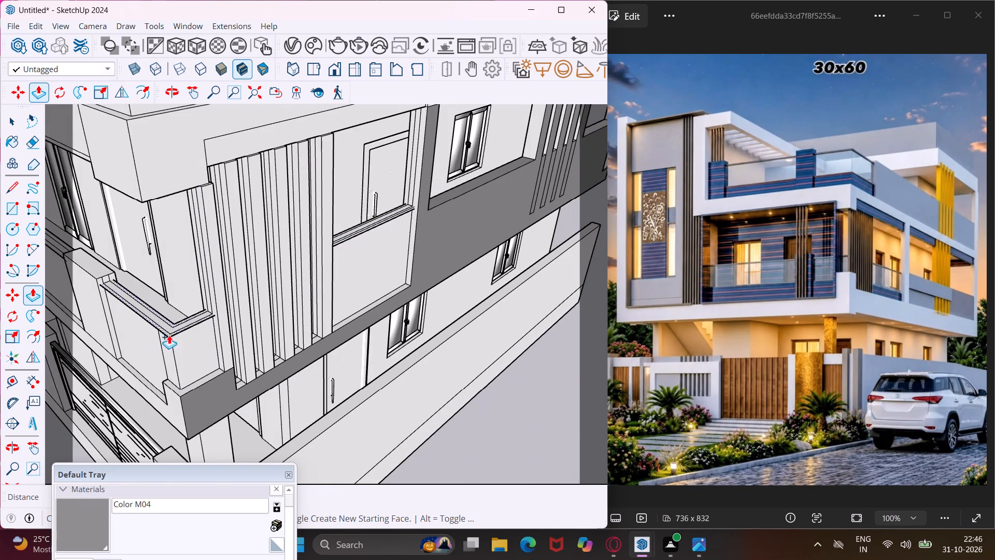
{"action": "scroll", "coordinate": [167, 326], "scroll_direction": "up", "scroll_amount": 13}
{"action": "double_click", "coordinate": [167, 326]}
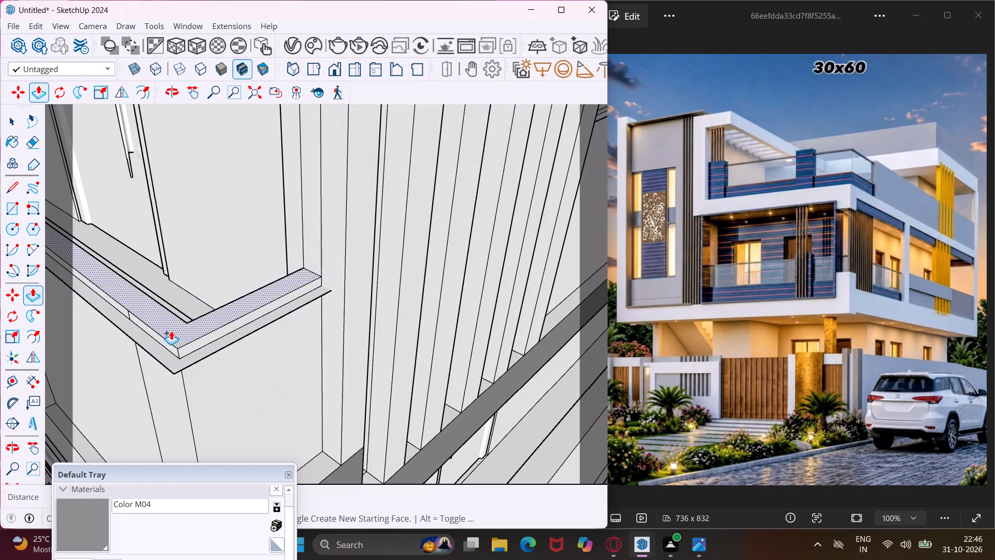
{"action": "scroll", "coordinate": [173, 357], "scroll_direction": "up", "scroll_amount": 3}
{"action": "double_click", "coordinate": [173, 357]}
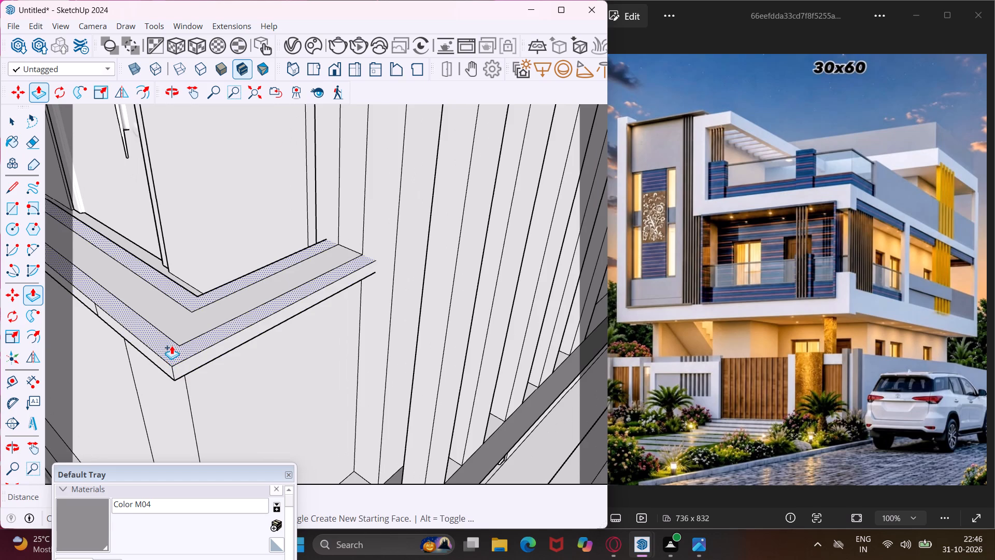
Raise the first-floor balcony parapet's middle strip and offset bands between the pillar and the tower by the same Push/Pull distance.
{"action": "middle_click_drag", "start_coordinate": [172, 345], "coordinate": [420, 293]}
{"action": "scroll", "coordinate": [415, 283], "scroll_direction": "down", "scroll_amount": 9}
{"action": "scroll", "coordinate": [248, 294], "scroll_direction": "up", "scroll_amount": 17}
{"action": "scroll", "coordinate": [287, 317], "scroll_direction": "up", "scroll_amount": 4}
{"action": "middle_click_drag", "start_coordinate": [293, 325], "coordinate": [343, 377]}
{"action": "double_click", "coordinate": [321, 346]}
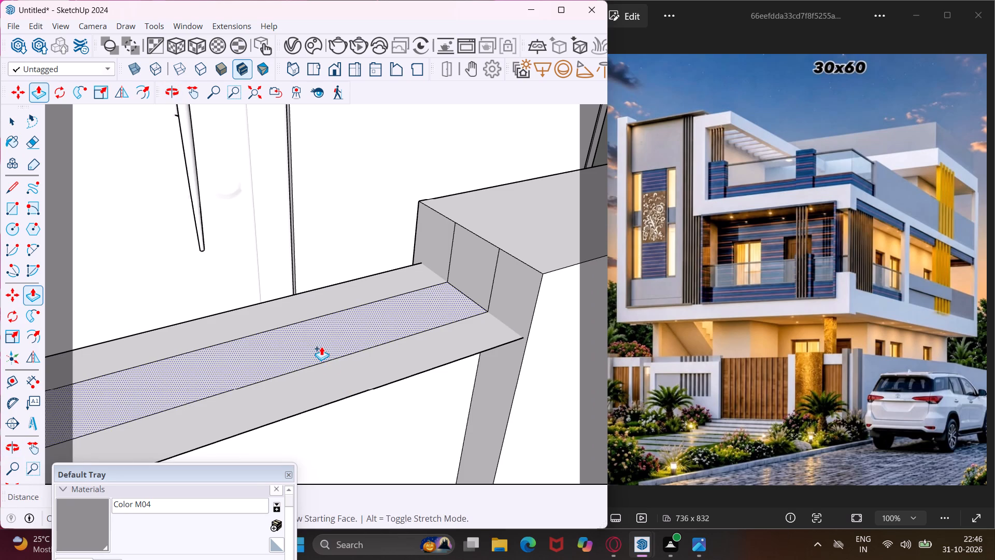
{"action": "double_click", "coordinate": [333, 365]}
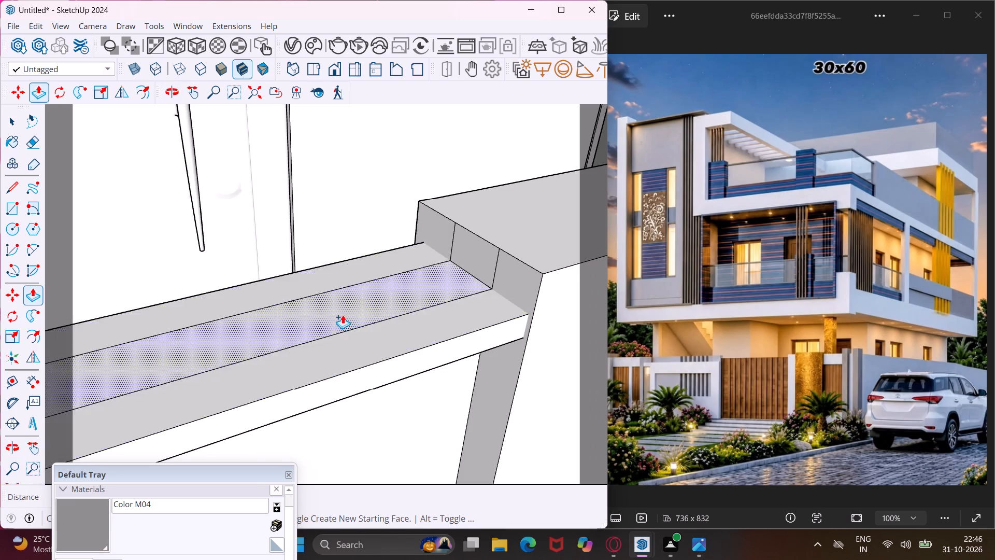
Raise the terrace parapet's middle strip and offset bands between the pillar and the tower by the same Push/Pull distance.
{"action": "scroll", "coordinate": [343, 315], "scroll_direction": "down", "scroll_amount": 17}
{"action": "scroll", "coordinate": [341, 303], "scroll_direction": "down", "scroll_amount": 6}
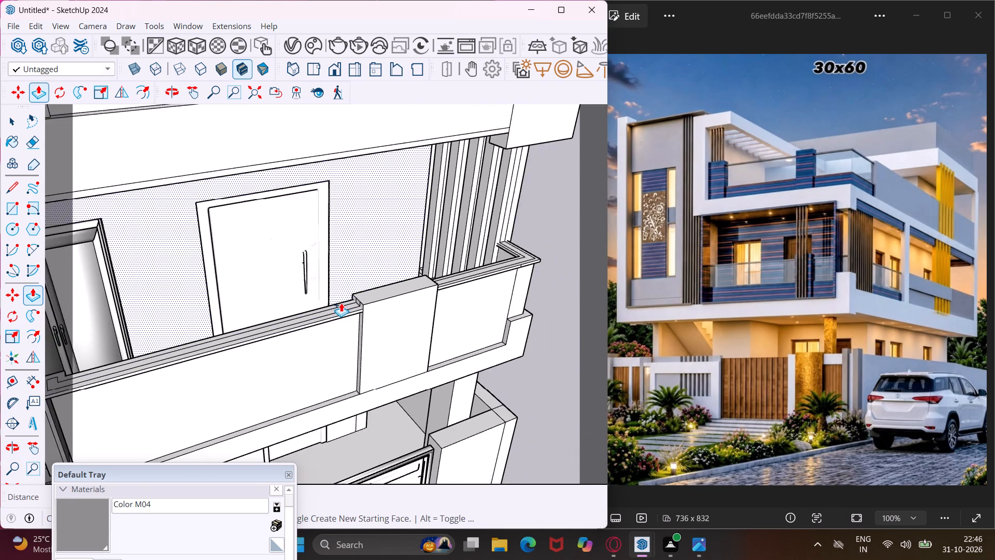
{"action": "scroll", "coordinate": [341, 303], "scroll_direction": "down", "scroll_amount": 12}
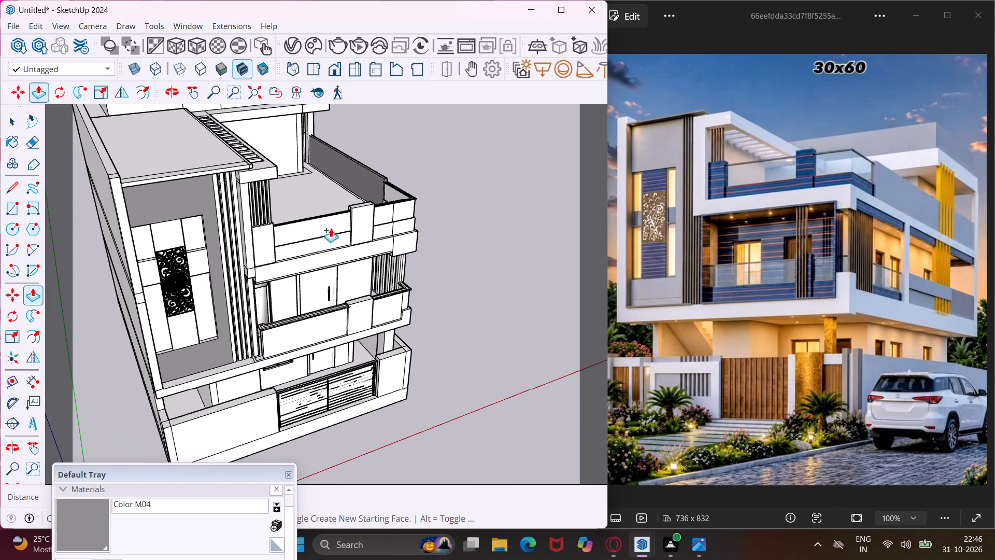
{"action": "scroll", "coordinate": [348, 204], "scroll_direction": "up", "scroll_amount": 16}
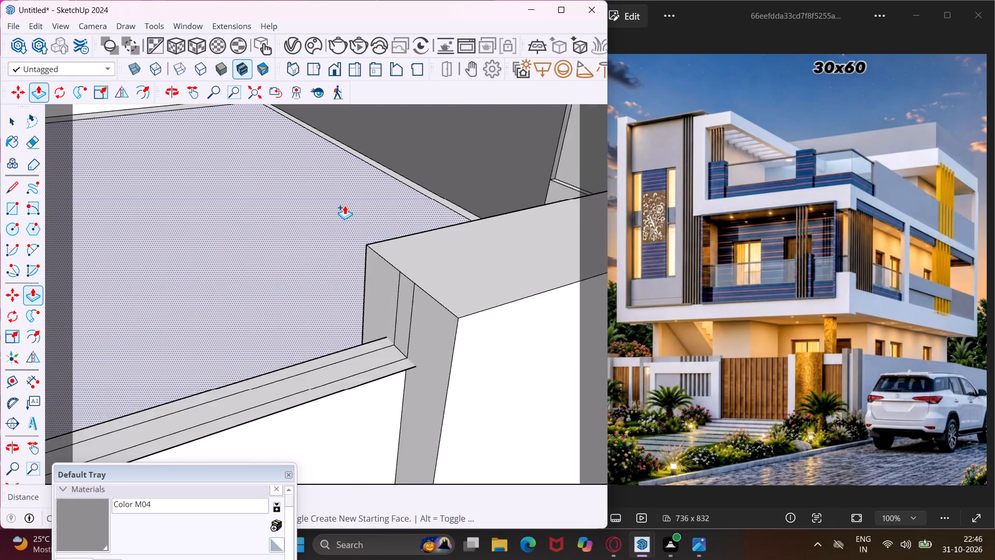
{"action": "scroll", "coordinate": [349, 259], "scroll_direction": "down", "scroll_amount": 3}
{"action": "scroll", "coordinate": [374, 332], "scroll_direction": "up", "scroll_amount": 8}
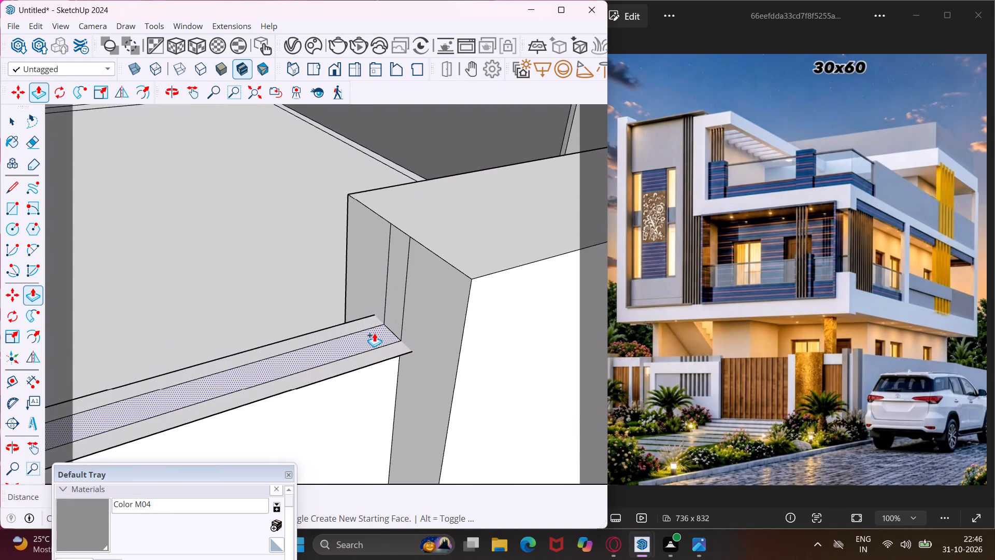
{"action": "scroll", "coordinate": [374, 333], "scroll_direction": "up", "scroll_amount": 3}
{"action": "double_click", "coordinate": [374, 333]}
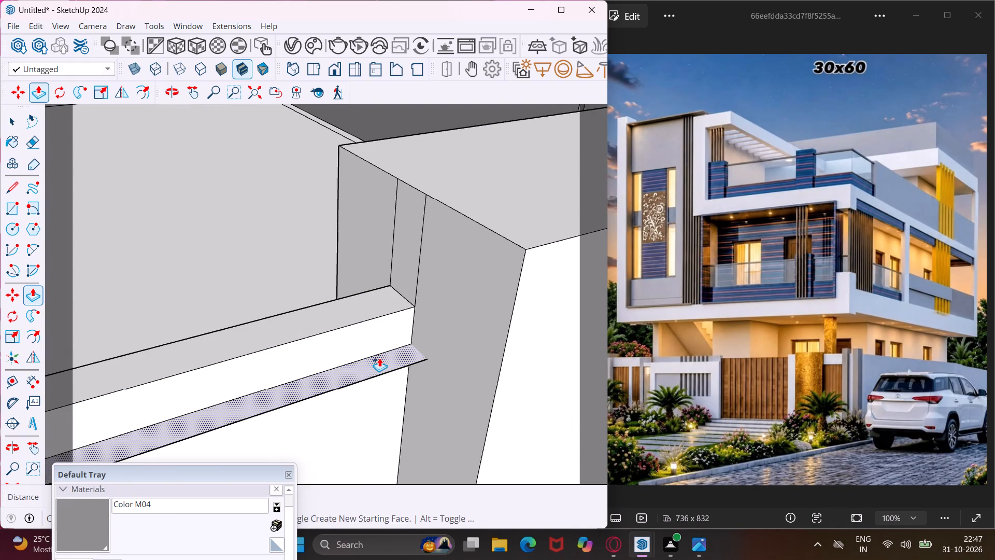
{"action": "double_click", "coordinate": [379, 358]}
Raise the terrace parapet's middle strip and offset bands between the pillar and the house corner by the same Push/Pull distance.
{"action": "scroll", "coordinate": [294, 334], "scroll_direction": "down", "scroll_amount": 13}
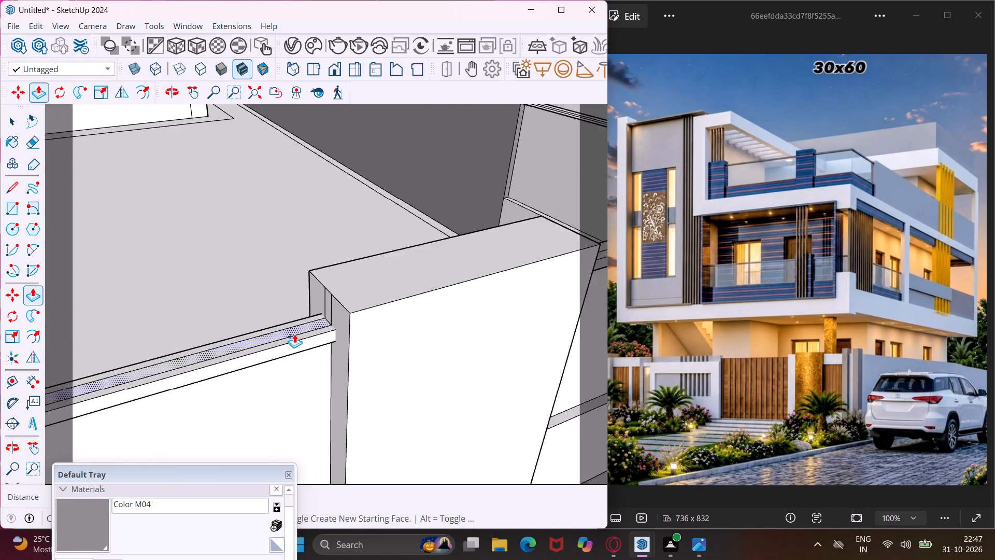
{"action": "scroll", "coordinate": [294, 334], "scroll_direction": "down", "scroll_amount": 7}
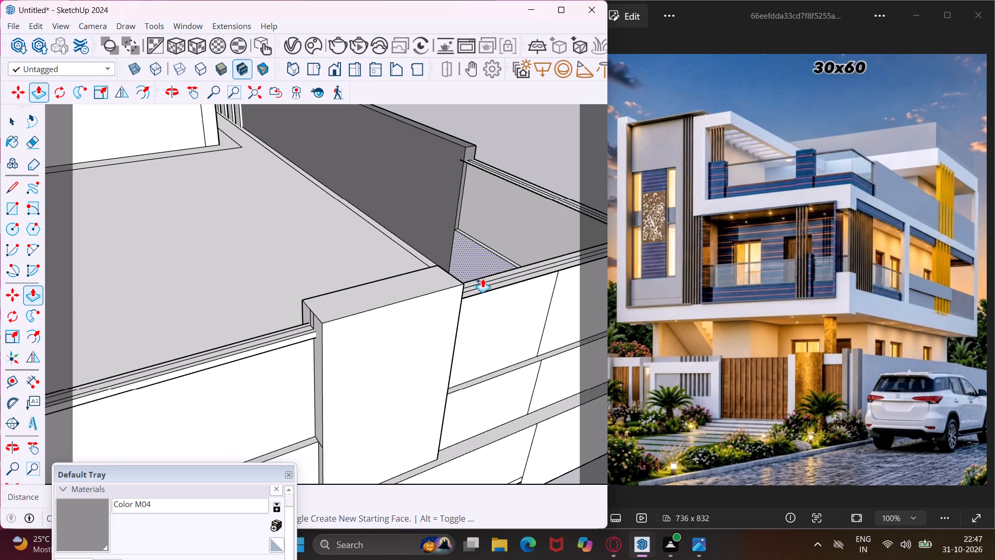
{"action": "scroll", "coordinate": [486, 281], "scroll_direction": "up", "scroll_amount": 15}
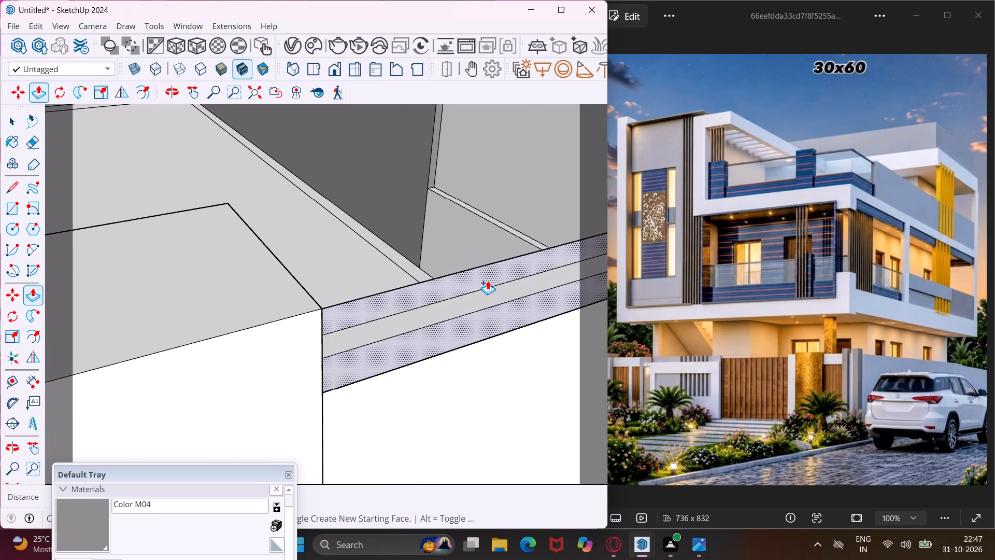
{"action": "double_click", "coordinate": [488, 281]}
{"action": "middle_click_drag", "start_coordinate": [479, 282], "coordinate": [499, 332]}
{"action": "scroll", "coordinate": [432, 269], "scroll_direction": "up", "scroll_amount": 12}
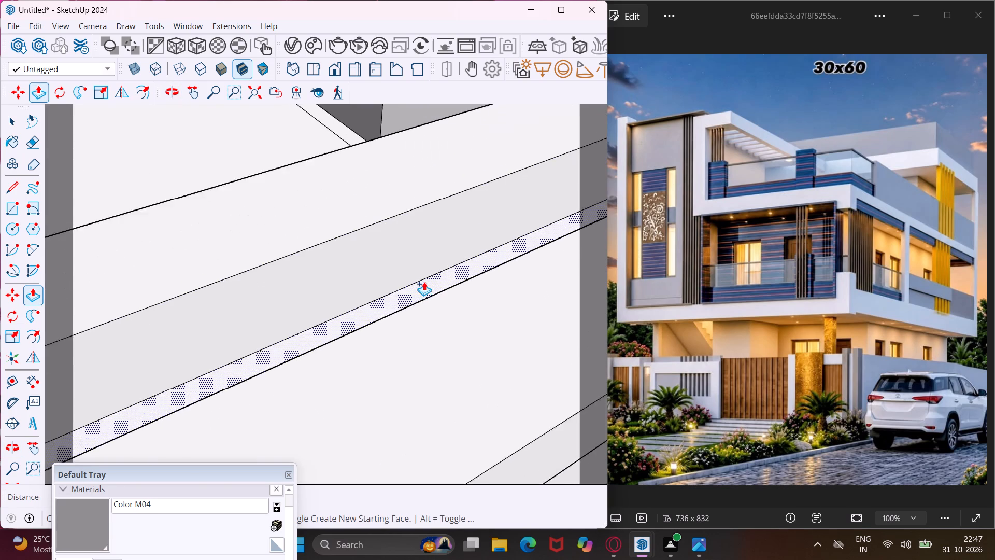
{"action": "double_click", "coordinate": [424, 282]}
{"action": "scroll", "coordinate": [274, 329], "scroll_direction": "down", "scroll_amount": 6}
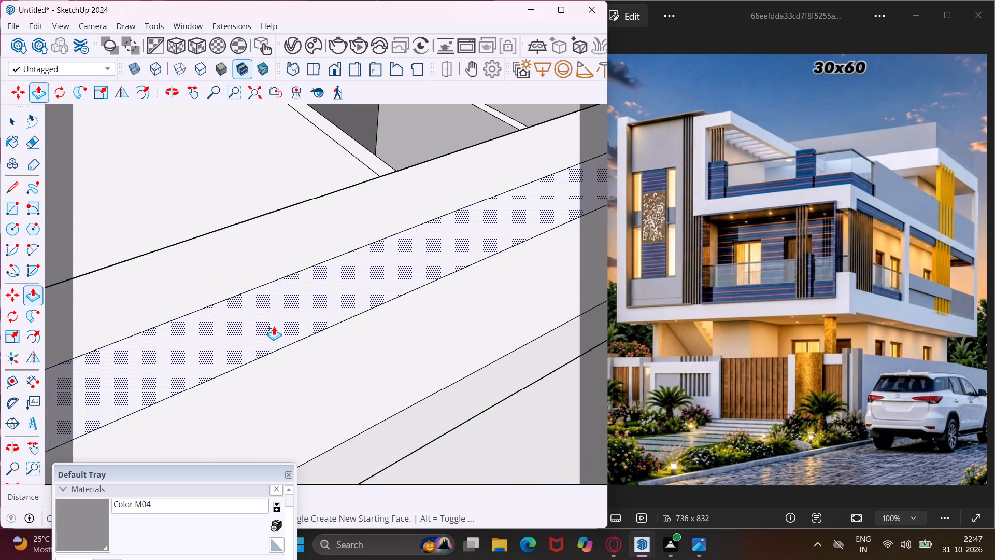
{"action": "scroll", "coordinate": [276, 324], "scroll_direction": "down", "scroll_amount": 16}
{"action": "scroll", "coordinate": [293, 323], "scroll_direction": "down", "scroll_amount": 5}
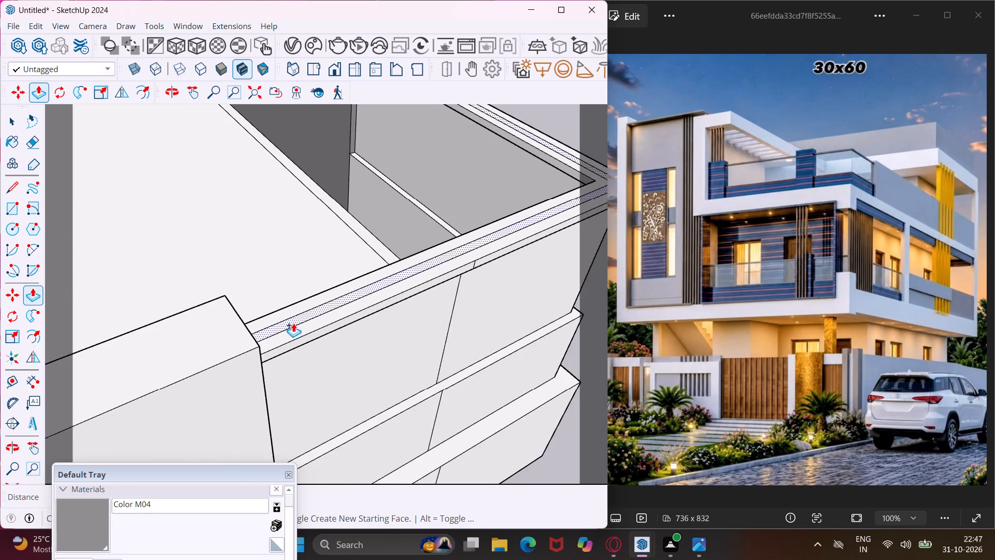
{"action": "scroll", "coordinate": [294, 325], "scroll_direction": "down", "scroll_amount": 15}
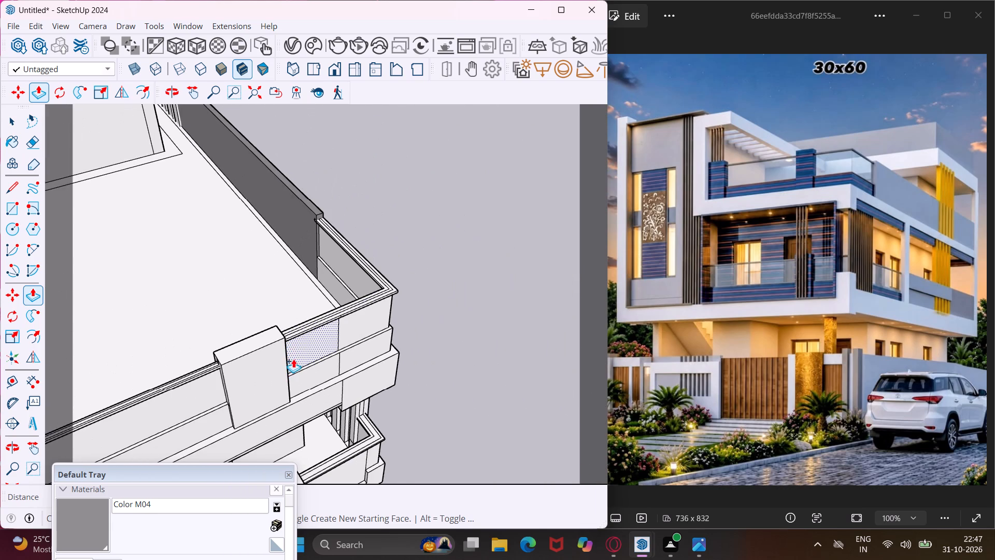
{"action": "middle_click_drag", "start_coordinate": [293, 355], "coordinate": [304, 241]}
{"action": "key", "text": "Escape"}
{"action": "key", "text": "space"}
Examine the whole house exterior from the front and side corner against the reference image.
{"action": "scroll", "coordinate": [402, 302], "scroll_direction": "down", "scroll_amount": 15}
{"action": "middle_click_drag", "start_coordinate": [372, 343], "coordinate": [267, 345]}
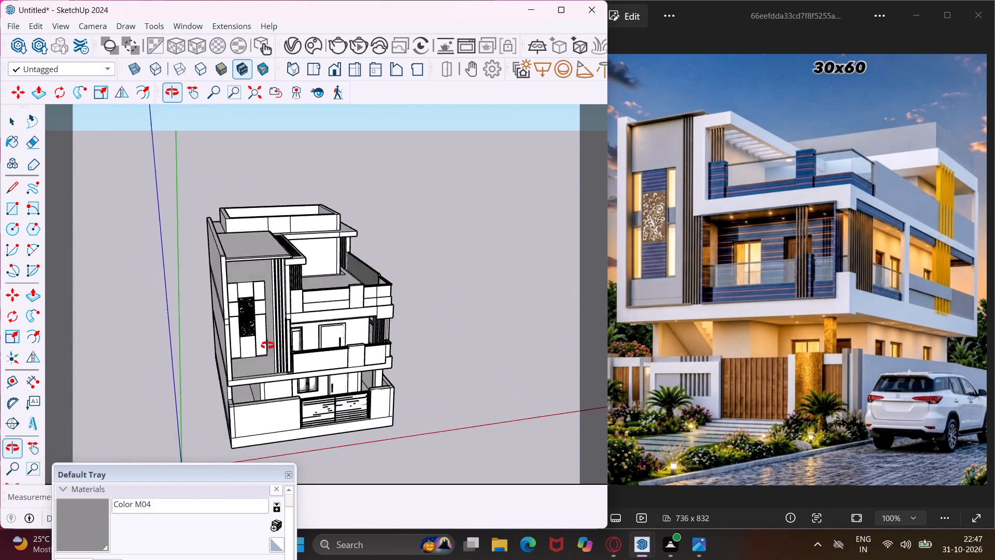
{"action": "middle_click_drag", "start_coordinate": [267, 345], "coordinate": [188, 340]}
{"action": "middle_click_drag", "start_coordinate": [340, 376], "coordinate": [294, 366]}
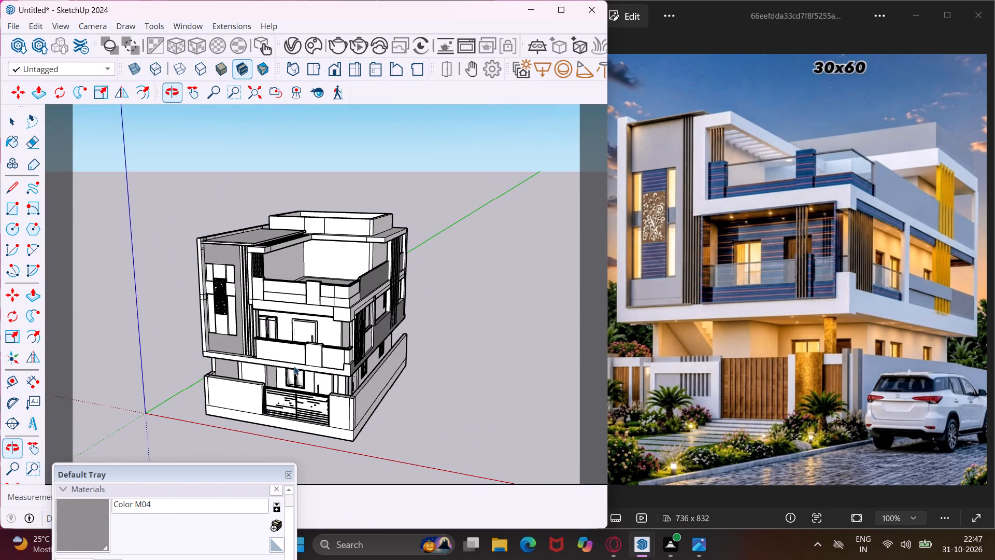
{"action": "scroll", "coordinate": [345, 370], "scroll_direction": "up", "scroll_amount": 4}
{"action": "middle_click_drag", "start_coordinate": [345, 370], "coordinate": [347, 353]}
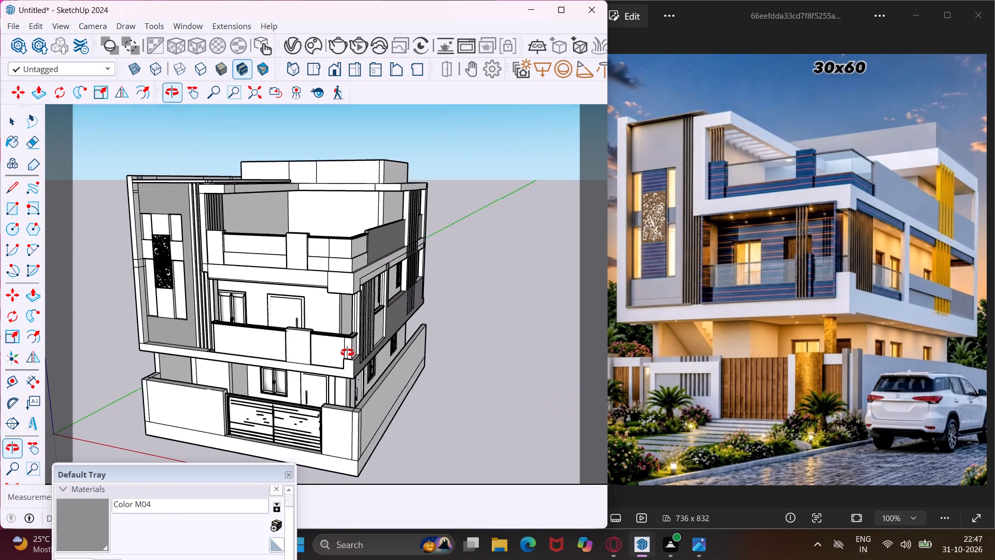
{"action": "middle_click_drag", "start_coordinate": [347, 353], "coordinate": [362, 315]}
{"action": "scroll", "coordinate": [366, 373], "scroll_direction": "up", "scroll_amount": 3}
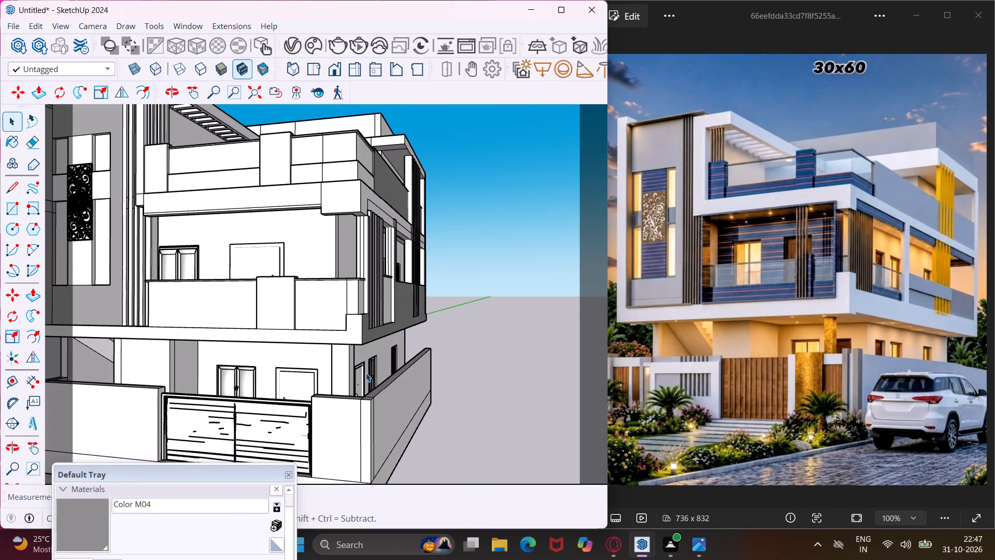
{"action": "middle_click_drag", "start_coordinate": [366, 373], "coordinate": [372, 374]}
{"action": "scroll", "coordinate": [365, 380], "scroll_direction": "down", "scroll_amount": 2}
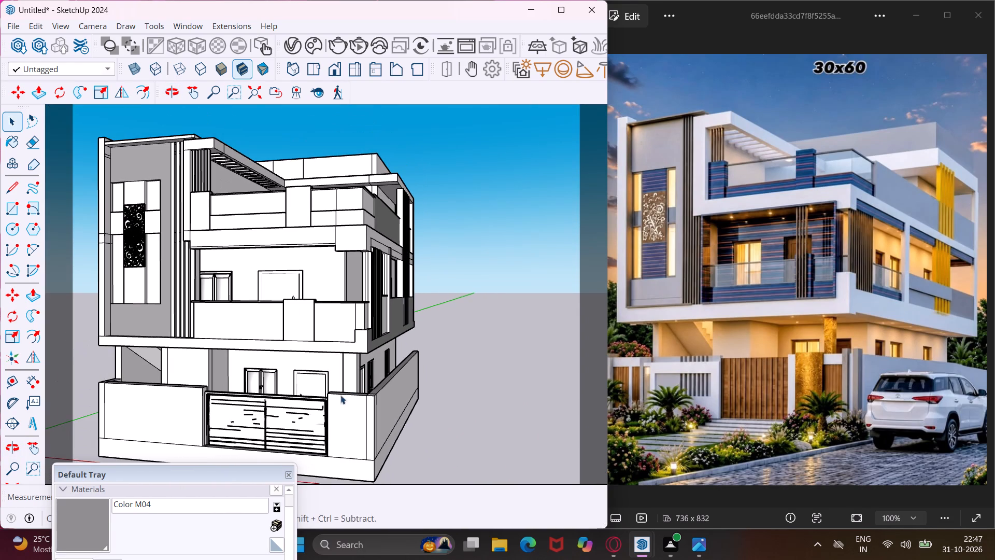
{"action": "middle_click_drag", "start_coordinate": [321, 403], "coordinate": [322, 383]}
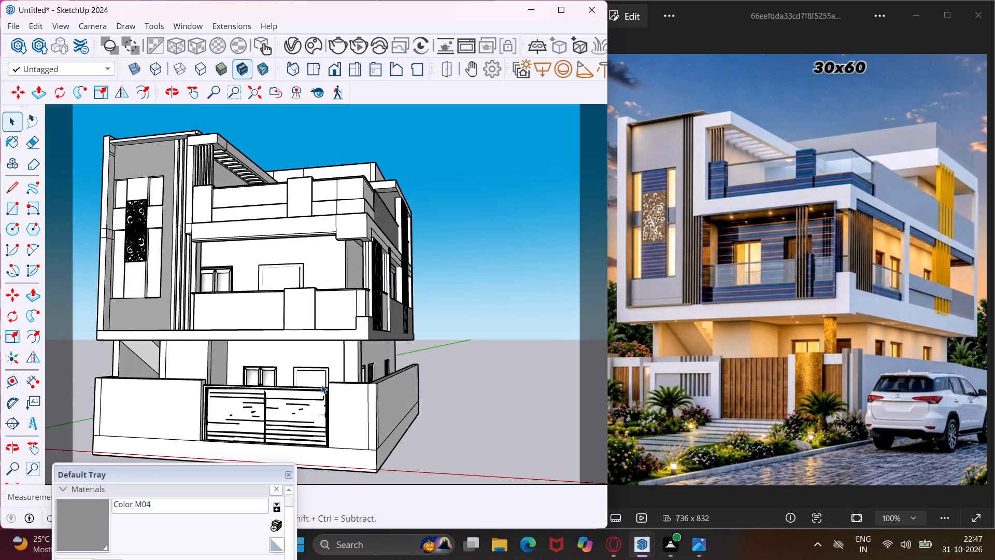
Save the house model as a SketchUp file named 0062 in the FUJI folder on the Desktop.
{"action": "middle_click_drag", "start_coordinate": [315, 403], "coordinate": [321, 381]}
{"action": "scroll", "coordinate": [312, 384], "scroll_direction": "up", "scroll_amount": 1}
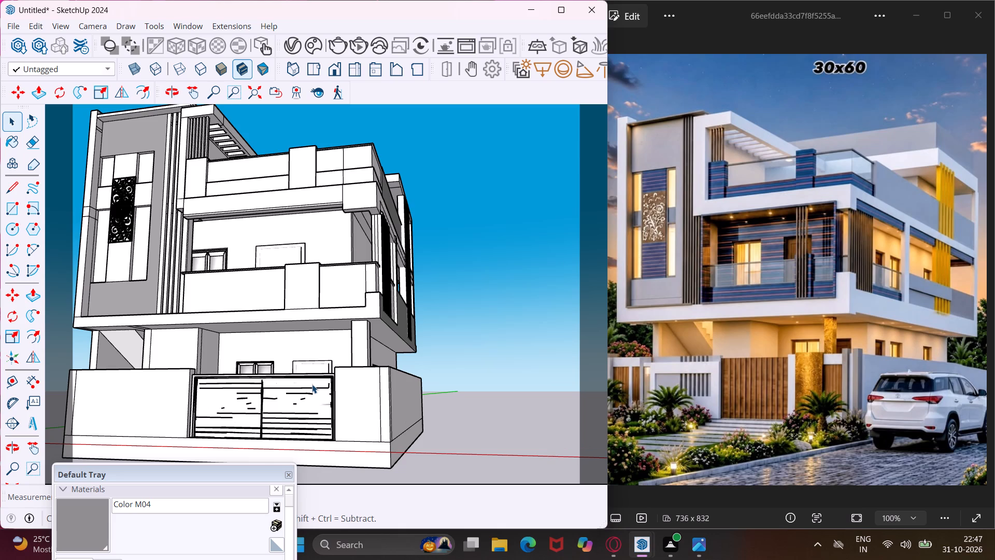
{"action": "scroll", "coordinate": [312, 384], "scroll_direction": "down", "scroll_amount": 1}
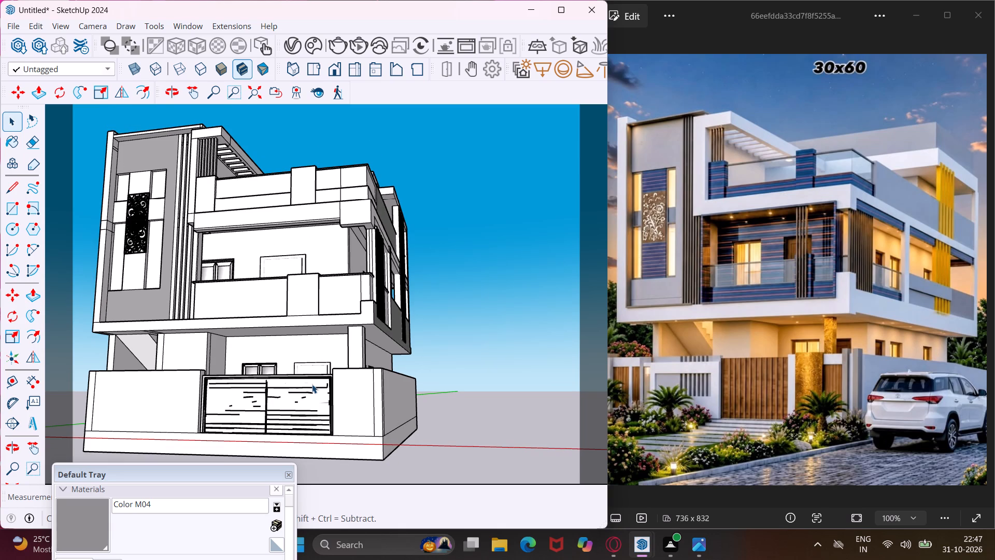
{"action": "key", "text": "ctrl+s"}
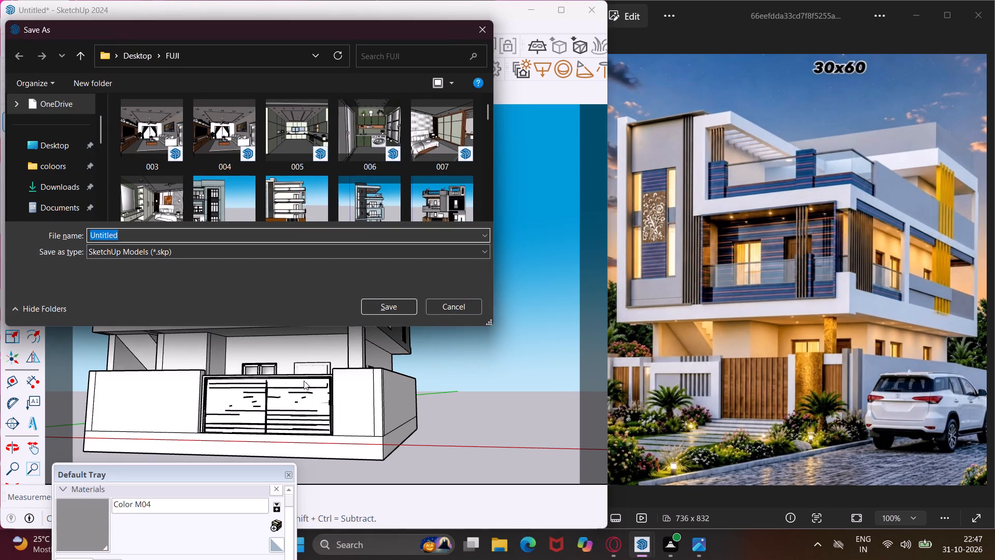
{"action": "left_click", "coordinate": [237, 236]}
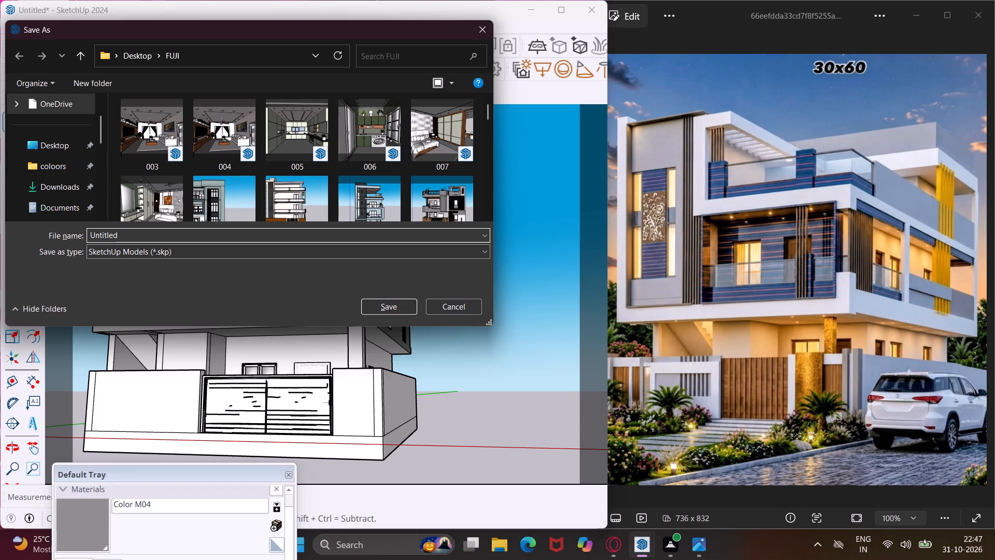
{"action": "key", "text": "BackSpace"}
{"action": "key", "text": "BackSpace"}
{"action": "key", "text": "BackSpace"}
{"action": "key", "text": "BackSpace"}
{"action": "key", "text": "BackSpace"}
{"action": "key", "text": "BackSpace"}
{"action": "key", "text": "BackSpace"}
{"action": "key", "text": "BackSpace"}
{"action": "key", "text": "BackSpace"}
{"action": "key", "text": "BackSpace"}
{"action": "key", "text": "BackSpace"}
{"action": "key", "text": "BackSpace"}
{"action": "type", "text": "006"}
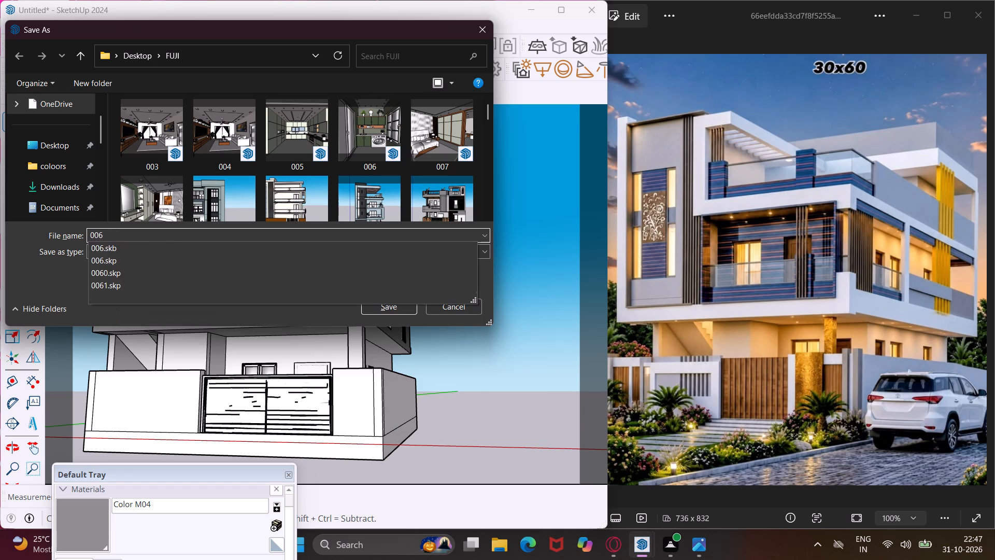
{"action": "key", "text": "2"}
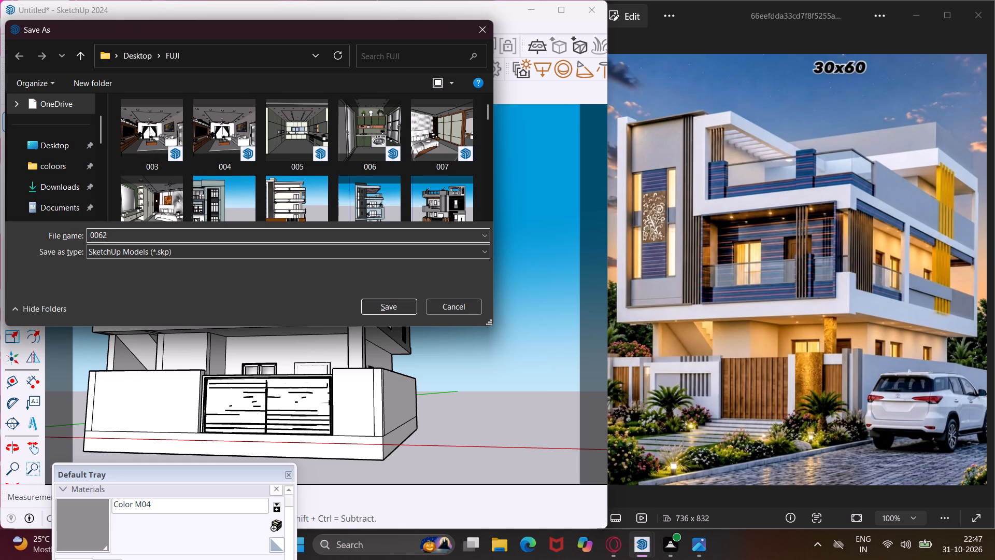
{"action": "left_click", "coordinate": [409, 302]}
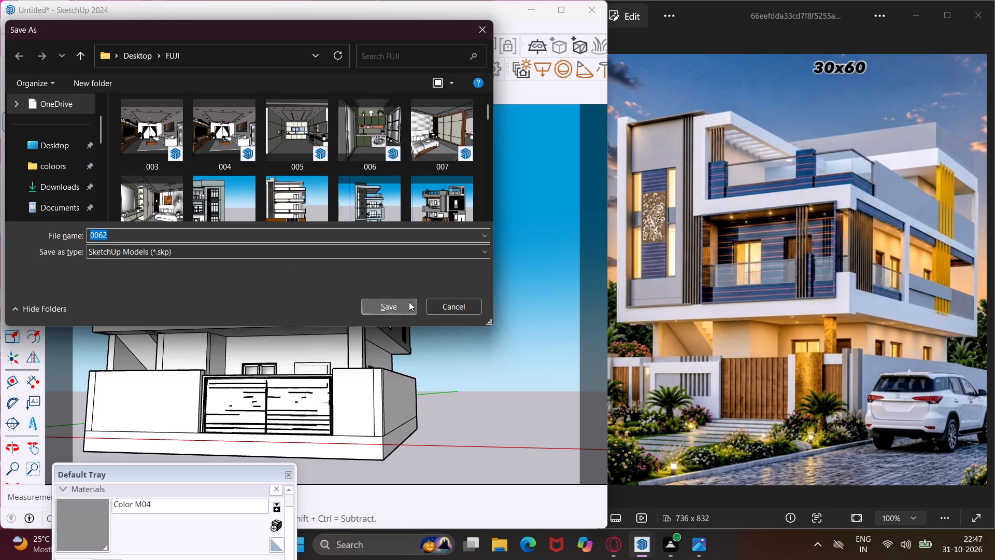
Minimise the saved model's window to show the desktop.
{"action": "left_click", "coordinate": [536, 4]}
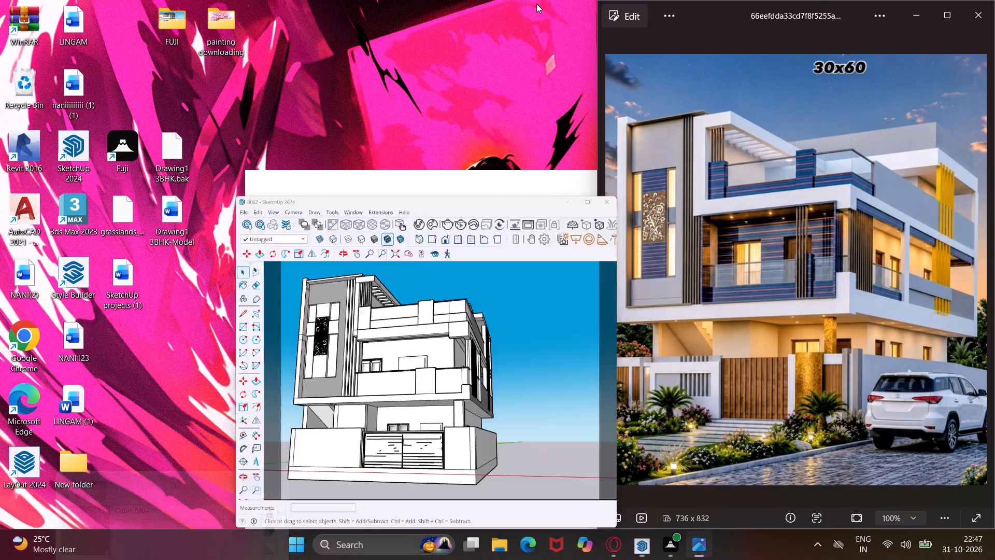